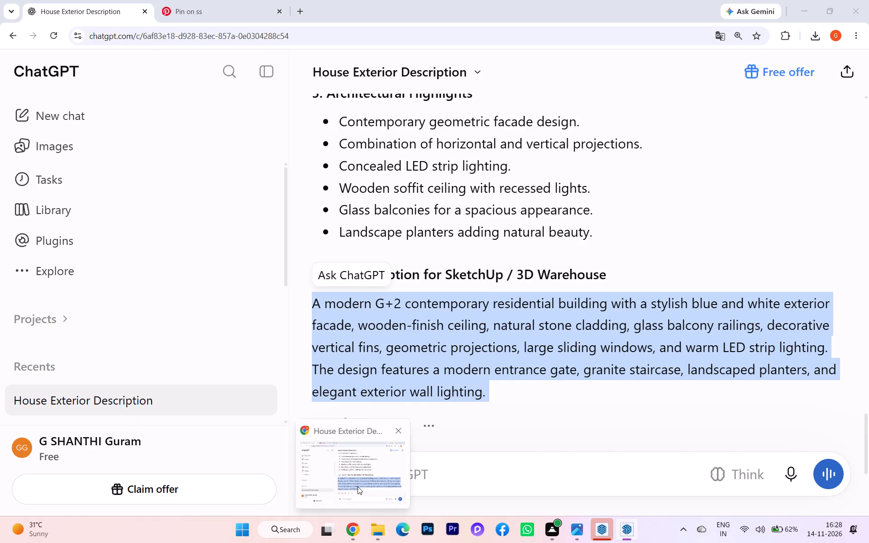
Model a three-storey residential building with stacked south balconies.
Review the house exterior description in the ChatGPT conversation in Chrome, from the materials and finishes back to the ground floor.
left_click(358, 486)
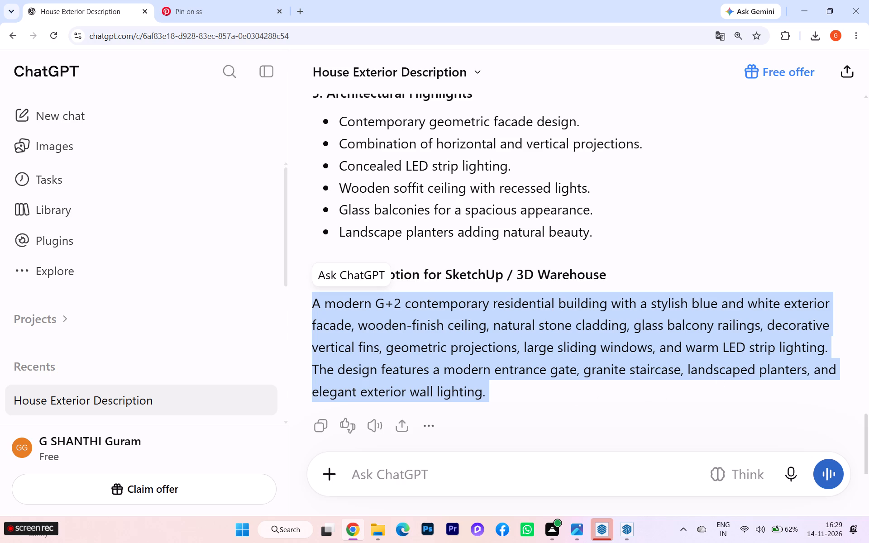
scroll(644, 315, "up", 2)
scroll(644, 315, "down", 2)
scroll(644, 315, "up", 1)
scroll(581, 284, "up", 1)
scroll(575, 281, "down", 1)
scroll(567, 276, "up", 11)
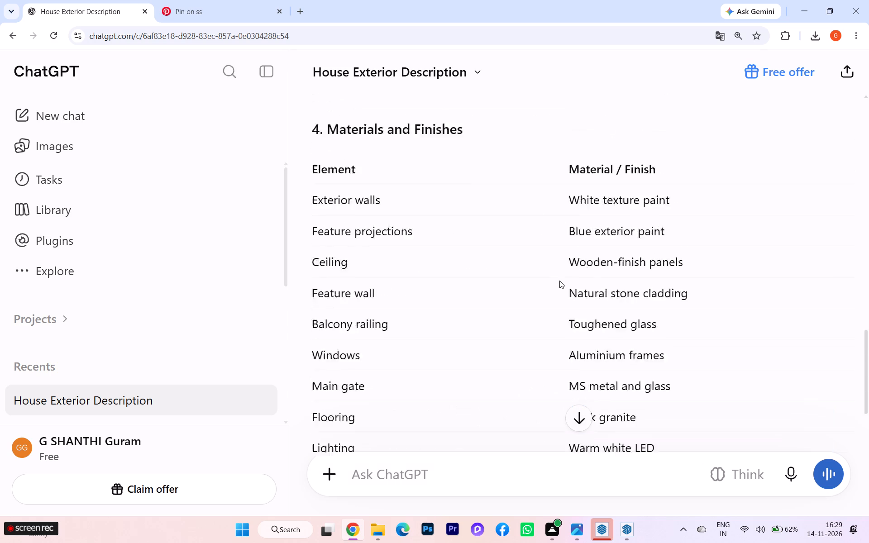
scroll(559, 281, "up", 7)
scroll(559, 281, "down", 2)
scroll(559, 281, "up", 2)
scroll(559, 281, "down", 3)
scroll(559, 281, "up", 5)
scroll(559, 281, "down", 2)
scroll(559, 281, "up", 1)
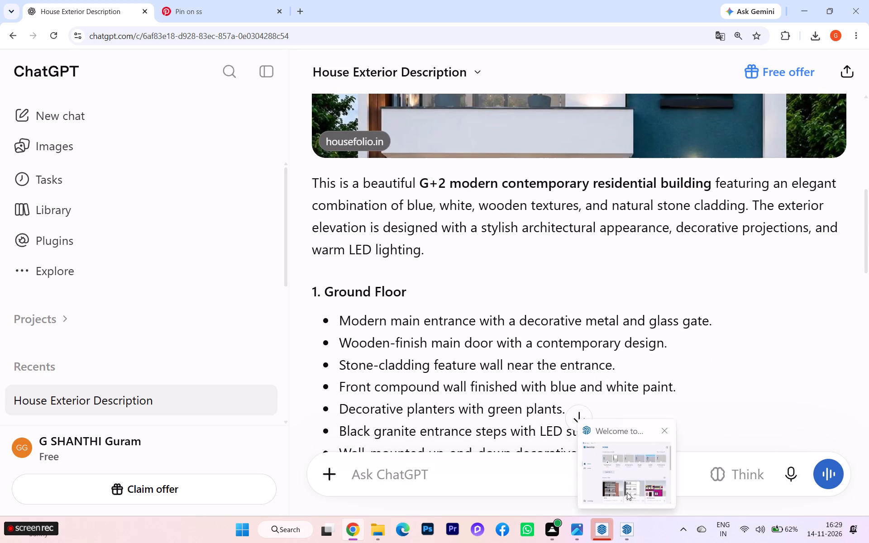
Switch to SketchUp and create a new model from the Architectural template in inches.
left_click(530, 419)
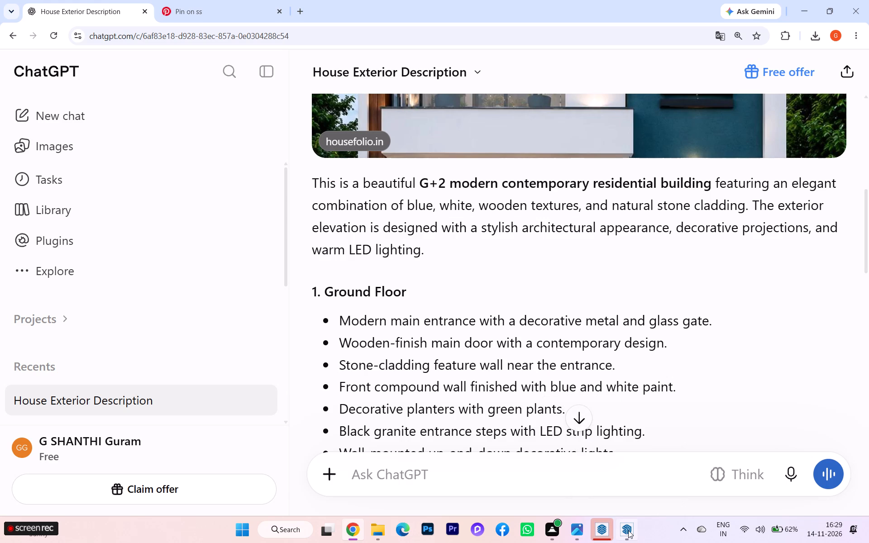
left_click(628, 530)
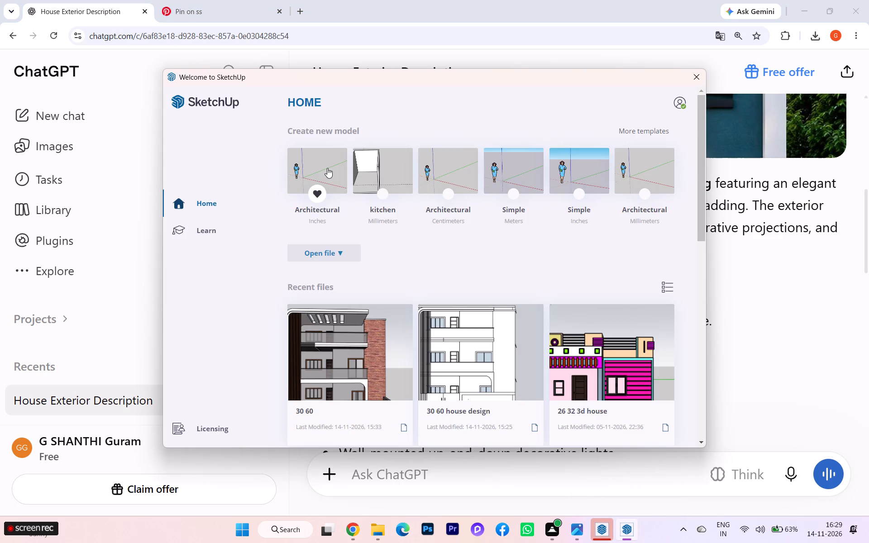
left_click(327, 168)
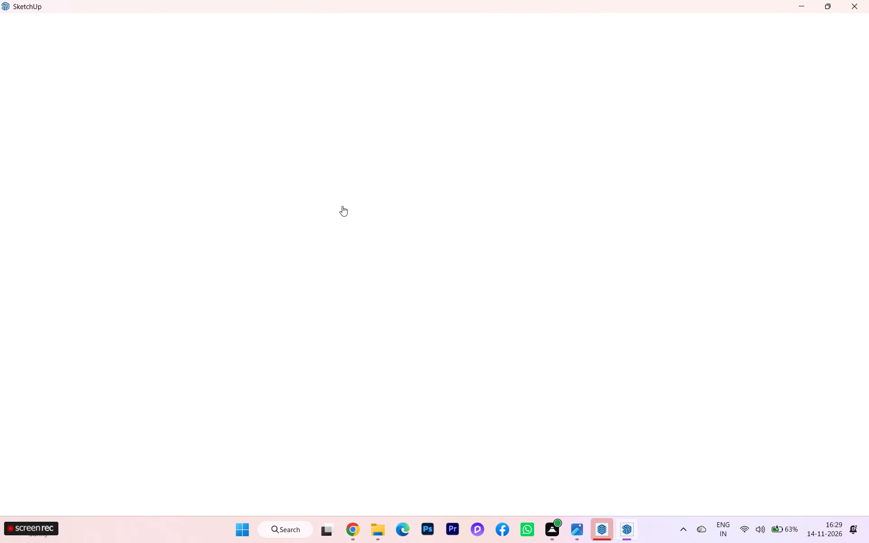
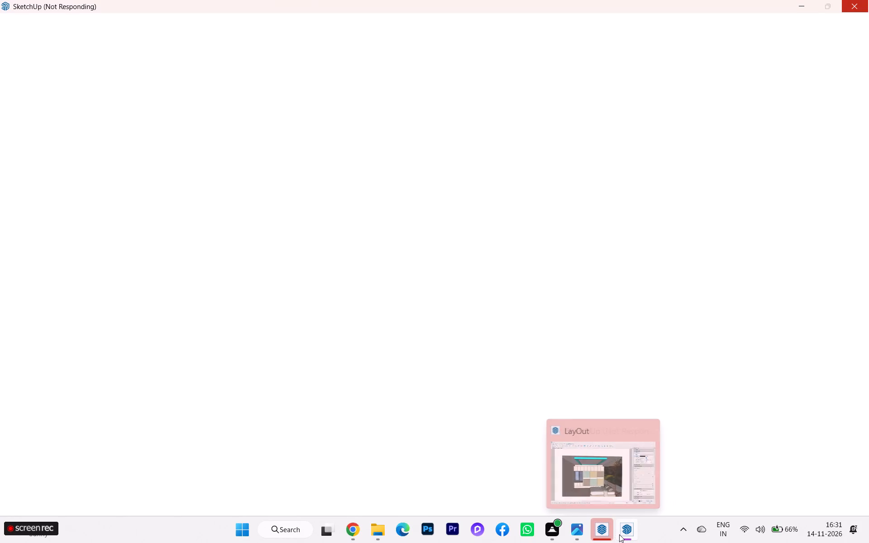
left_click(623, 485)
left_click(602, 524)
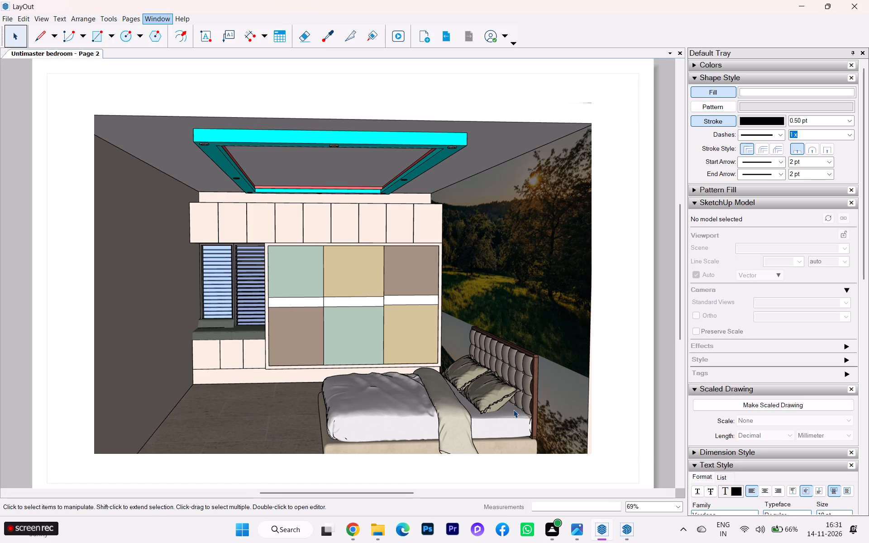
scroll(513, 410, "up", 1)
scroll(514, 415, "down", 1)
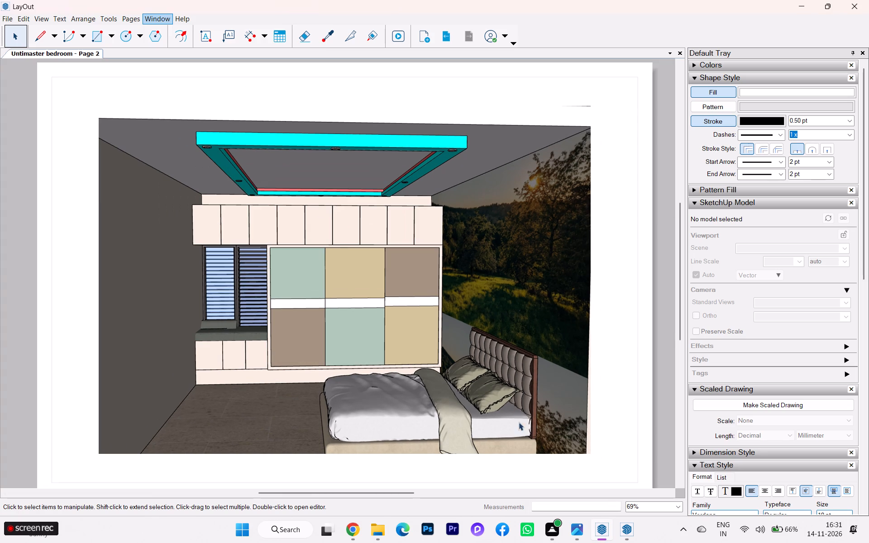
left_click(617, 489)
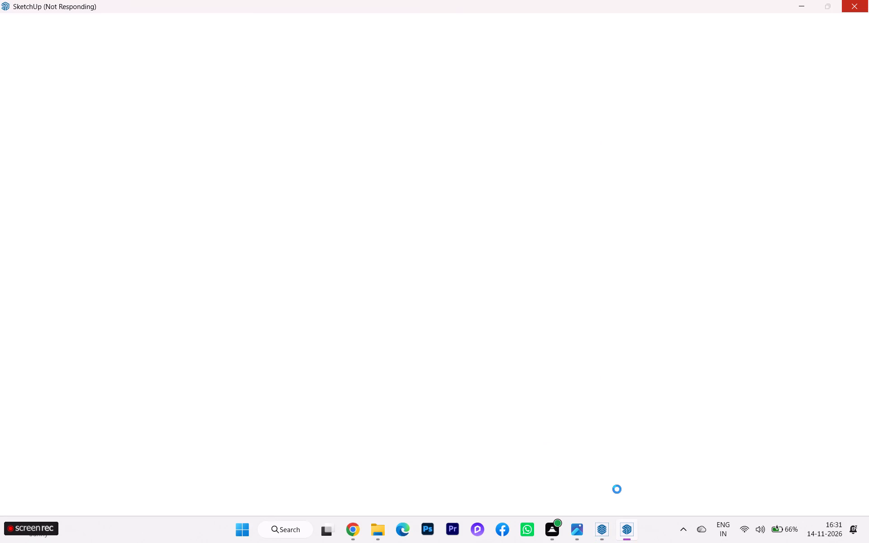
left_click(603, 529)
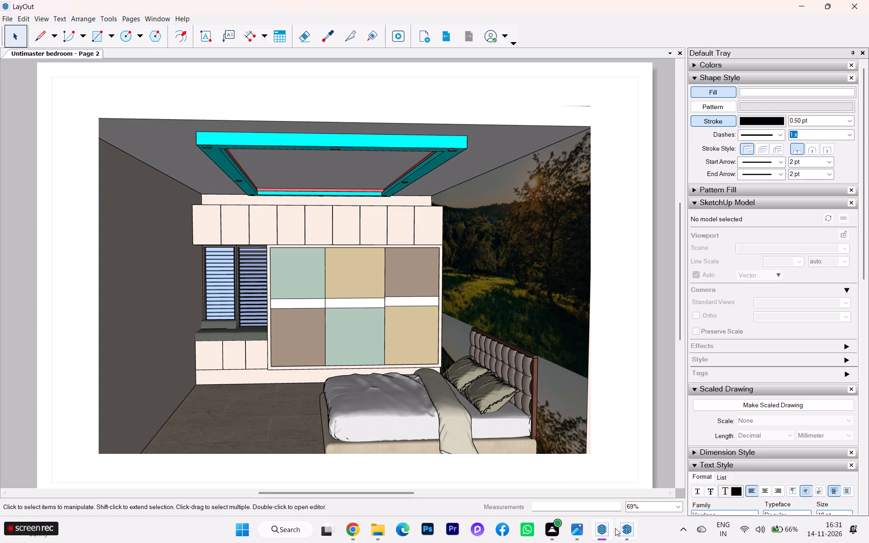
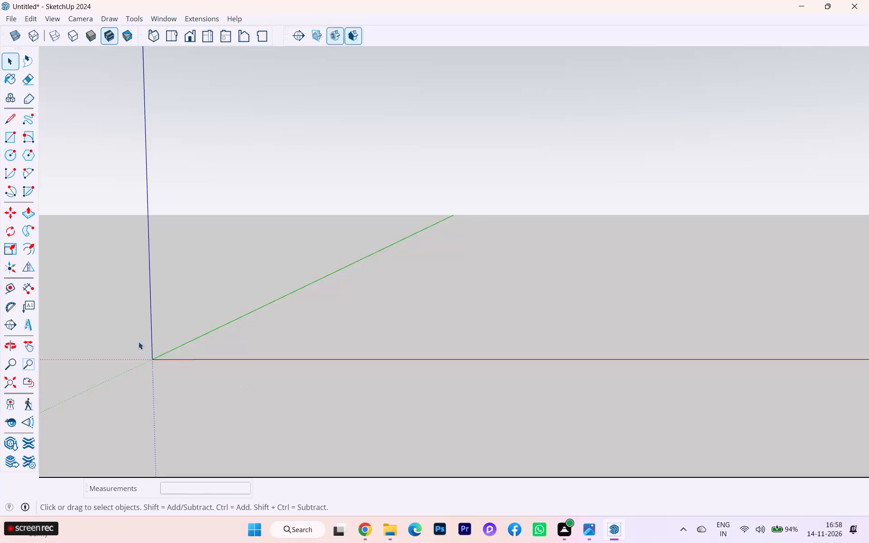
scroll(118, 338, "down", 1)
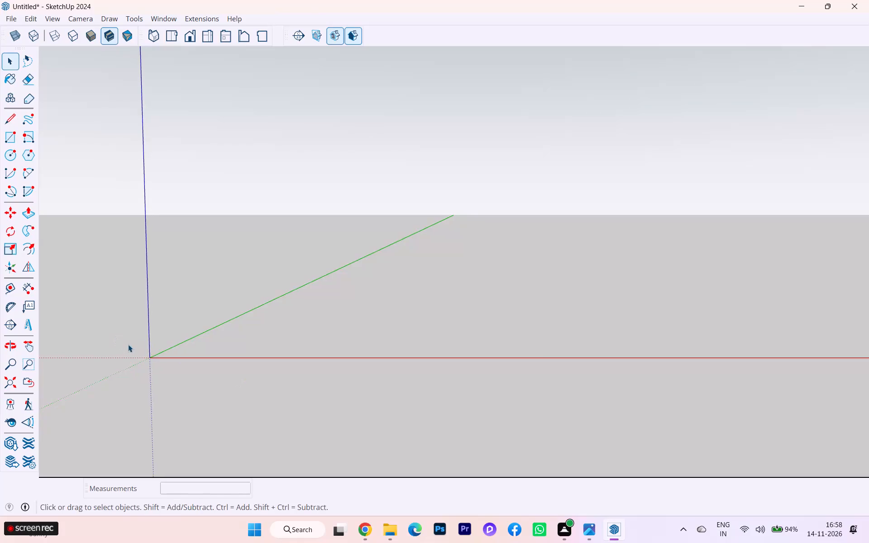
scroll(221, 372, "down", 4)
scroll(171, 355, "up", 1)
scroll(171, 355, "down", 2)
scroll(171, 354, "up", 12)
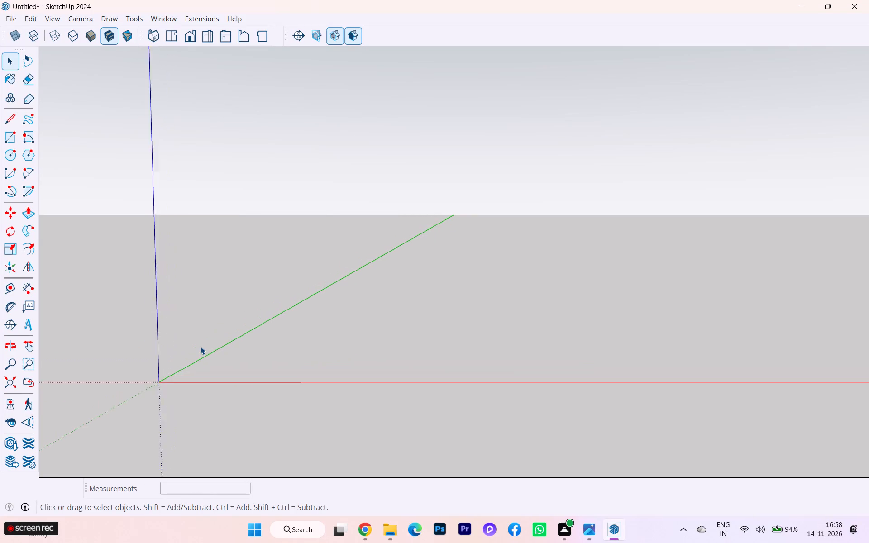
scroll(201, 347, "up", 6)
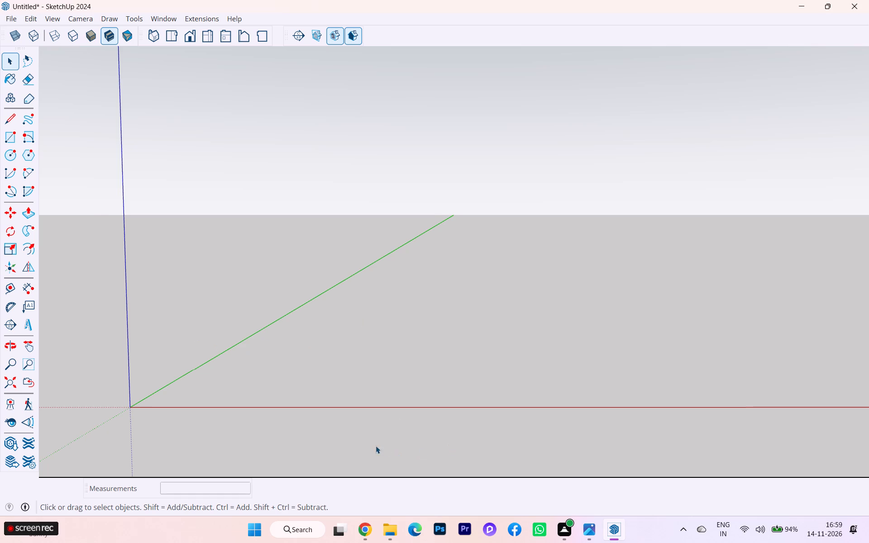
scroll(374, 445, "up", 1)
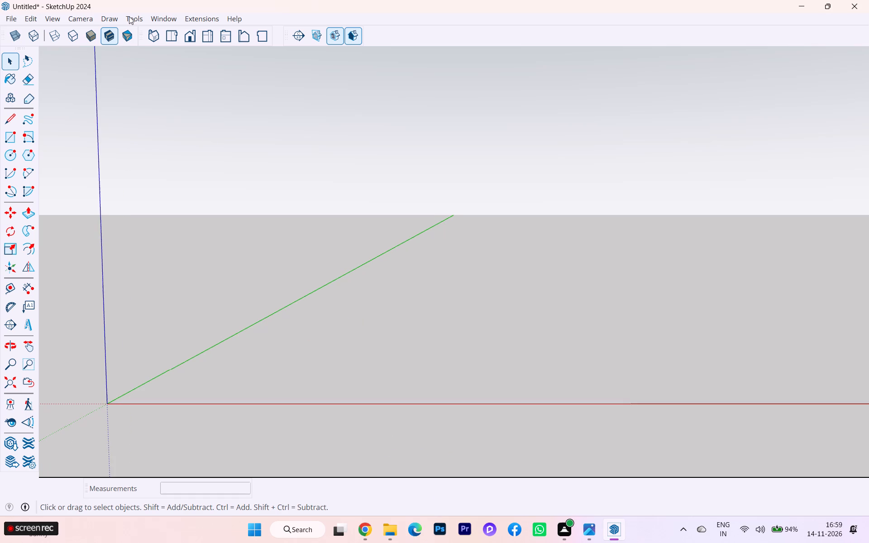
Show the Default Tray with the style settings.
left_click(162, 24)
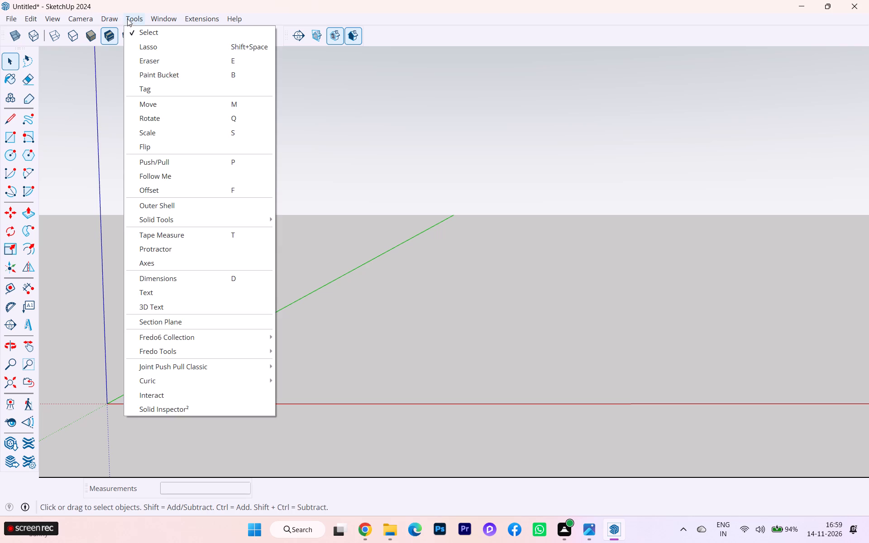
left_click(181, 33)
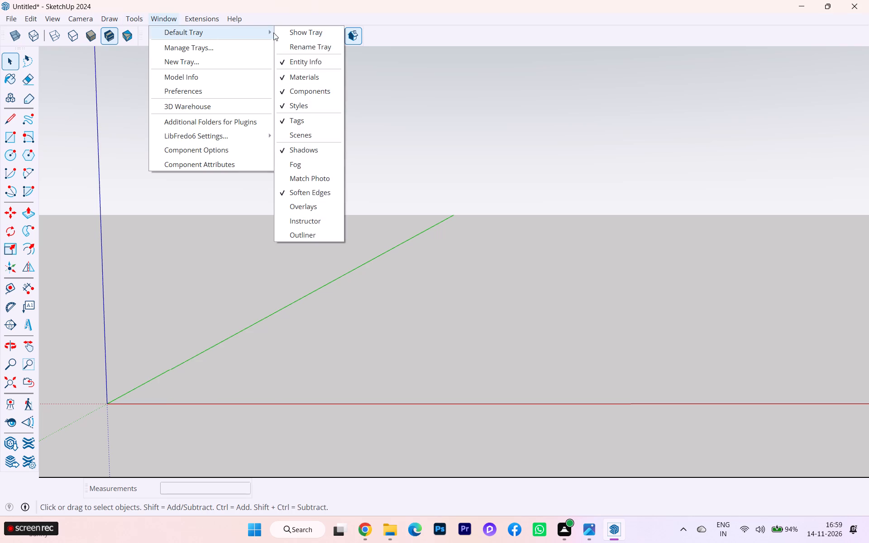
left_click(286, 33)
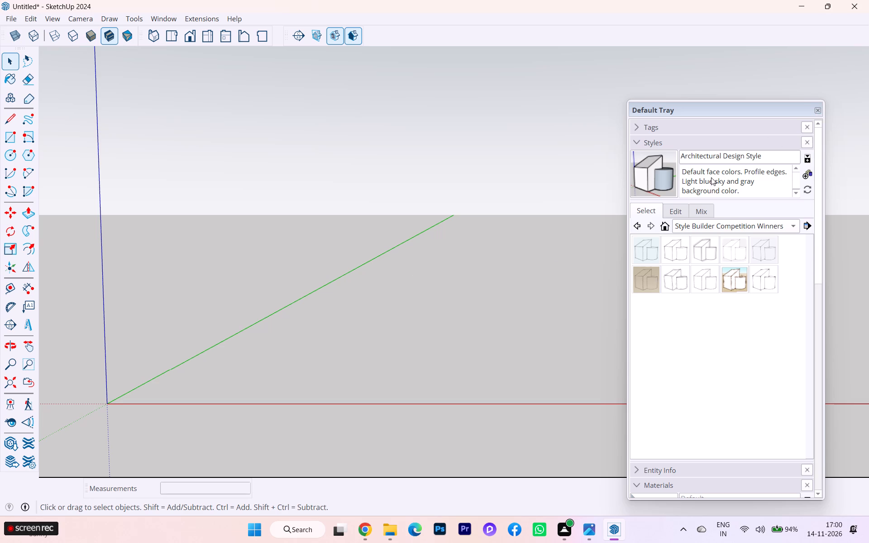
scroll(682, 184, "up", 3)
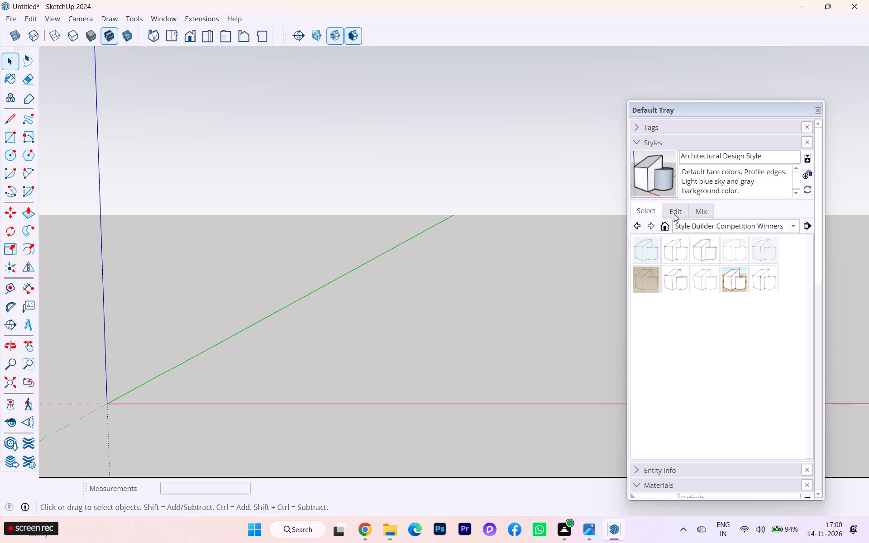
Look through the selection, editing and mixing options of the Architectural Design Style.
left_click(671, 211)
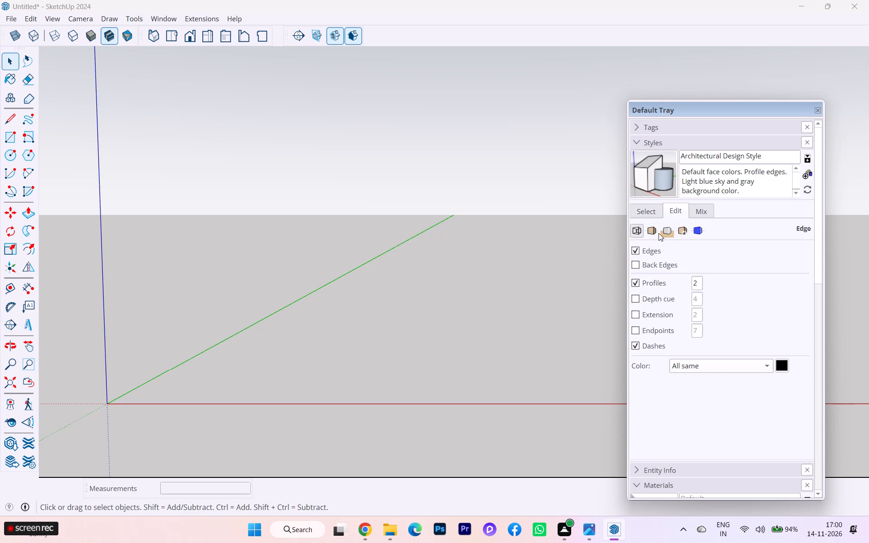
left_click(650, 204)
left_click(680, 209)
left_click(700, 211)
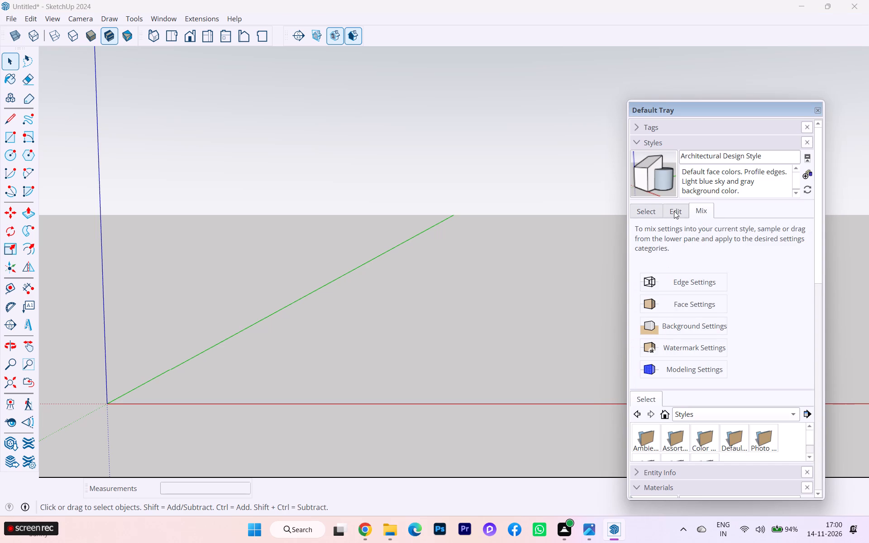
left_click(674, 211)
left_click(649, 213)
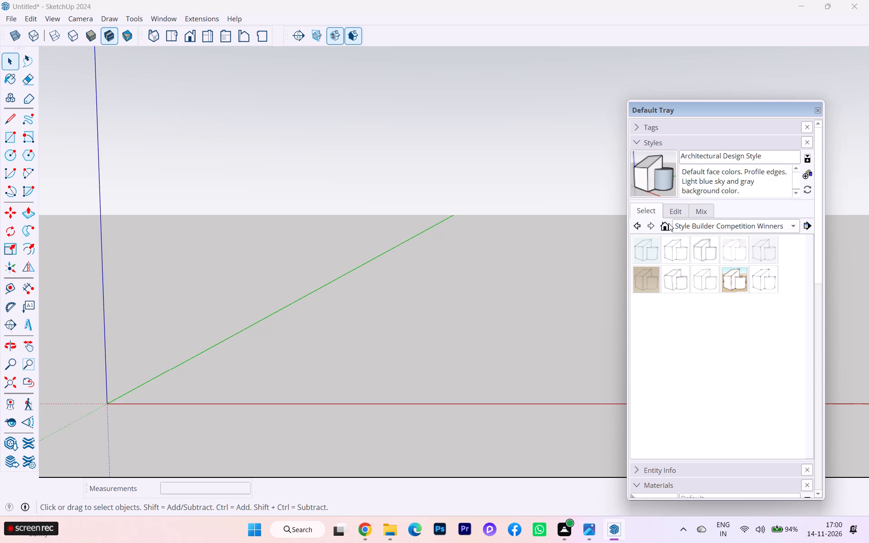
left_click(677, 211)
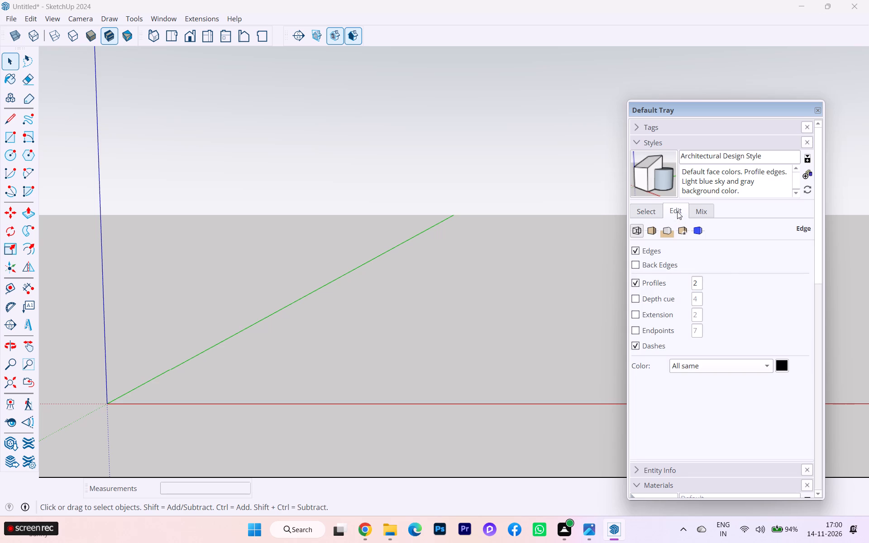
left_click(645, 212)
left_click(681, 210)
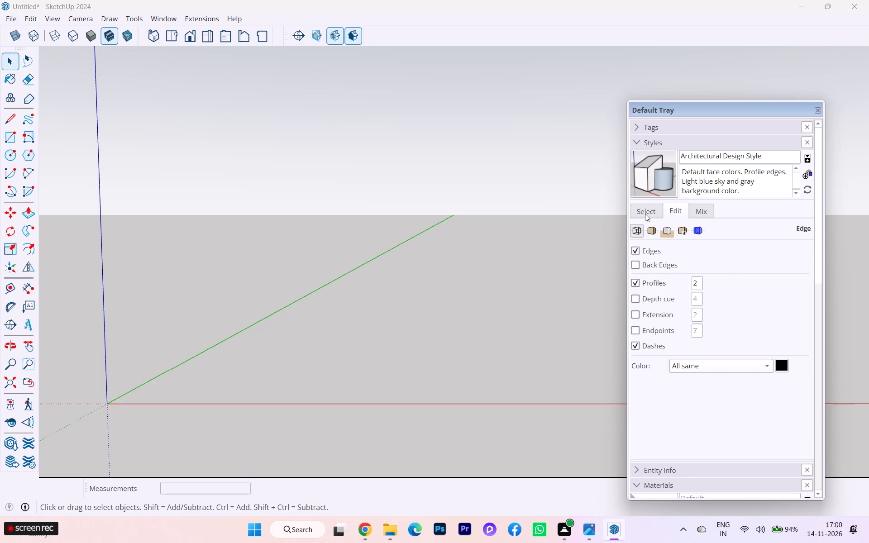
left_click(643, 214)
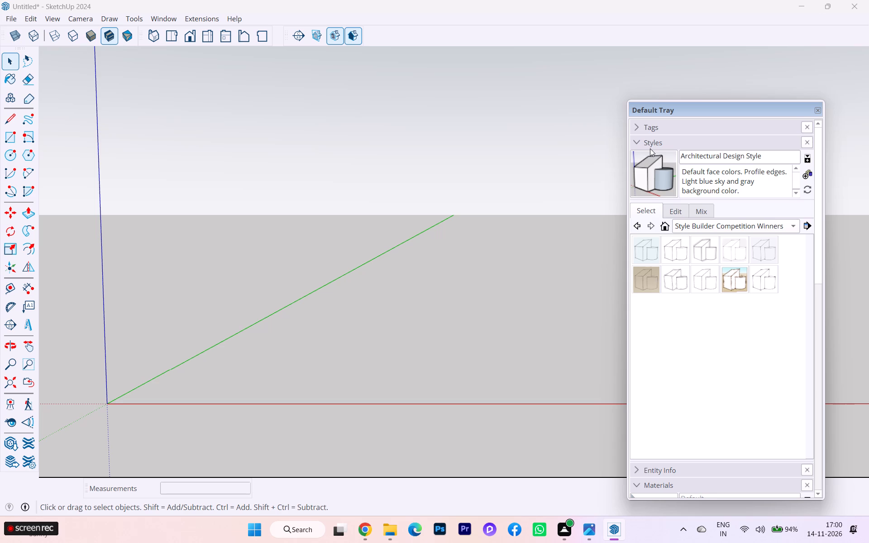
Add the house photo download (5).jpg from the Downloads folder as a watermark in the current style.
left_click(673, 209)
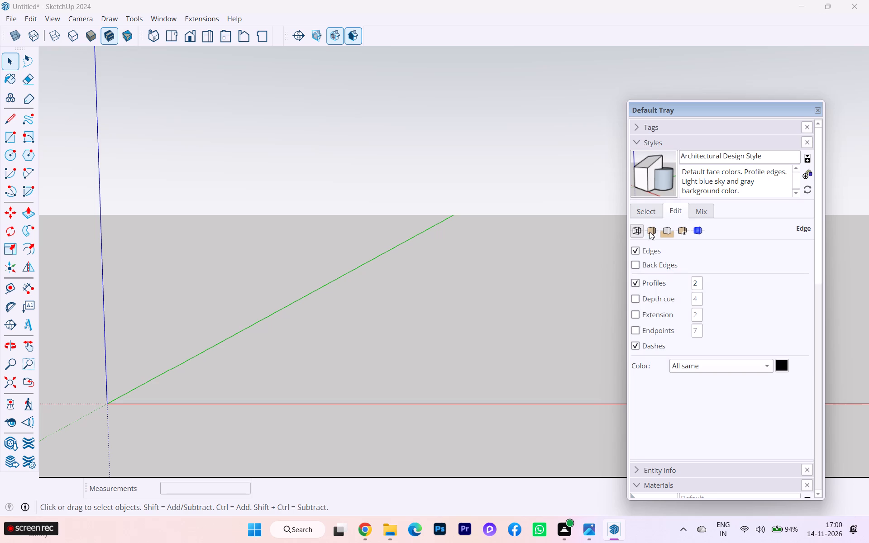
left_click(671, 234)
left_click(676, 232)
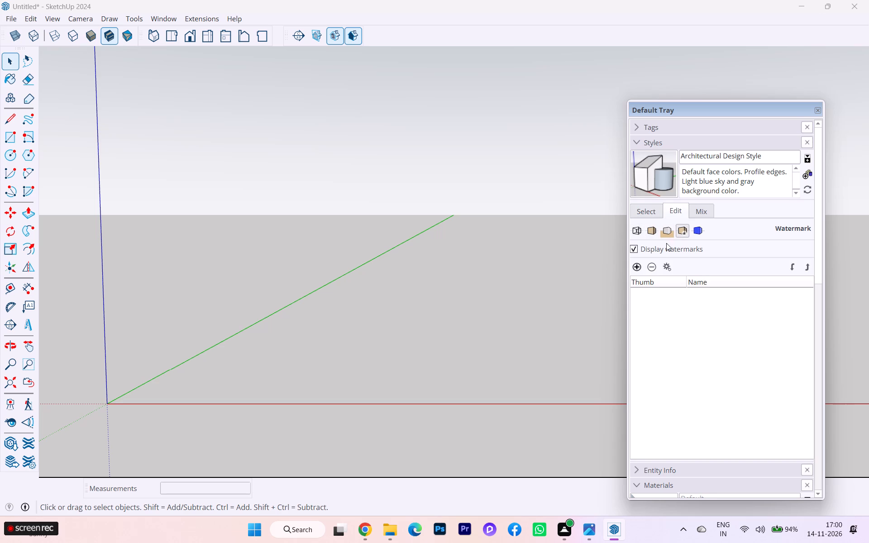
left_click(641, 267)
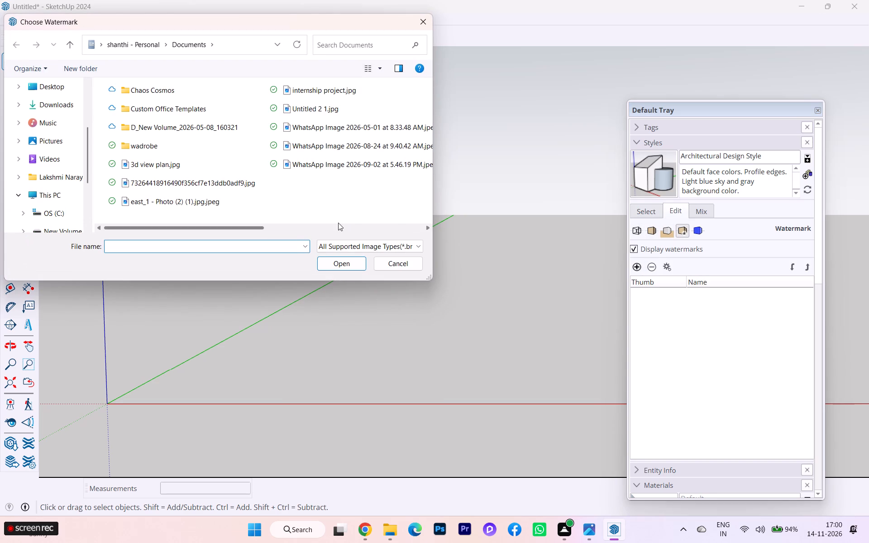
scroll(37, 129, "up", 4)
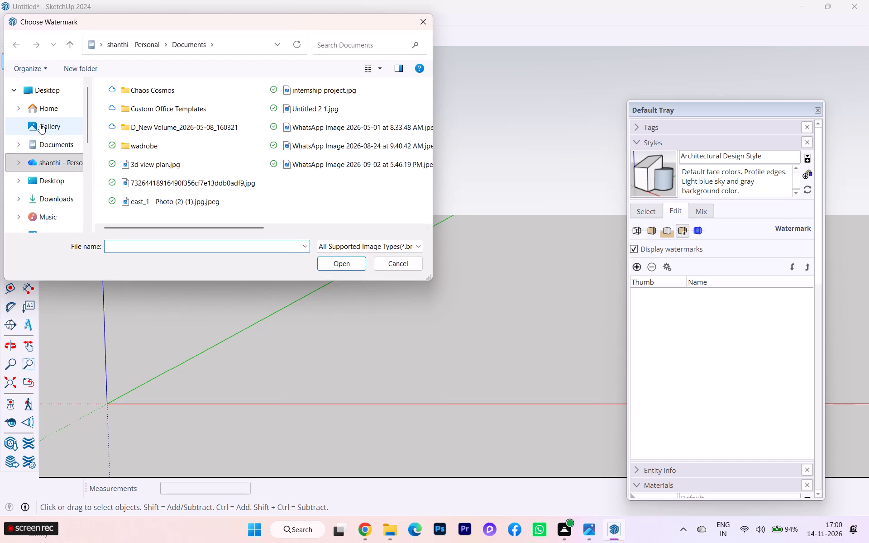
scroll(40, 124, "up", 1)
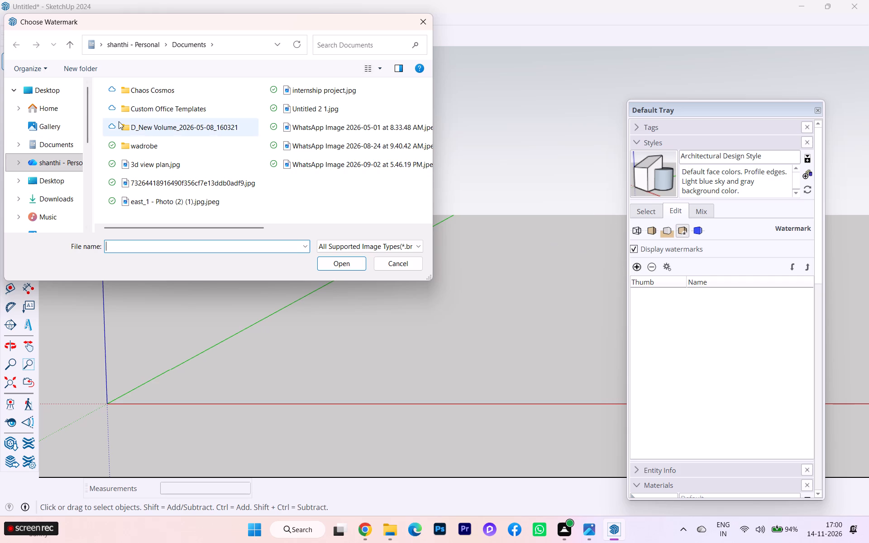
left_click(56, 123)
scroll(97, 143, "up", 6)
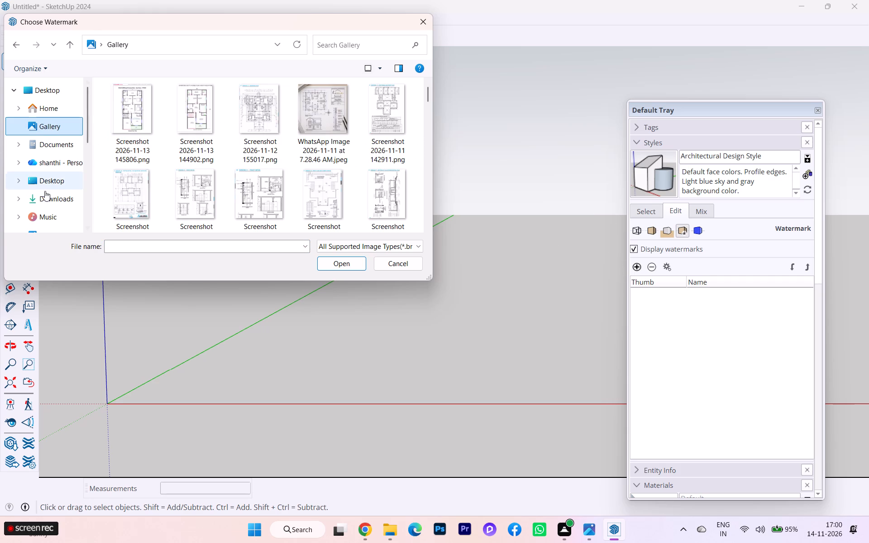
scroll(35, 196, "down", 3)
scroll(57, 164, "up", 1)
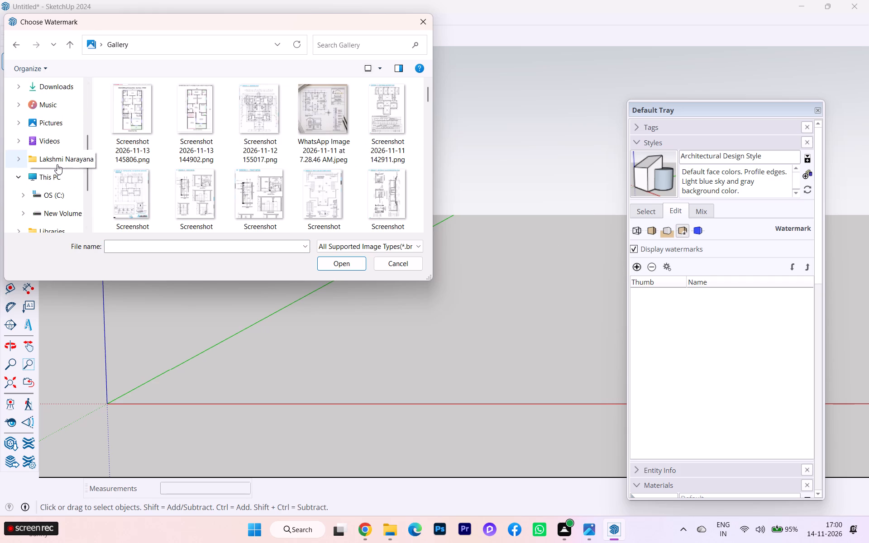
left_click(63, 85)
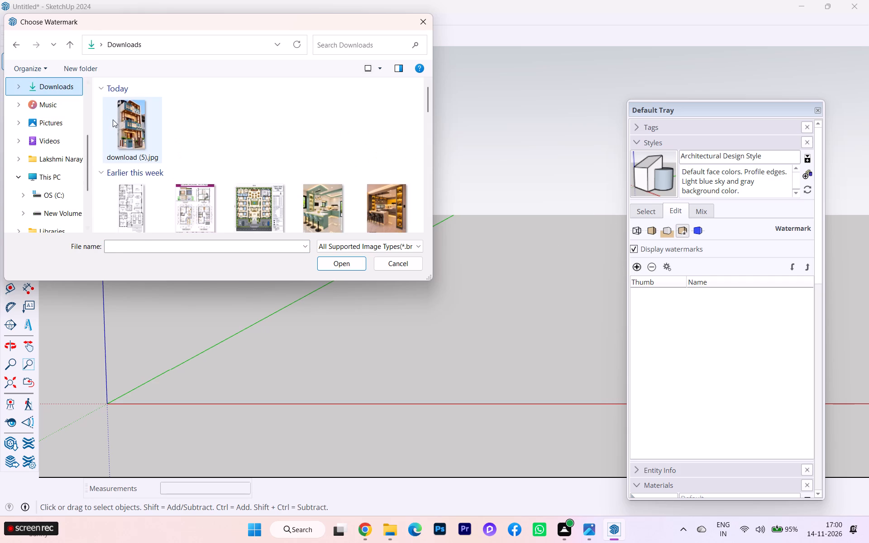
left_click(113, 119)
left_click(329, 262)
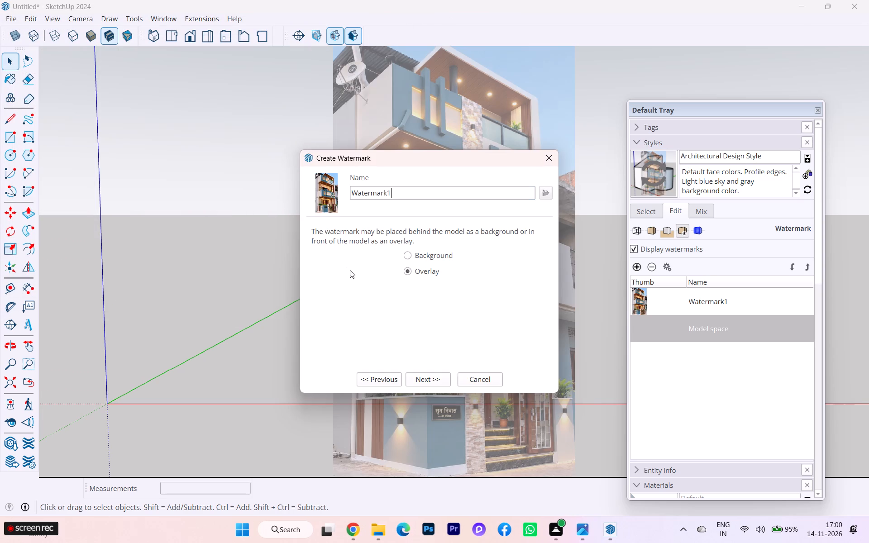
Place Watermark1 behind the model as a background and set its blend fully to the image.
left_click(422, 254)
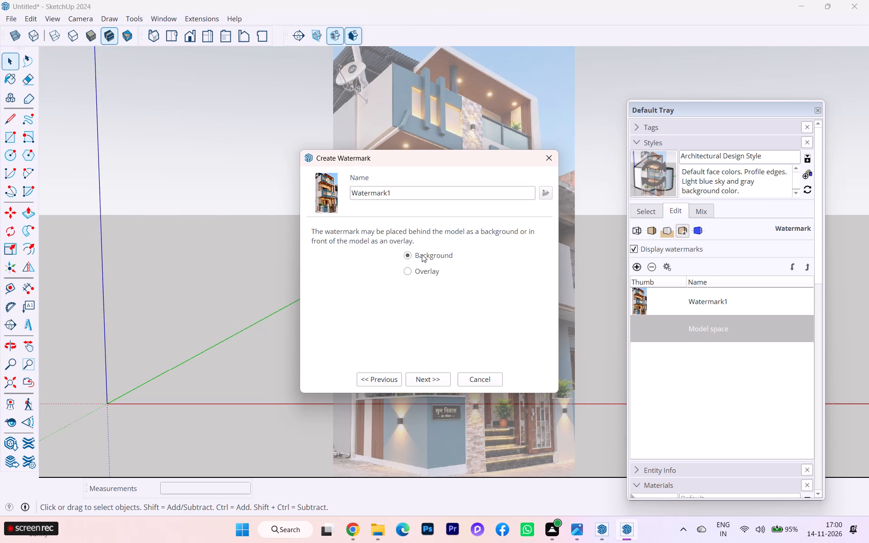
left_click(431, 381)
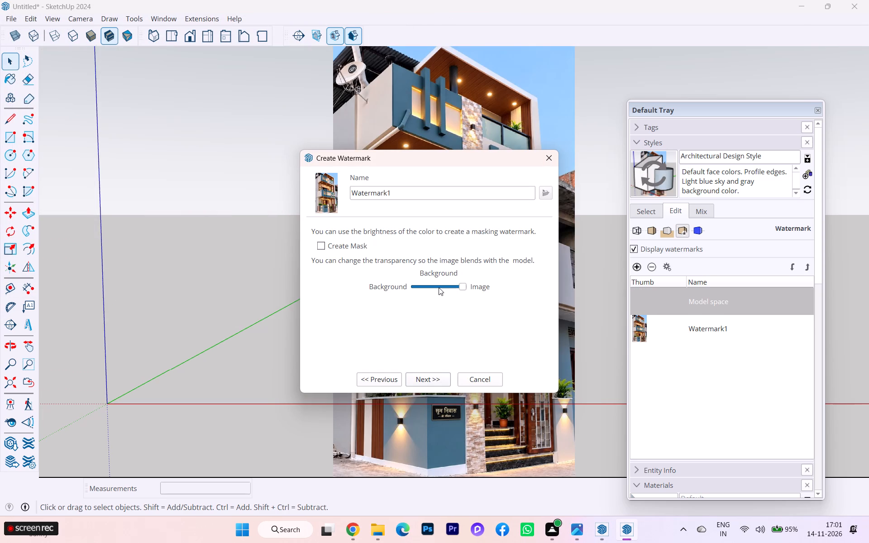
left_click(451, 286)
left_click_drag(455, 286, 464, 285)
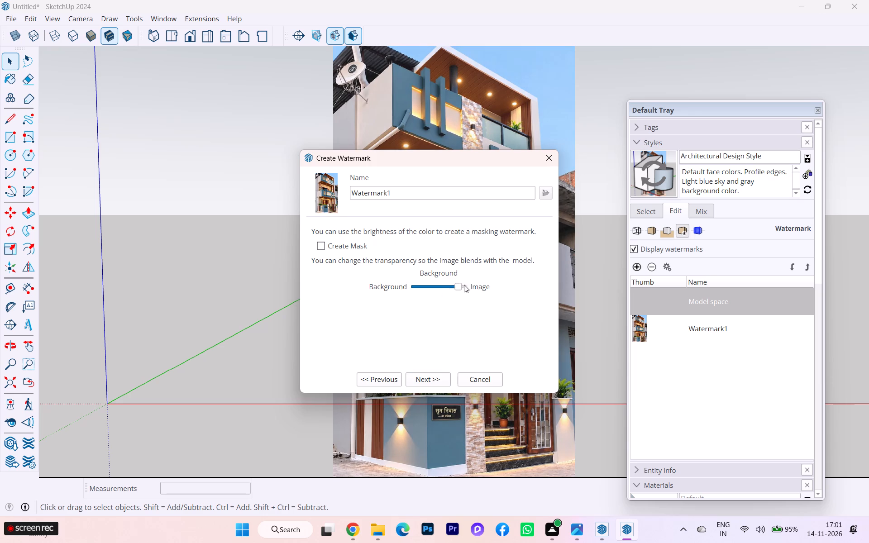
left_click_drag(464, 285, 475, 285)
left_click(436, 376)
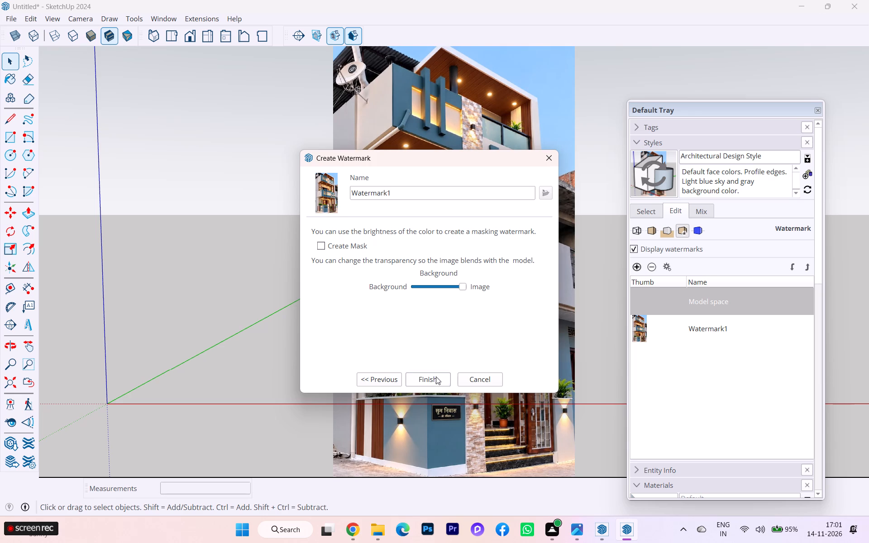
Position the watermark in the view's top-right corner, scale it to nearly the full view height, finish it and close the Default Tray.
left_click(349, 277)
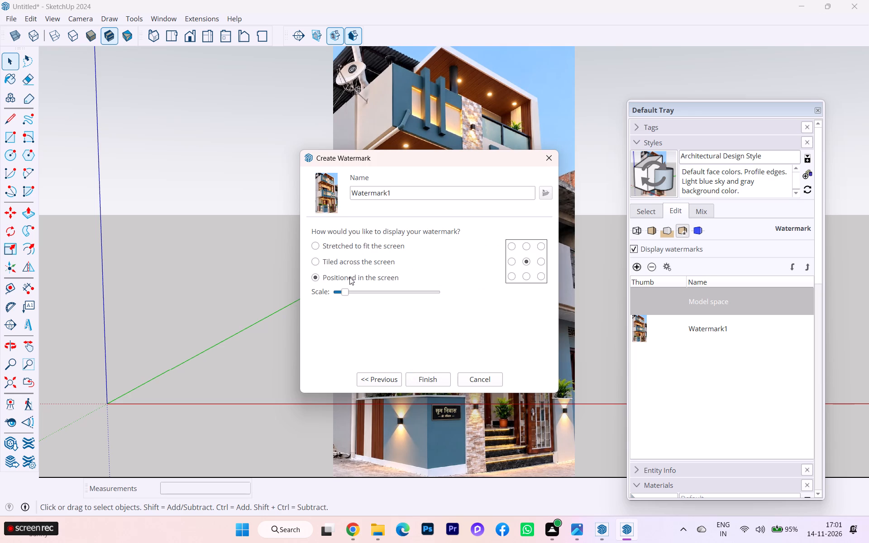
left_click(540, 244)
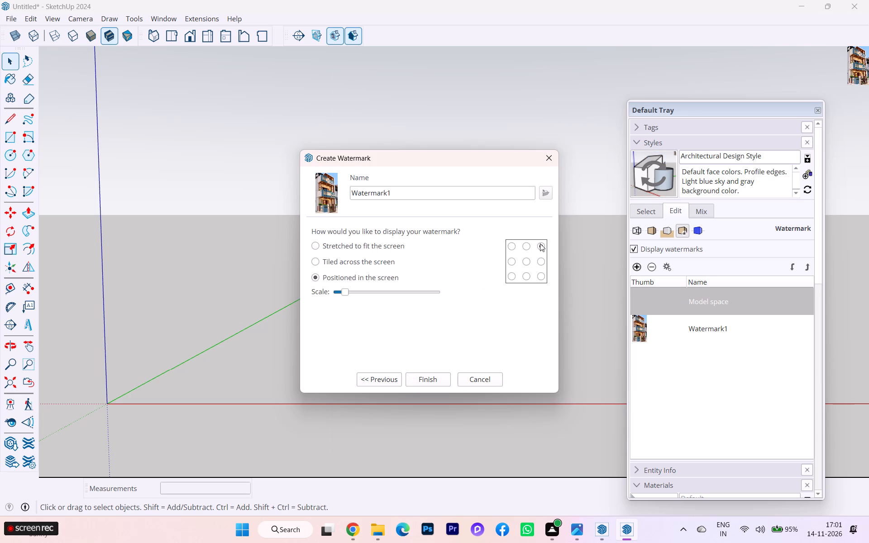
left_click_drag(342, 292, 377, 295)
left_click_drag(377, 295, 518, 298)
left_click(430, 292)
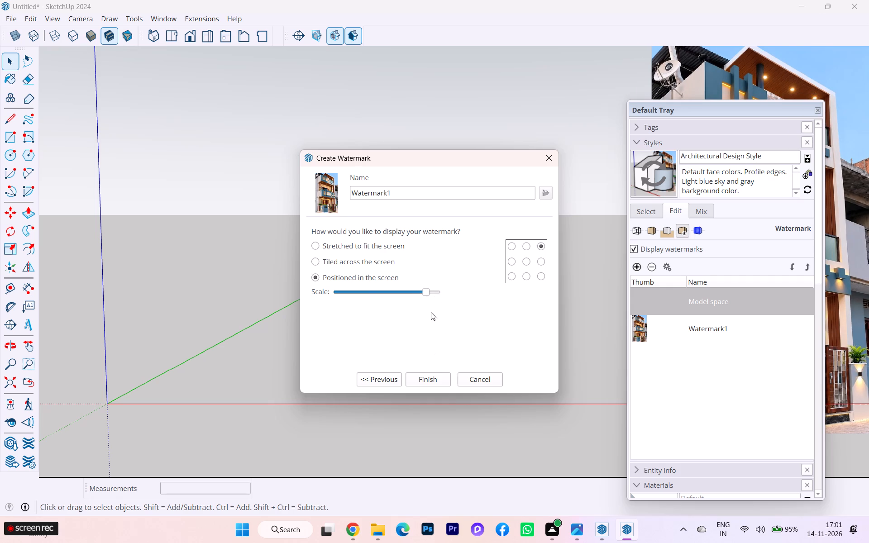
left_click(419, 291)
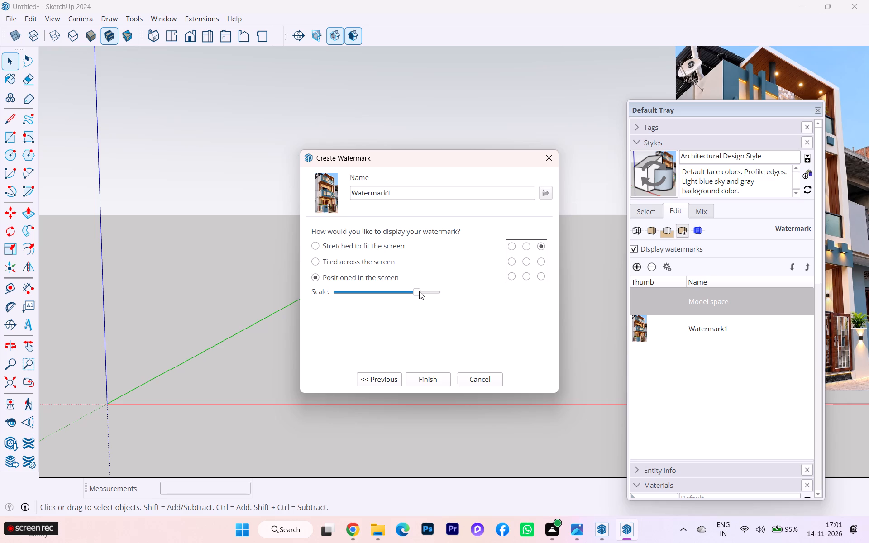
left_click(403, 293)
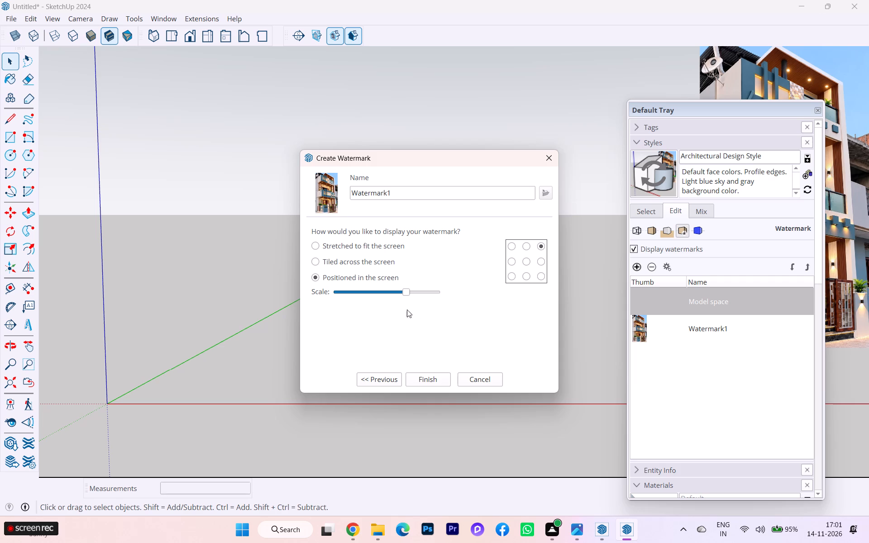
left_click(425, 292)
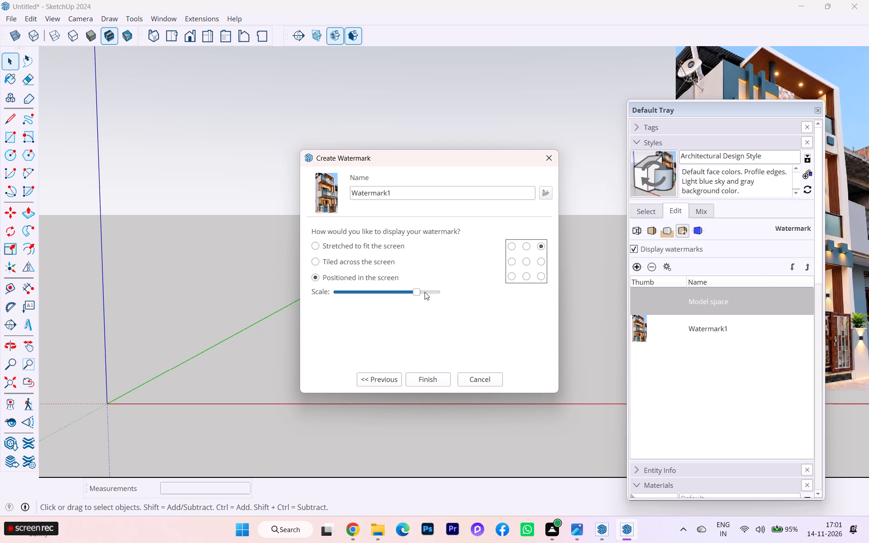
left_click(425, 292)
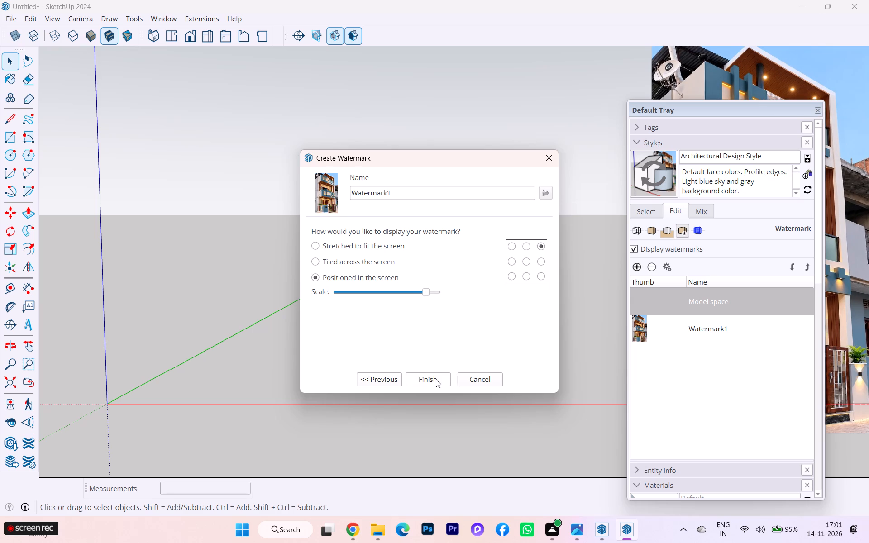
left_click(436, 379)
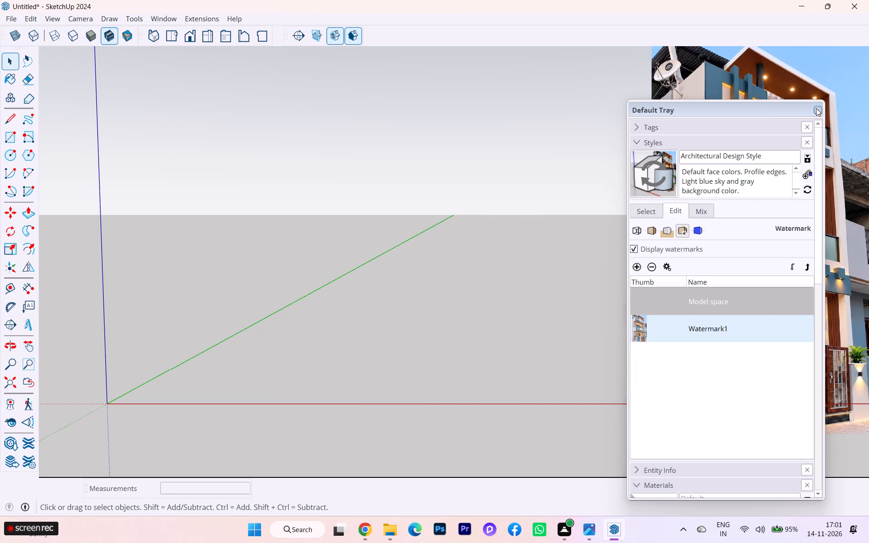
left_click(816, 108)
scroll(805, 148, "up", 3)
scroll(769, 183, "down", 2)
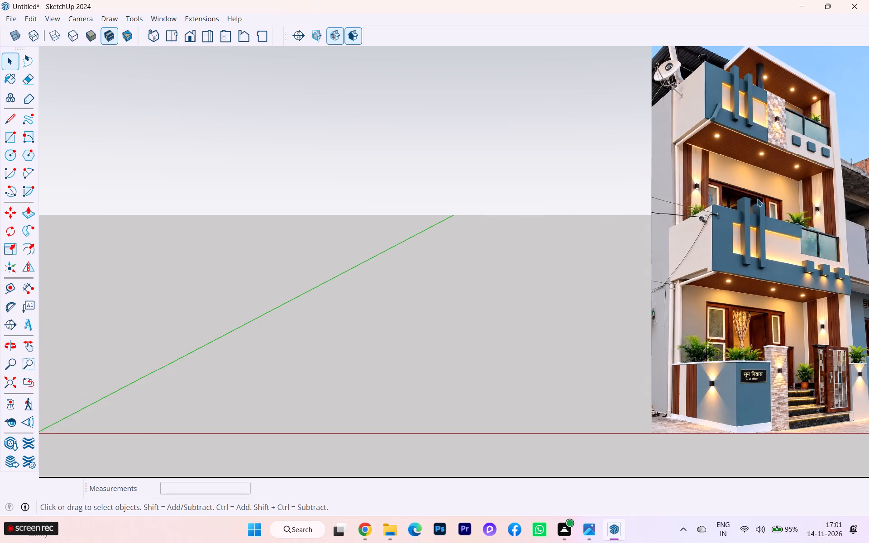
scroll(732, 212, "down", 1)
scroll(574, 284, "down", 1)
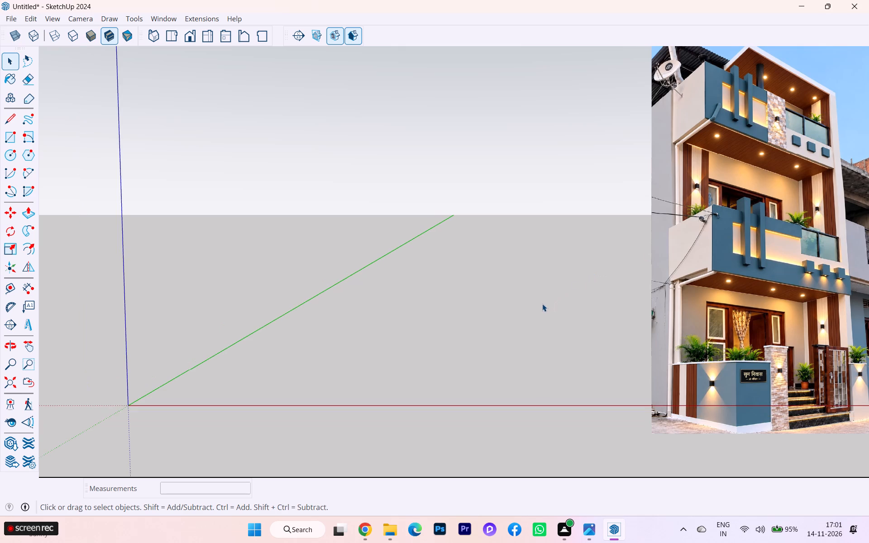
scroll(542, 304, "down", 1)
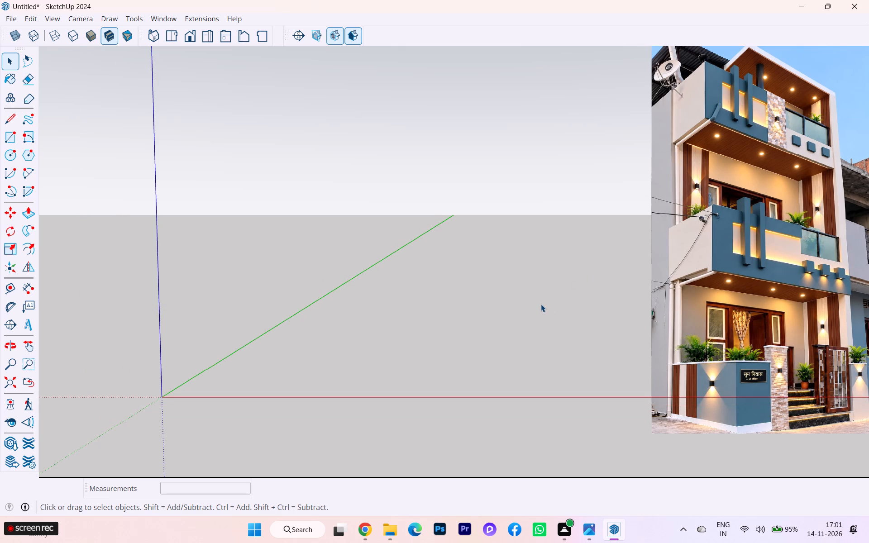
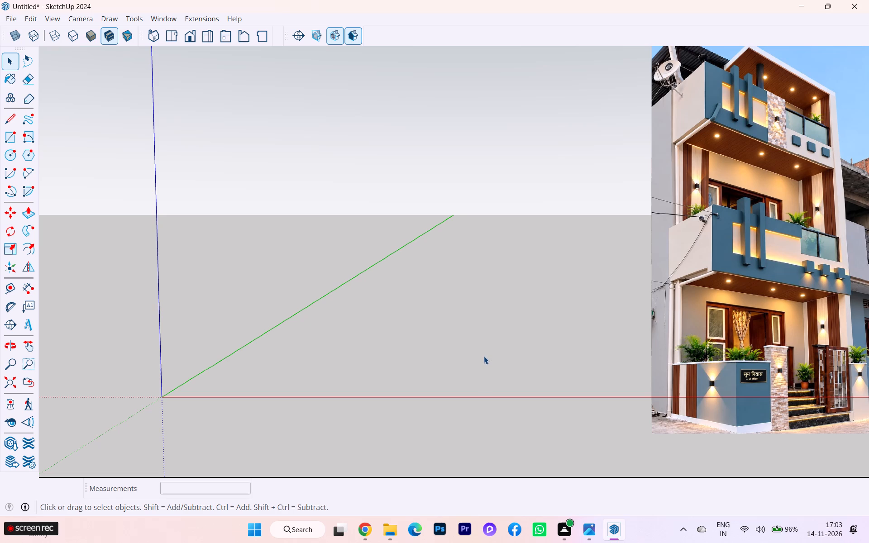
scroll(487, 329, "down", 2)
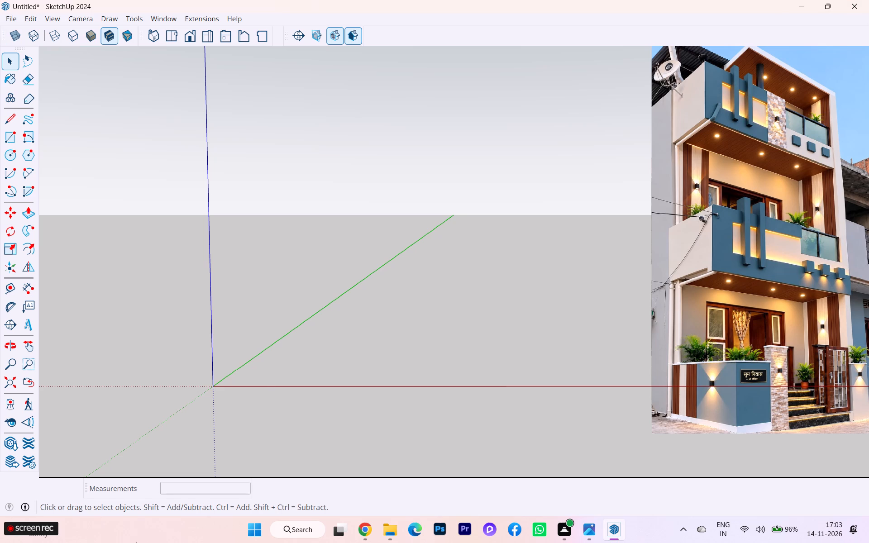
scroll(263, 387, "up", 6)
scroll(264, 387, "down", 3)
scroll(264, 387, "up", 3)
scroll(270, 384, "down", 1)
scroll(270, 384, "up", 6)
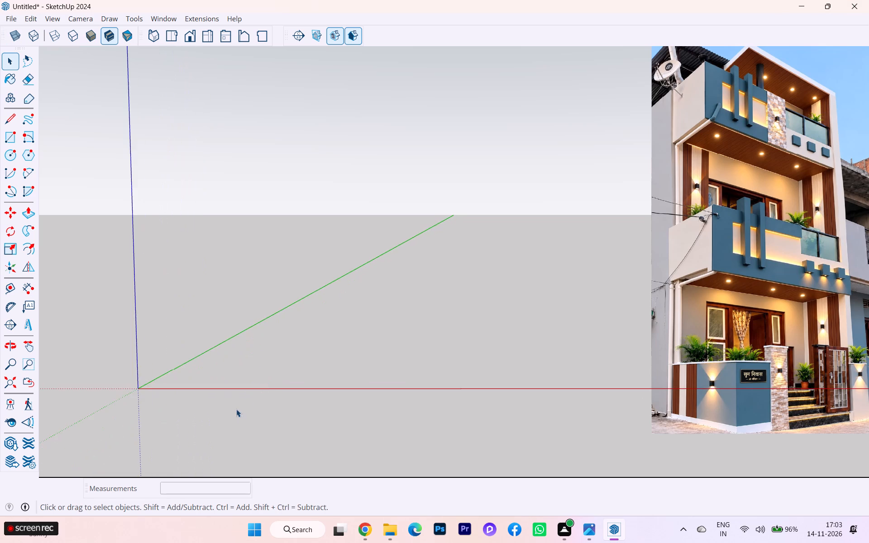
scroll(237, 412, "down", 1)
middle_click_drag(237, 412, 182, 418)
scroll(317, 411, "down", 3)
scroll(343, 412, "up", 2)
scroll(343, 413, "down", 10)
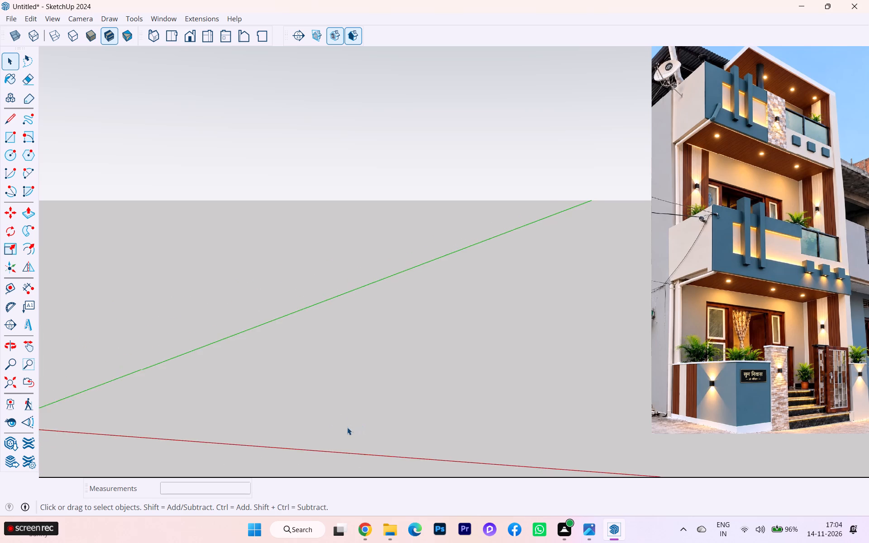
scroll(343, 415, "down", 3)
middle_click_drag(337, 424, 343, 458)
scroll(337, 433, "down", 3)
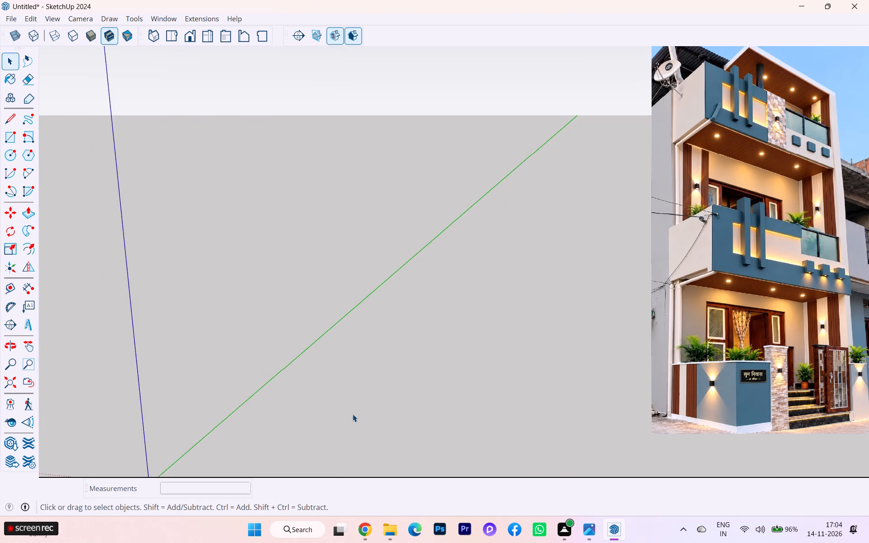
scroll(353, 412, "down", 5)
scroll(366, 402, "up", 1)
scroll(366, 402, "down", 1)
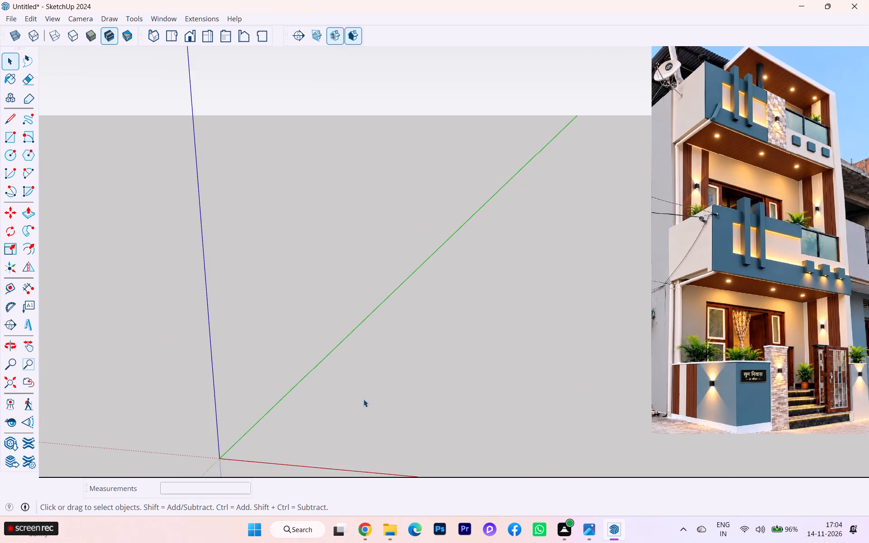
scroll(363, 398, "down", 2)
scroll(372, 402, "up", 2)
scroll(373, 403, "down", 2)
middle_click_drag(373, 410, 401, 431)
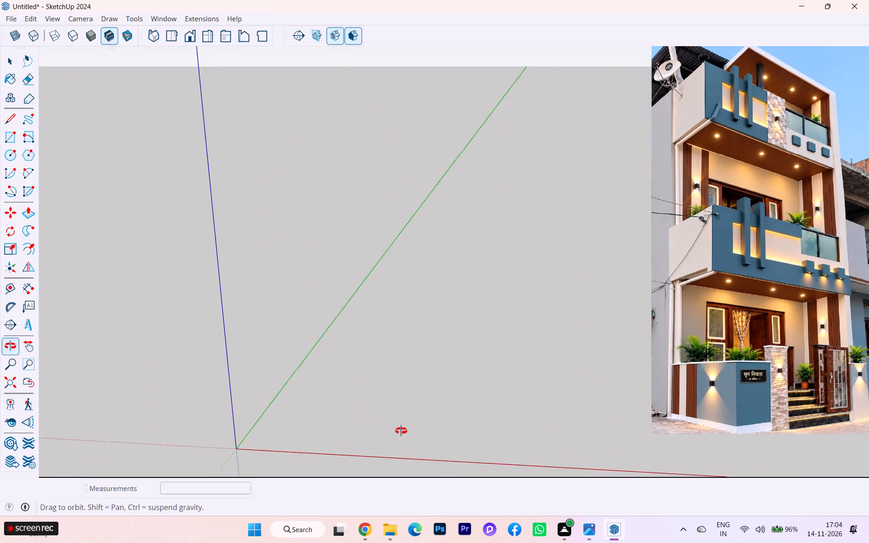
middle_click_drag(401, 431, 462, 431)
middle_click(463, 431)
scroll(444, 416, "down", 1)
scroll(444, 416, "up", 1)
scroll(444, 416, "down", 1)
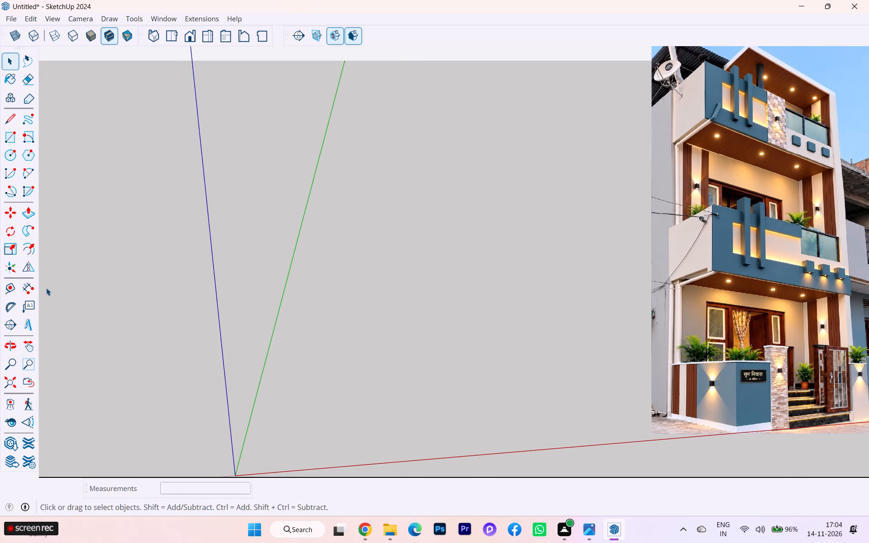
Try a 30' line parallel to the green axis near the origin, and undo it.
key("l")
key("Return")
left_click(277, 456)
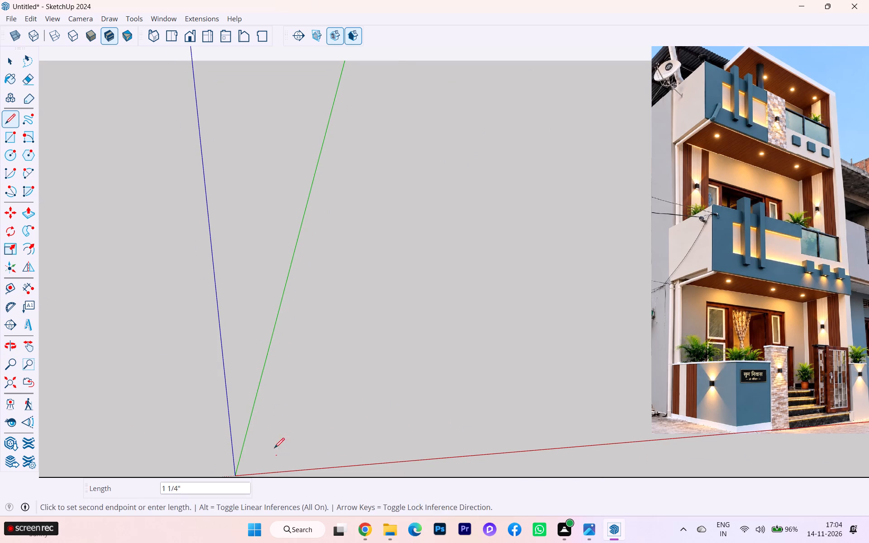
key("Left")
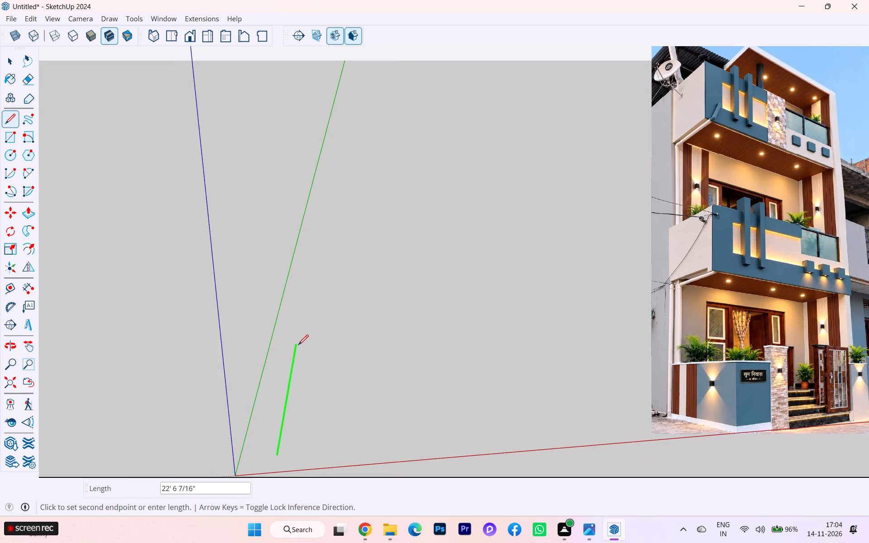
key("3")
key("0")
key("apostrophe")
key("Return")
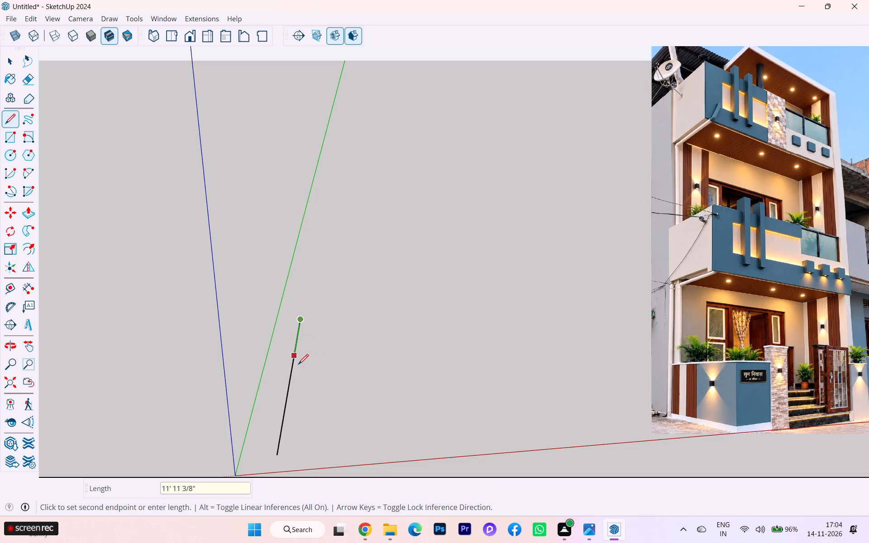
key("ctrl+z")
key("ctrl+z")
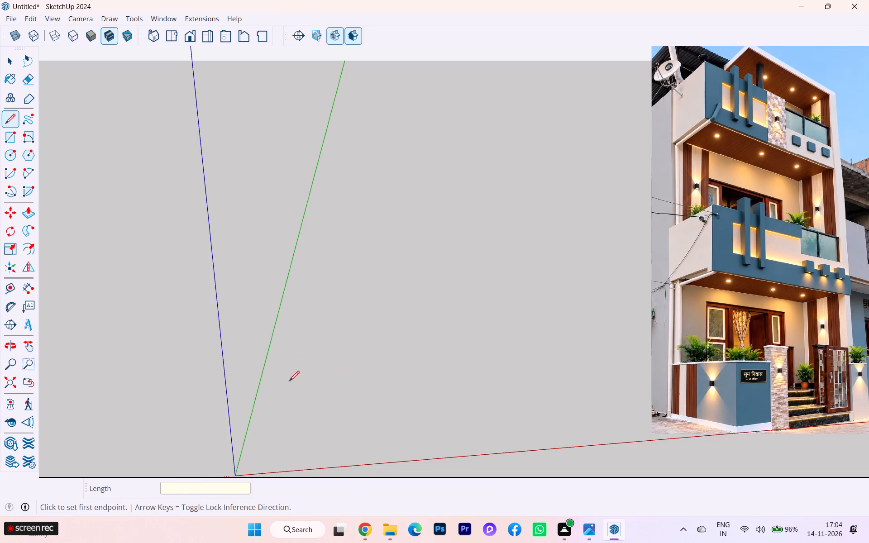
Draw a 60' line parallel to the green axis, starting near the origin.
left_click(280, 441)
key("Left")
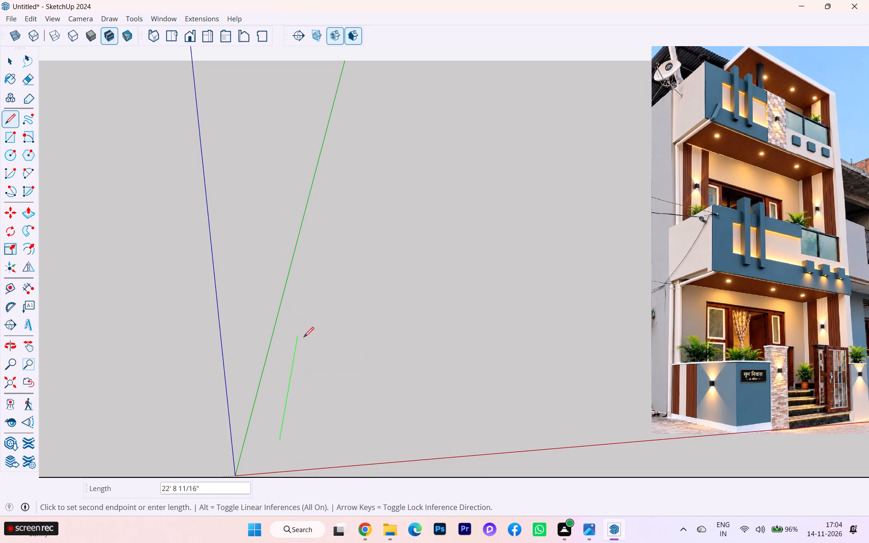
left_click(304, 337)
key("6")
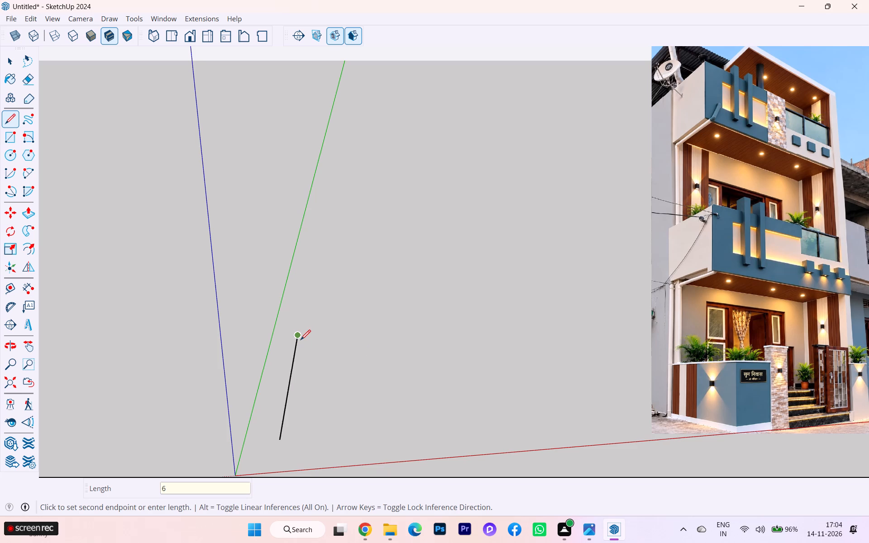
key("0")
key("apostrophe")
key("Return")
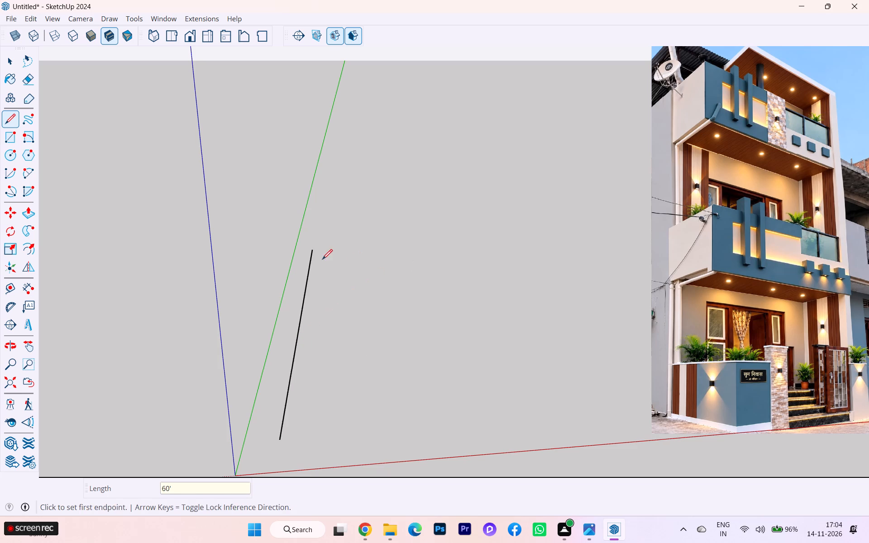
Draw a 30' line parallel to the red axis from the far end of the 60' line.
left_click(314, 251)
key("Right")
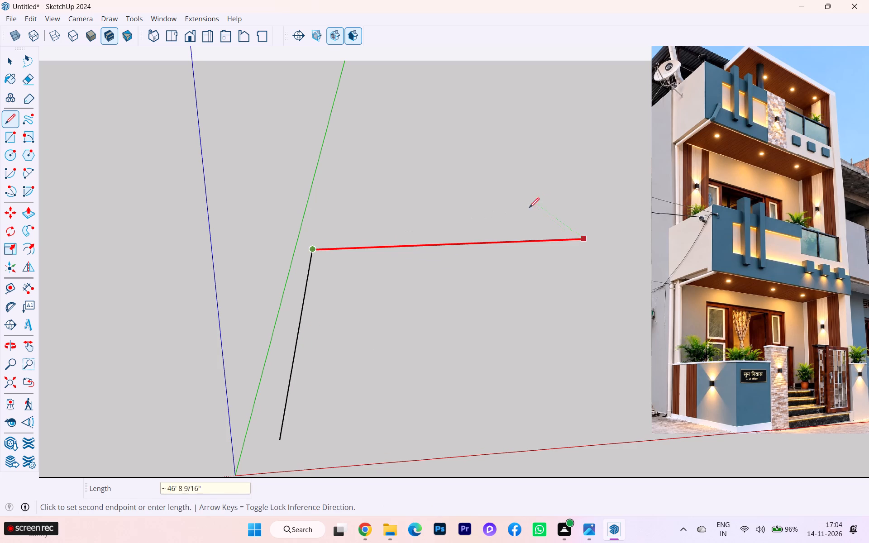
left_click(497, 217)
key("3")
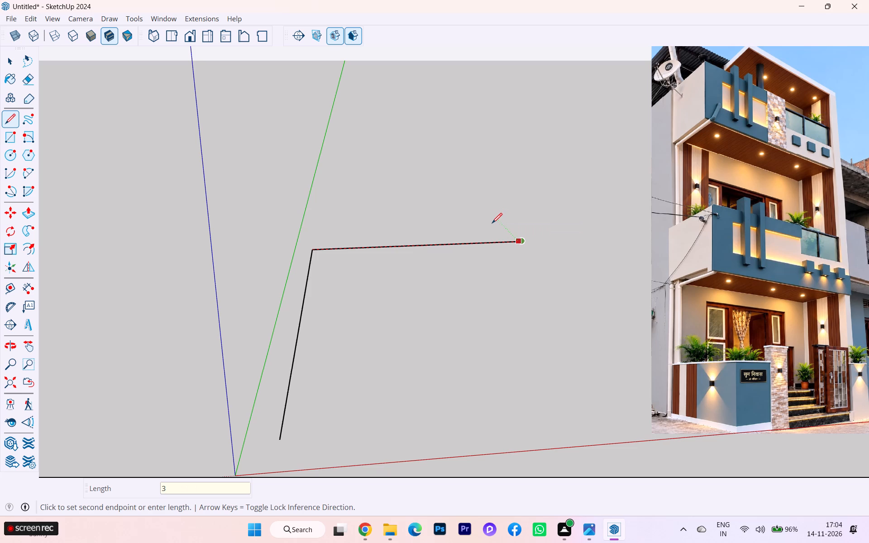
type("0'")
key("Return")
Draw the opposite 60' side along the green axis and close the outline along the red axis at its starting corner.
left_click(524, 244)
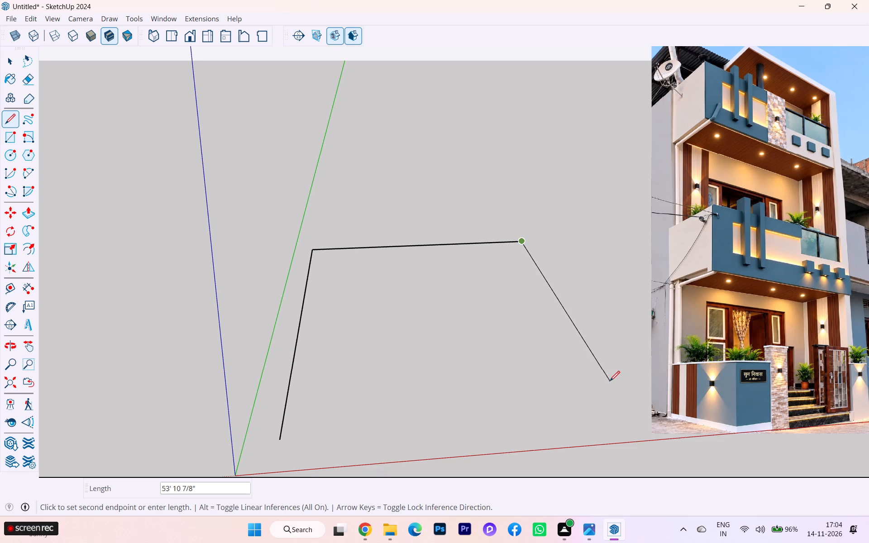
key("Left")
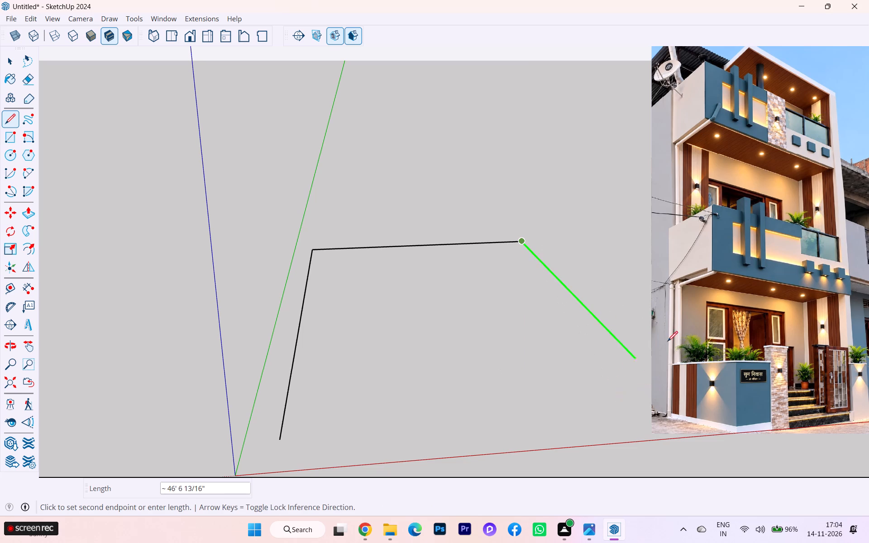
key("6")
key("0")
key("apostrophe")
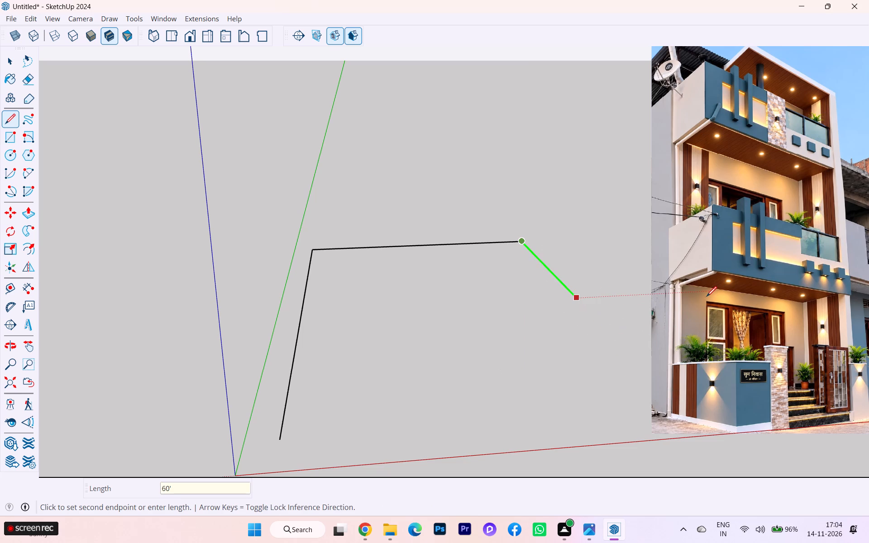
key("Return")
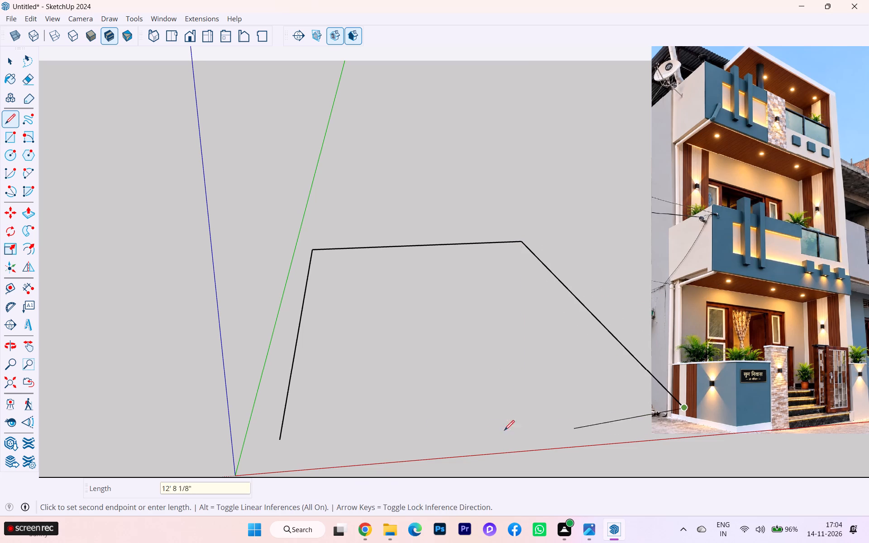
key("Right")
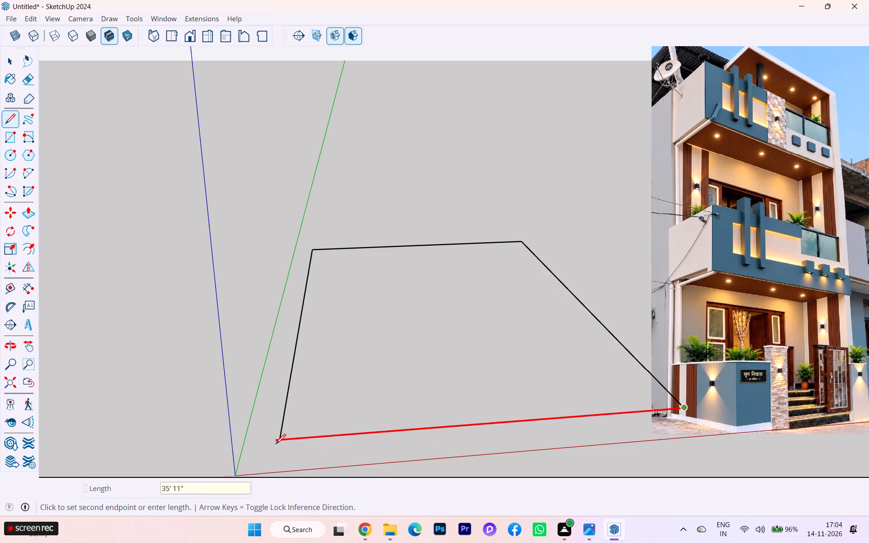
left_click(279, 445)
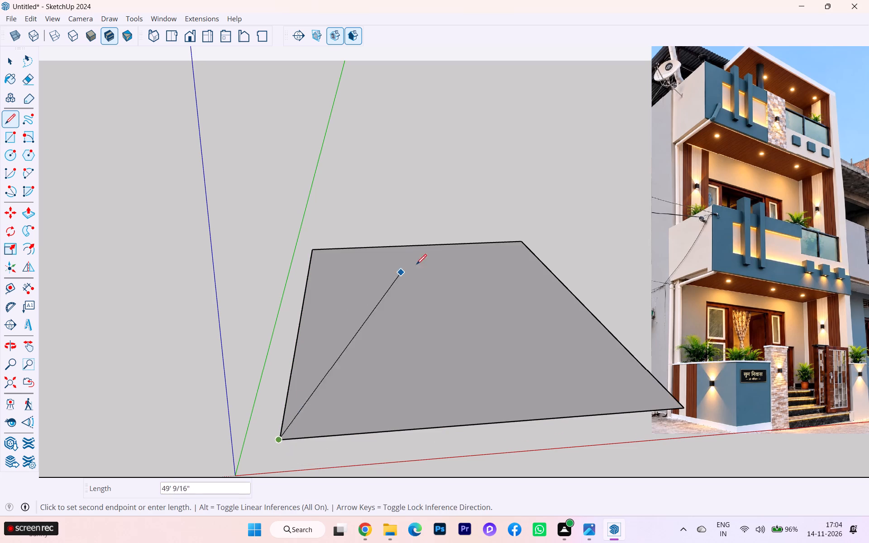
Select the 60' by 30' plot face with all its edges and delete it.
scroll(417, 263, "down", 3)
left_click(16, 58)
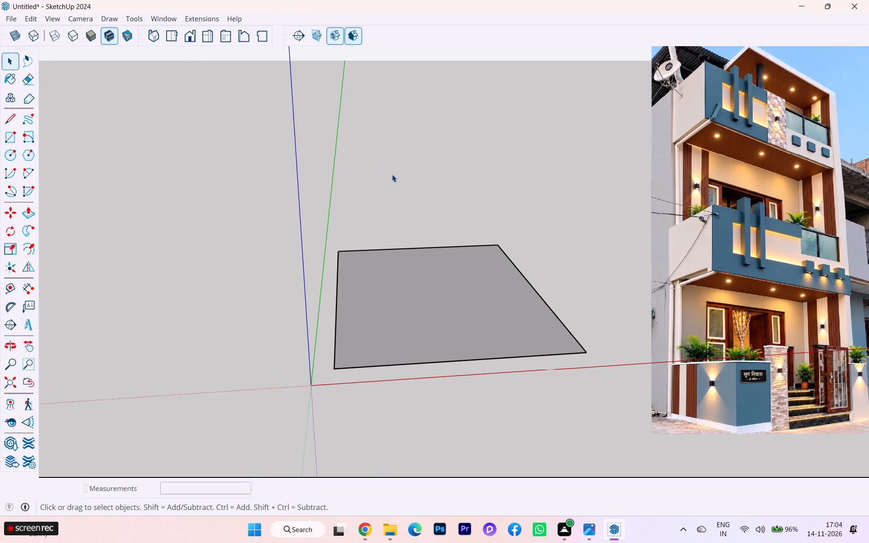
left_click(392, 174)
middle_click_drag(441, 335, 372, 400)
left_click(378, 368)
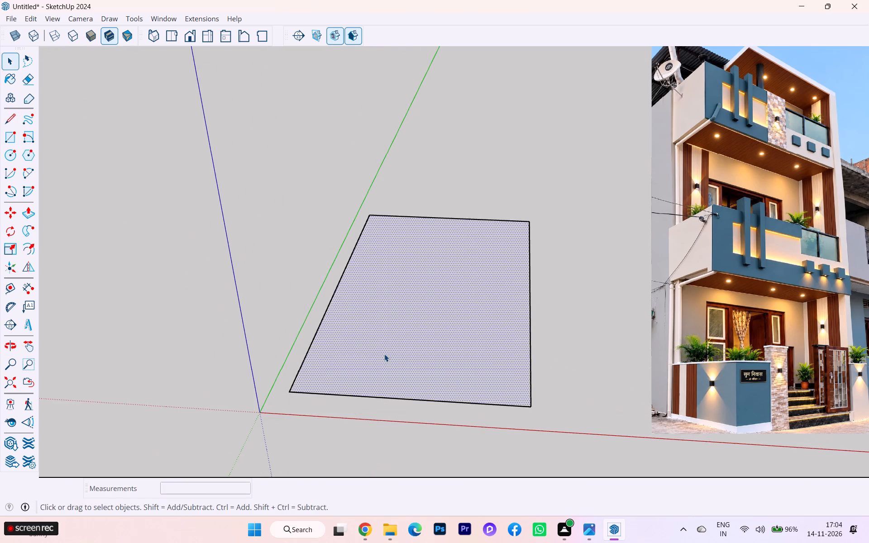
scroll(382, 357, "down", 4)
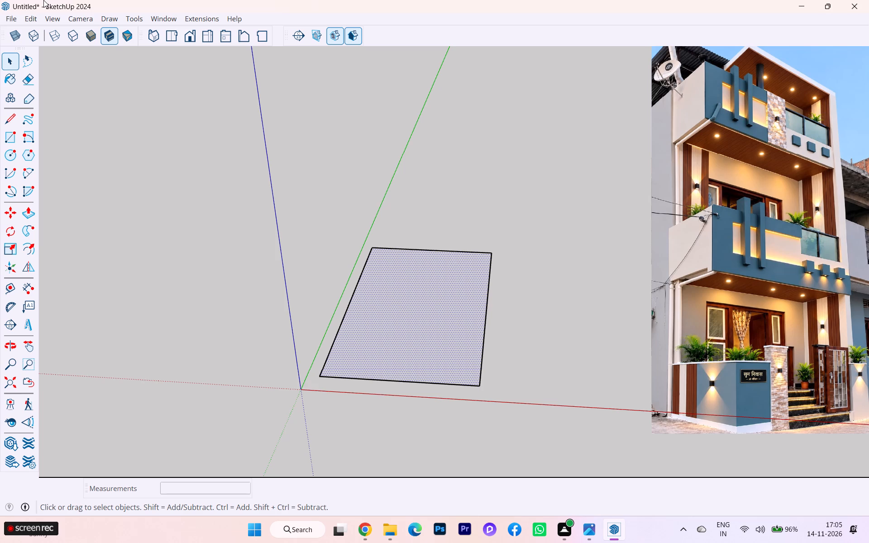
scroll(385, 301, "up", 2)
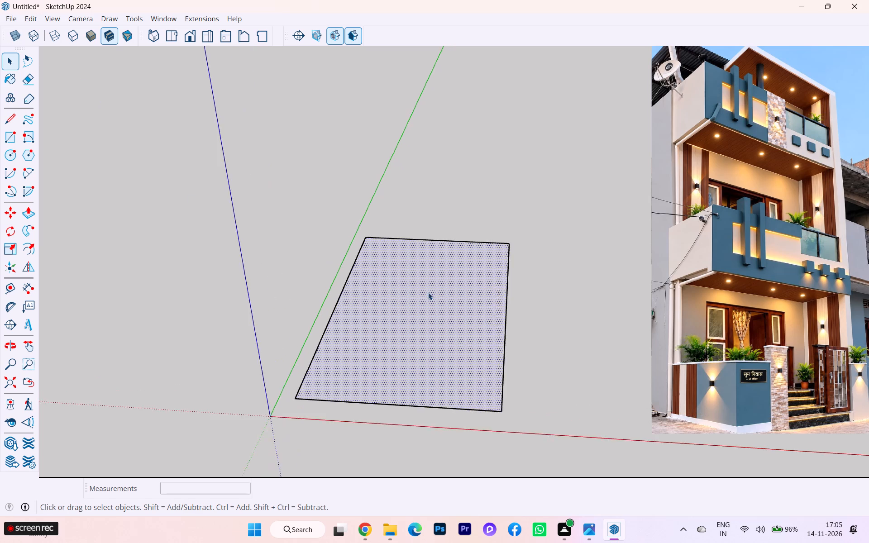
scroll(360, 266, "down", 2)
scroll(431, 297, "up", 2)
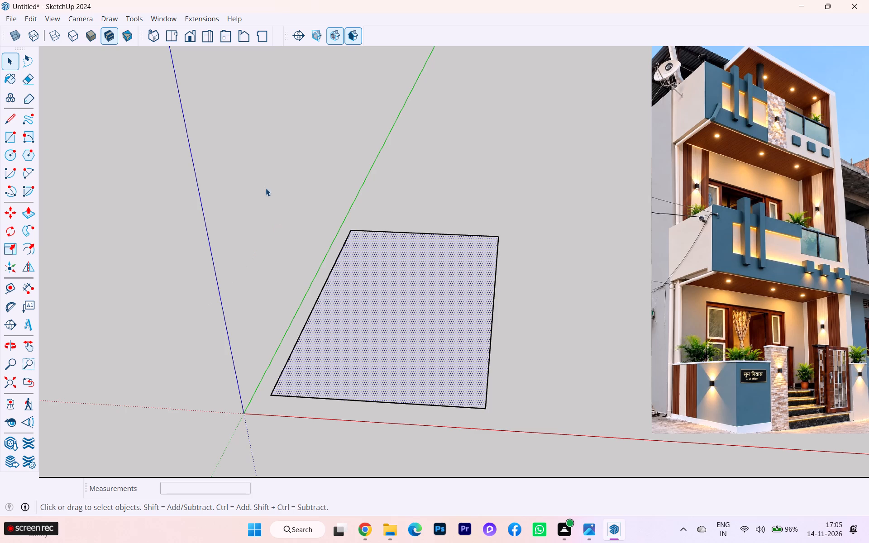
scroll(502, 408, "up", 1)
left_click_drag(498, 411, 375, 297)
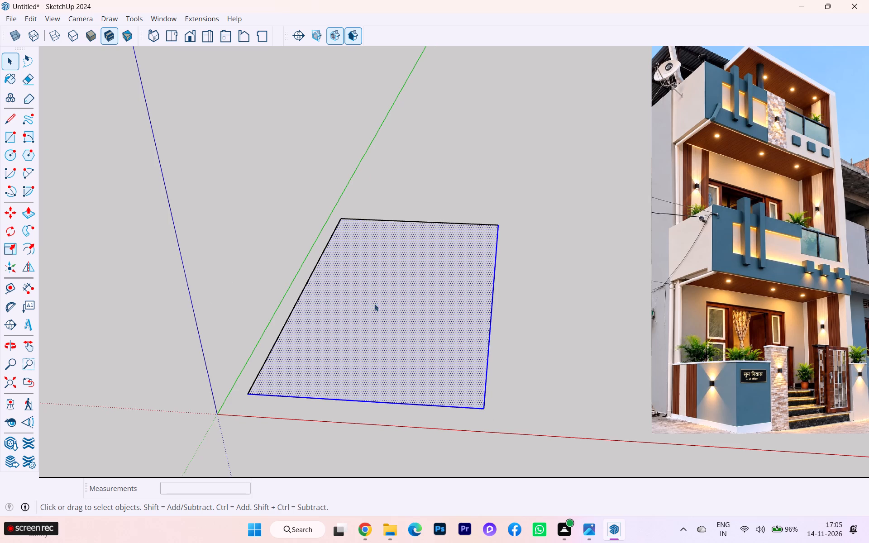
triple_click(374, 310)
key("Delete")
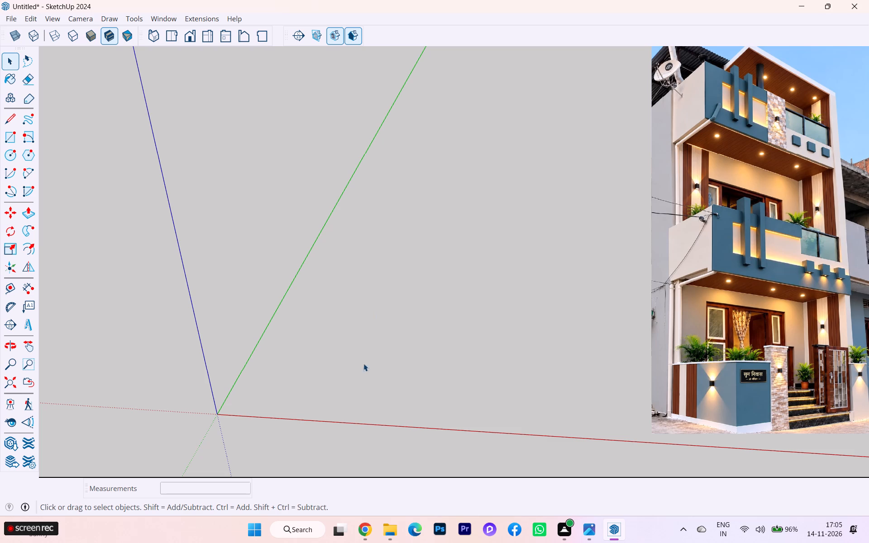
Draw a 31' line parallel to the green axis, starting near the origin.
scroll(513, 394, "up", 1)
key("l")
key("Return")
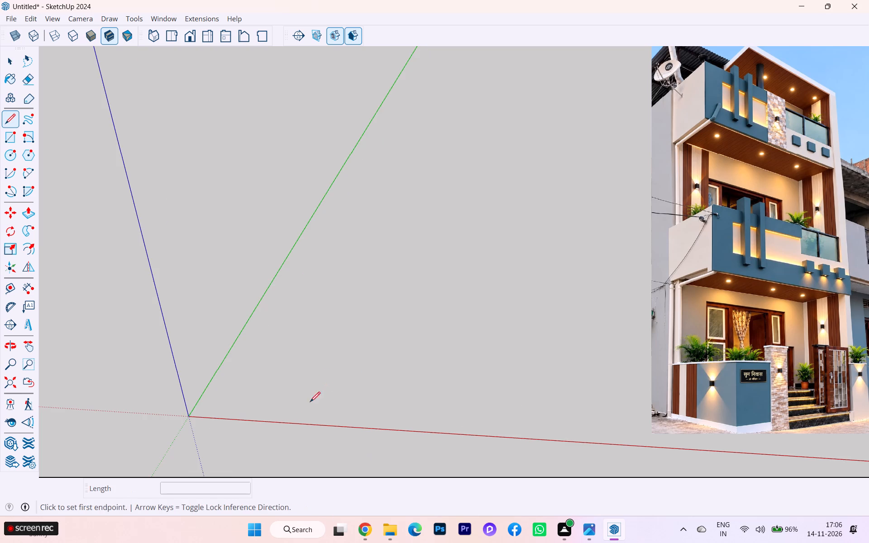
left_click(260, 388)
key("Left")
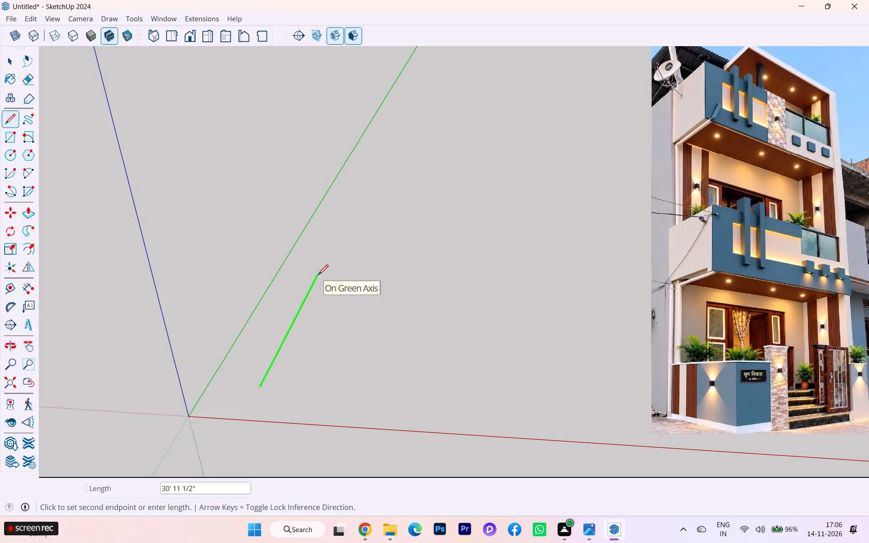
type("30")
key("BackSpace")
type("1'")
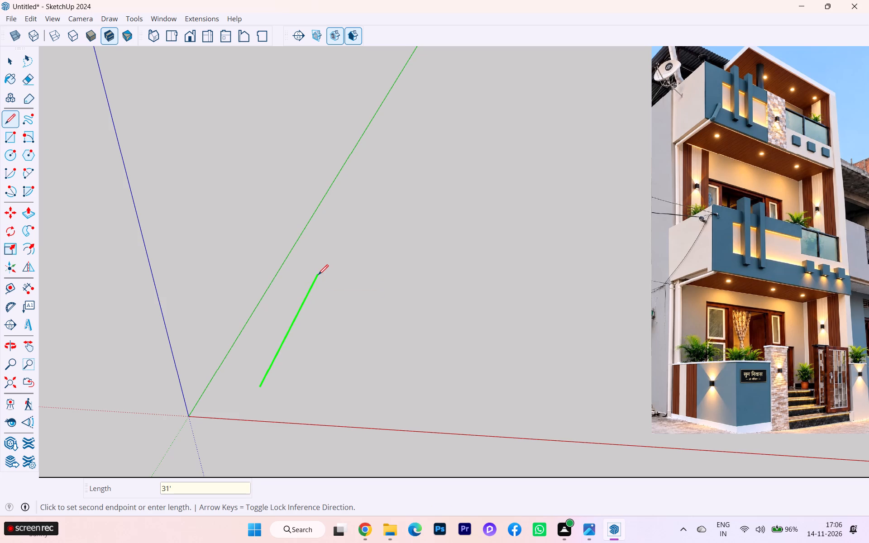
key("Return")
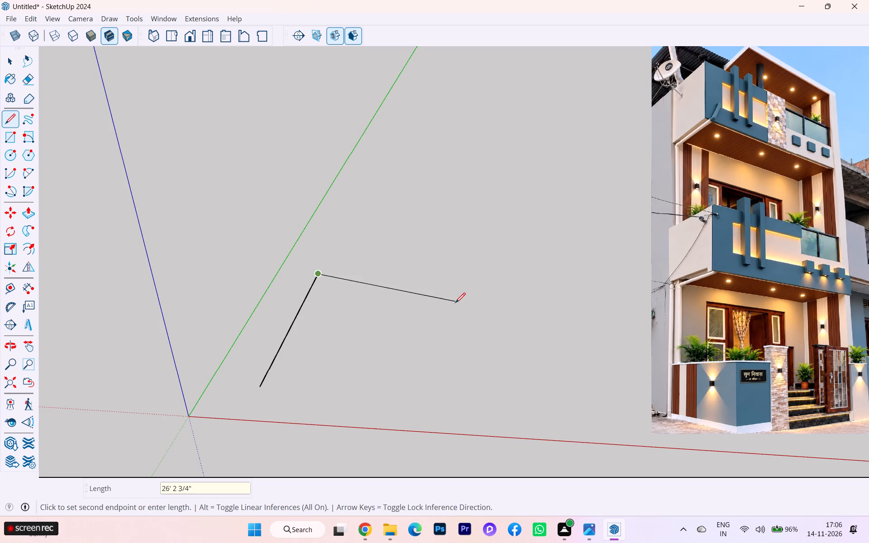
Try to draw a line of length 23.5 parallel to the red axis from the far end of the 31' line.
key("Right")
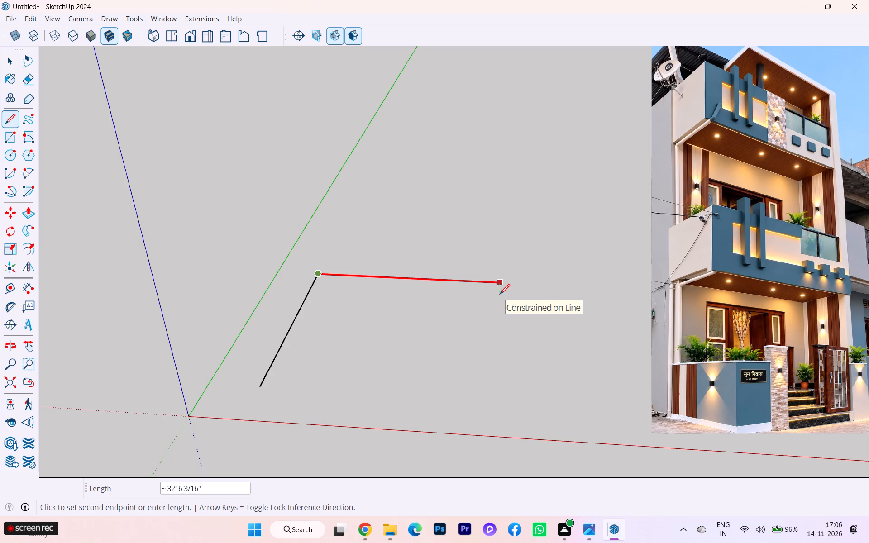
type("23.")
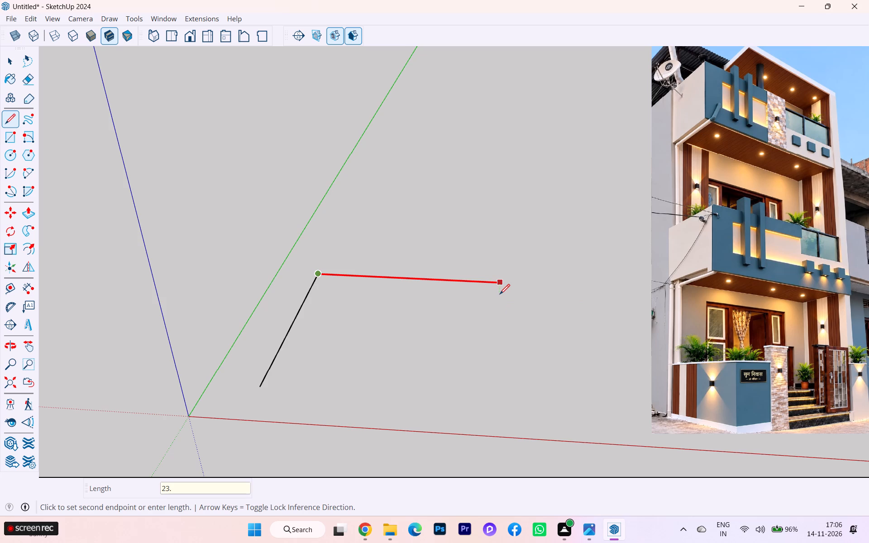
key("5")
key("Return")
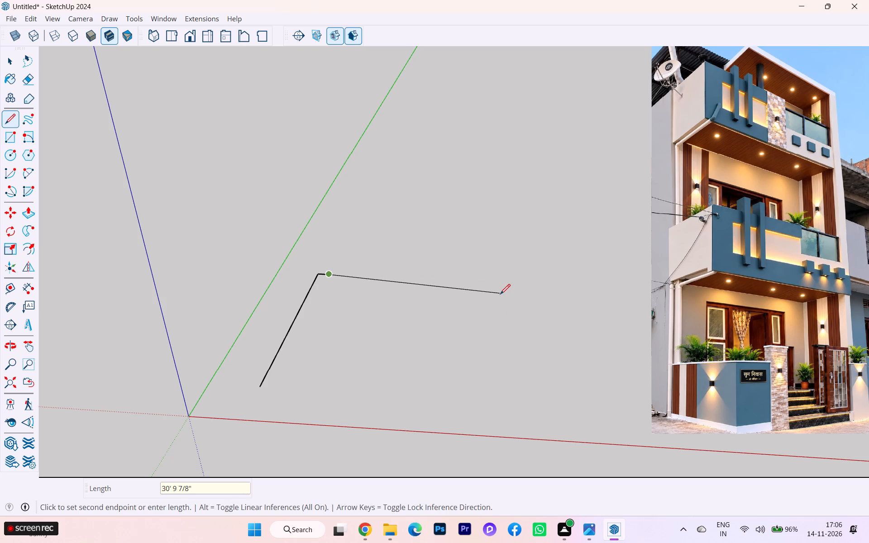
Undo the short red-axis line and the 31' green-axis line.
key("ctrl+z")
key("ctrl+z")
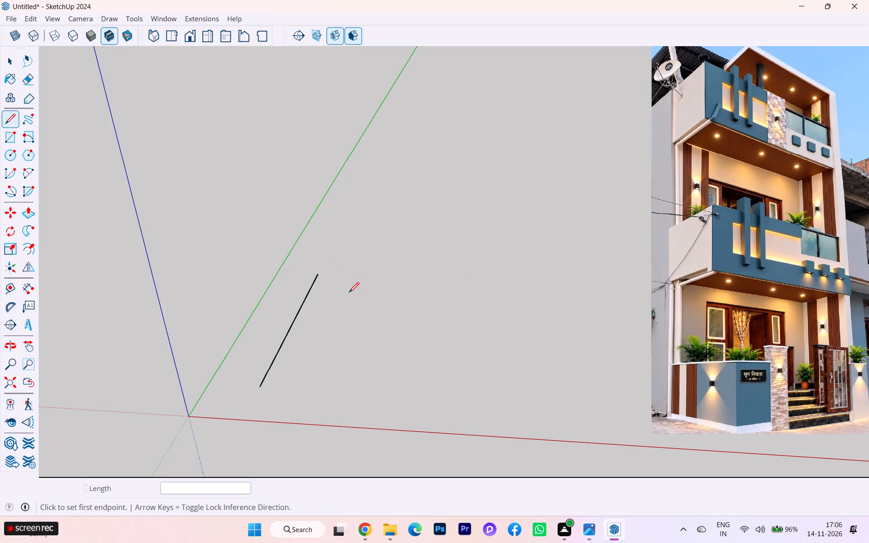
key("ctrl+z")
Draw a 30' line parallel to the green axis, starting near the origin.
left_click(254, 381)
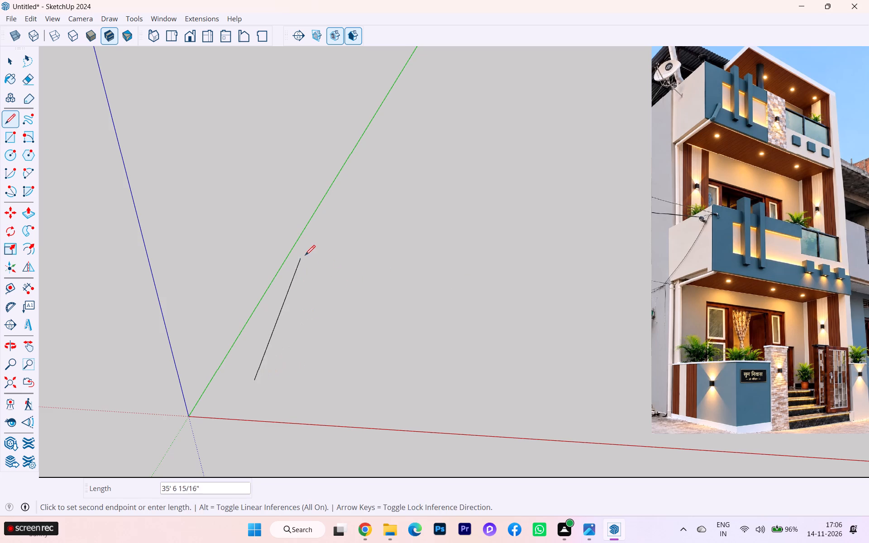
key("Left")
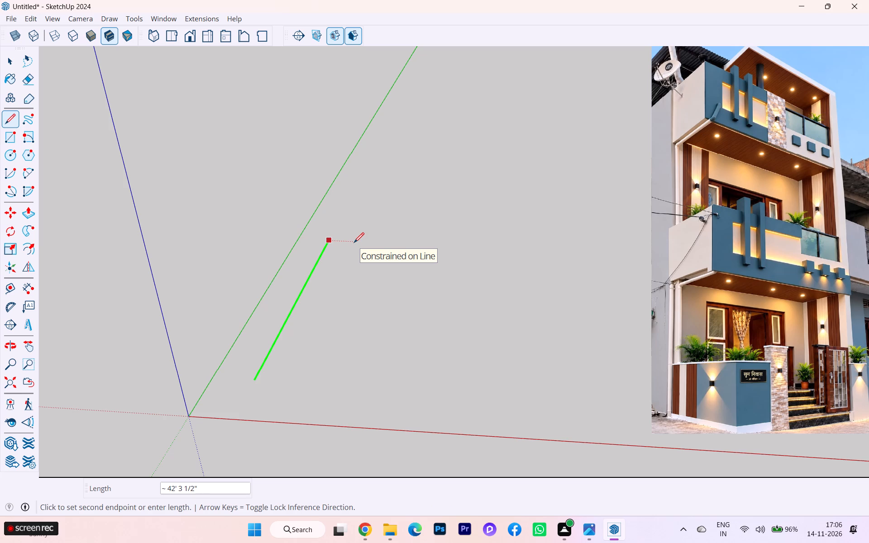
type("30")
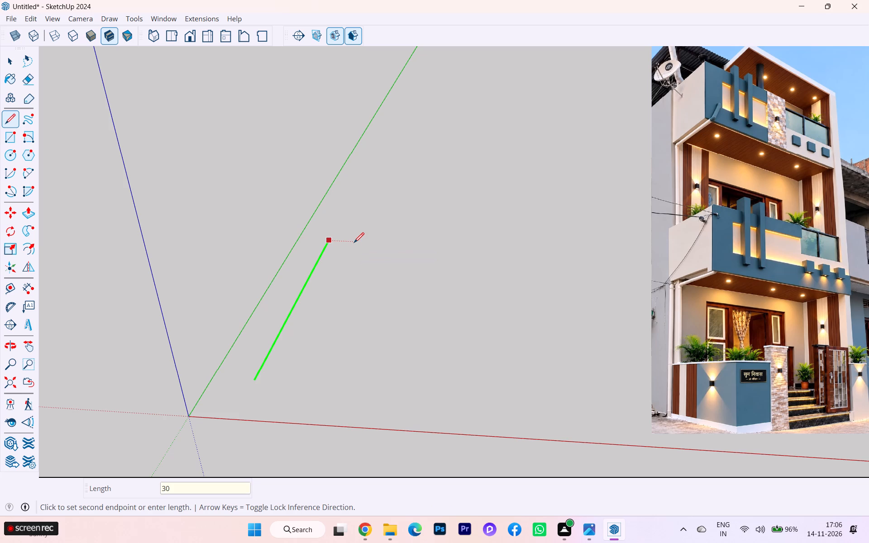
key("apostrophe")
key("Return")
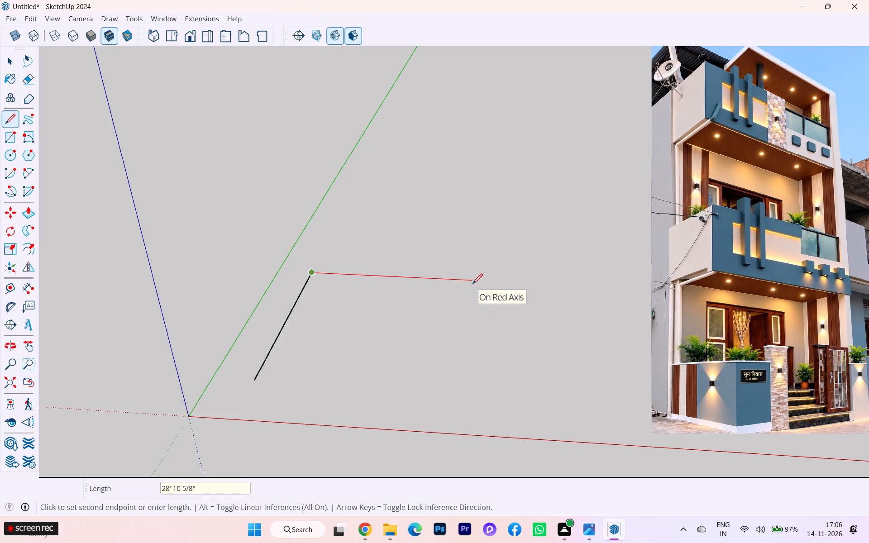
Draw a 23'9" line parallel to the red axis from the far end of the 30' line.
key("Right")
type("23'")
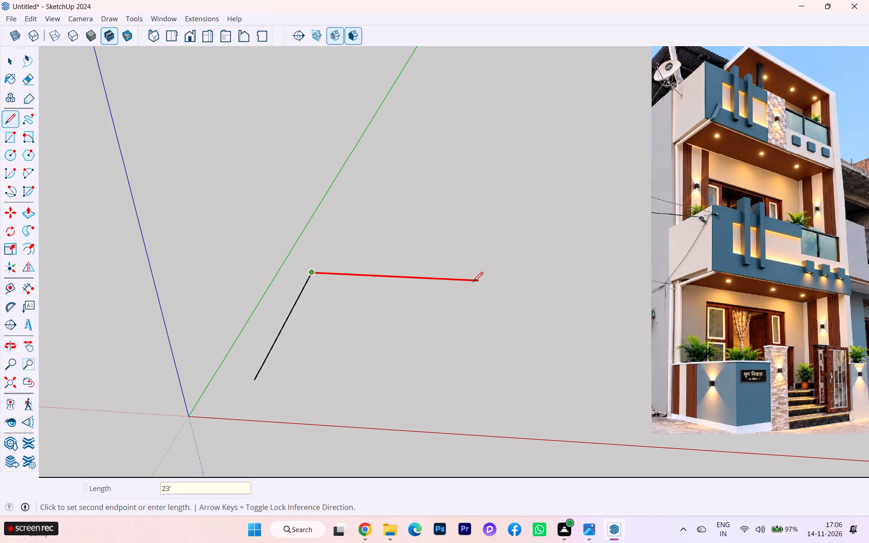
type("9\"")
key("Return")
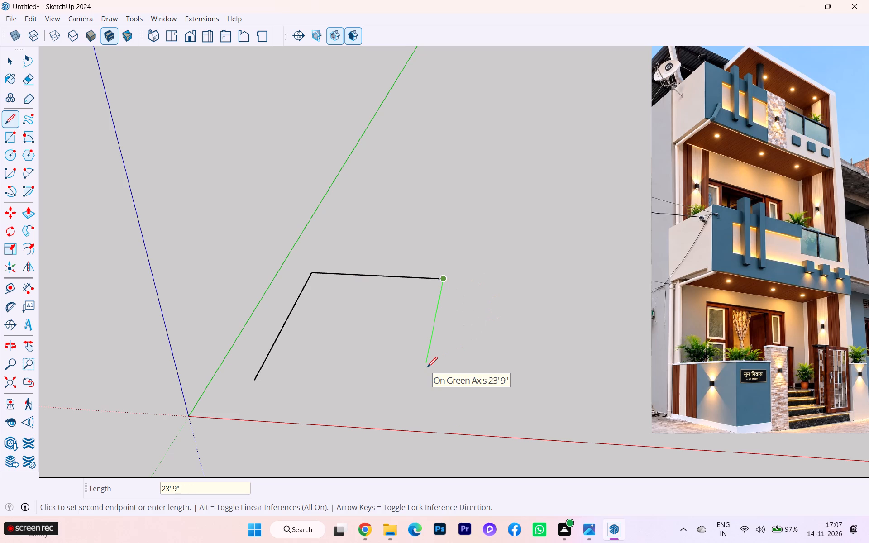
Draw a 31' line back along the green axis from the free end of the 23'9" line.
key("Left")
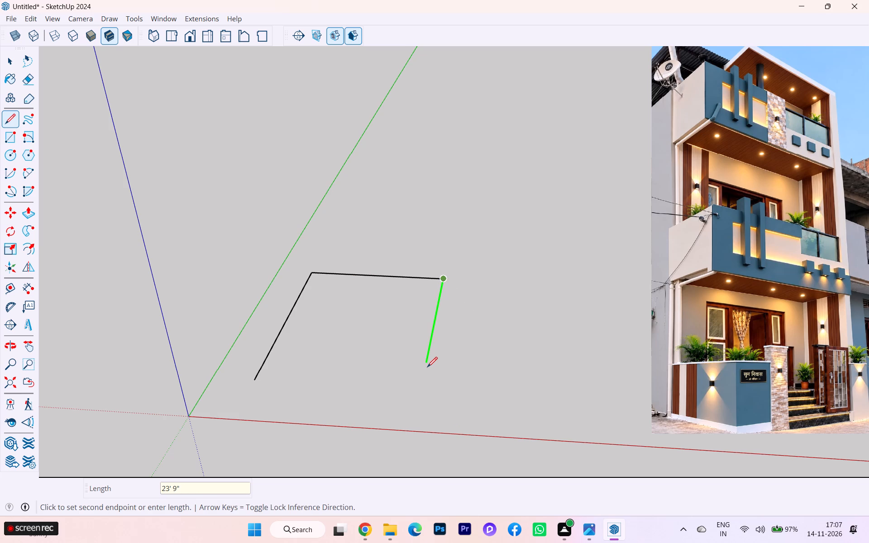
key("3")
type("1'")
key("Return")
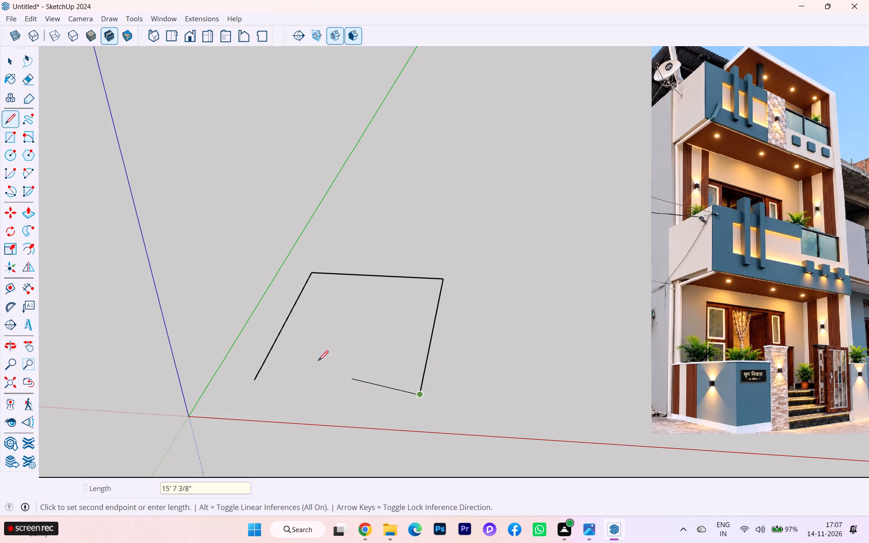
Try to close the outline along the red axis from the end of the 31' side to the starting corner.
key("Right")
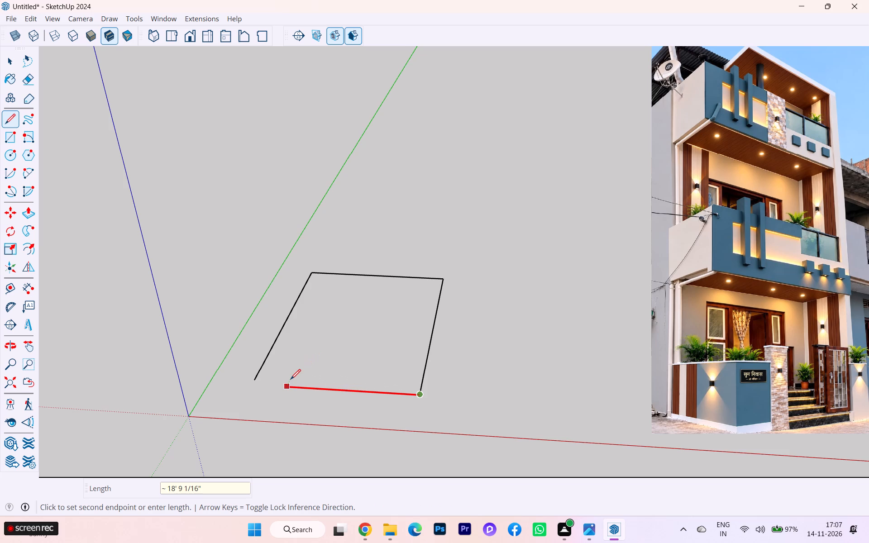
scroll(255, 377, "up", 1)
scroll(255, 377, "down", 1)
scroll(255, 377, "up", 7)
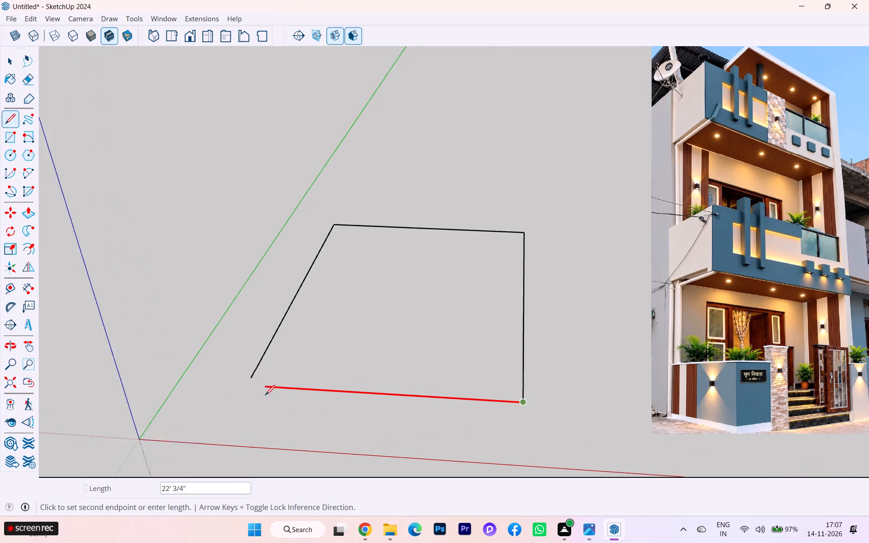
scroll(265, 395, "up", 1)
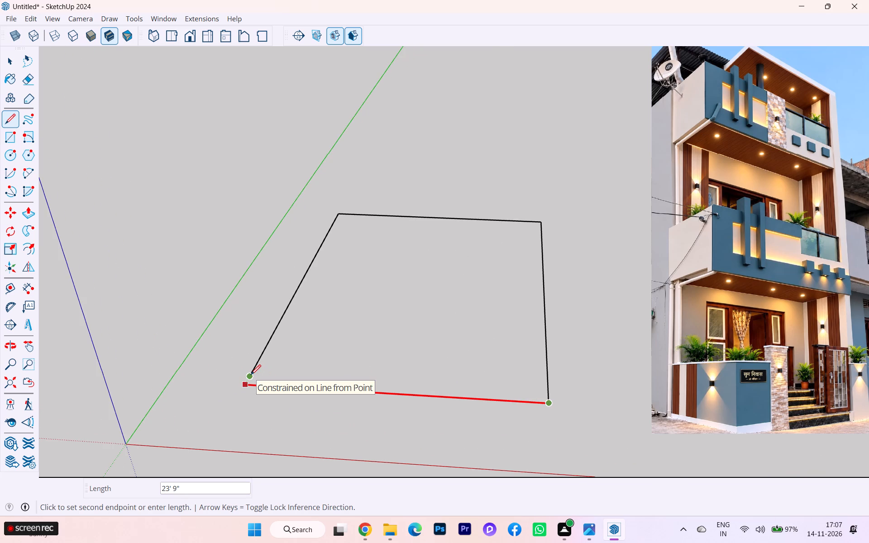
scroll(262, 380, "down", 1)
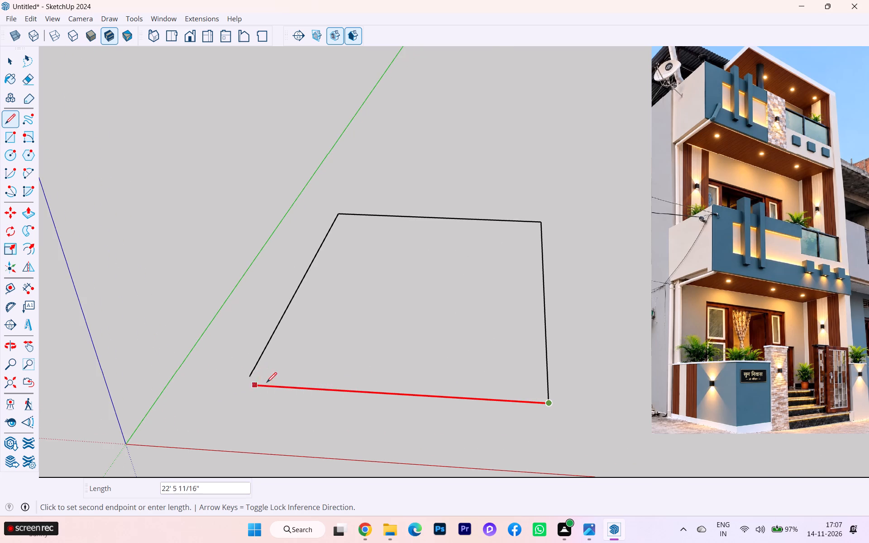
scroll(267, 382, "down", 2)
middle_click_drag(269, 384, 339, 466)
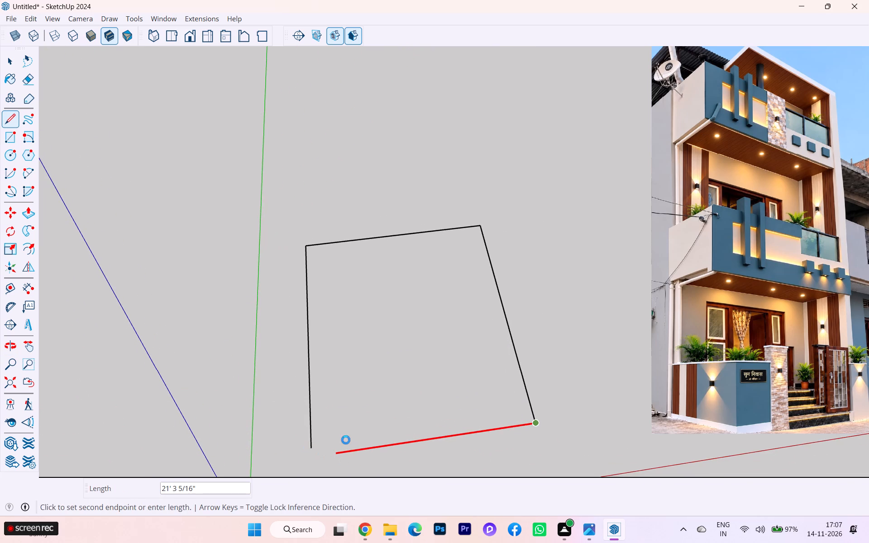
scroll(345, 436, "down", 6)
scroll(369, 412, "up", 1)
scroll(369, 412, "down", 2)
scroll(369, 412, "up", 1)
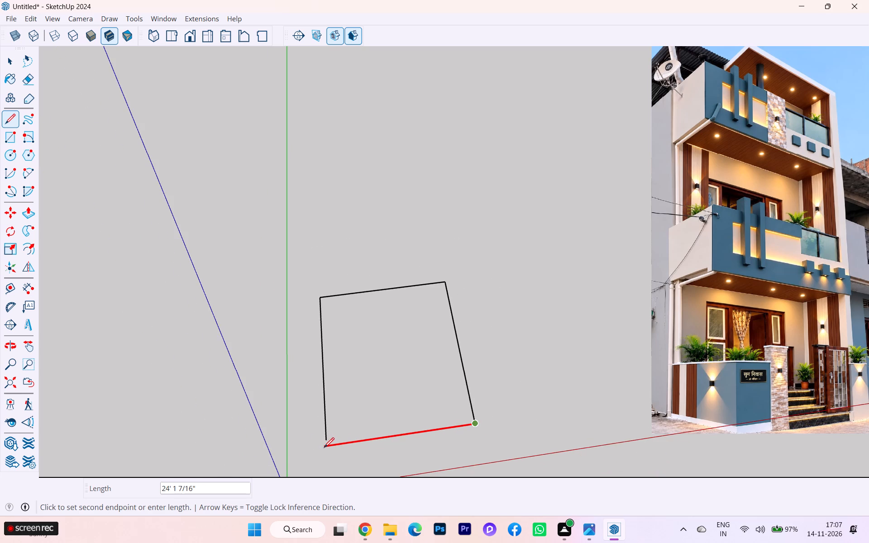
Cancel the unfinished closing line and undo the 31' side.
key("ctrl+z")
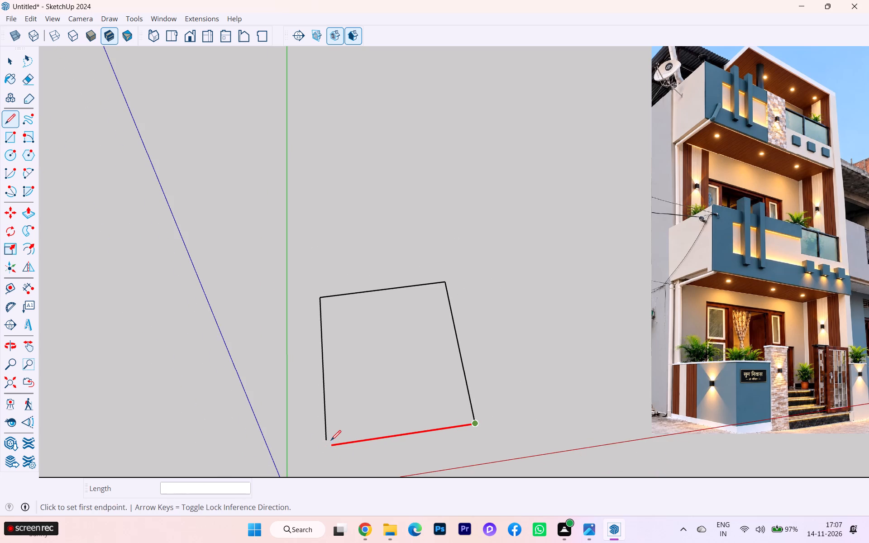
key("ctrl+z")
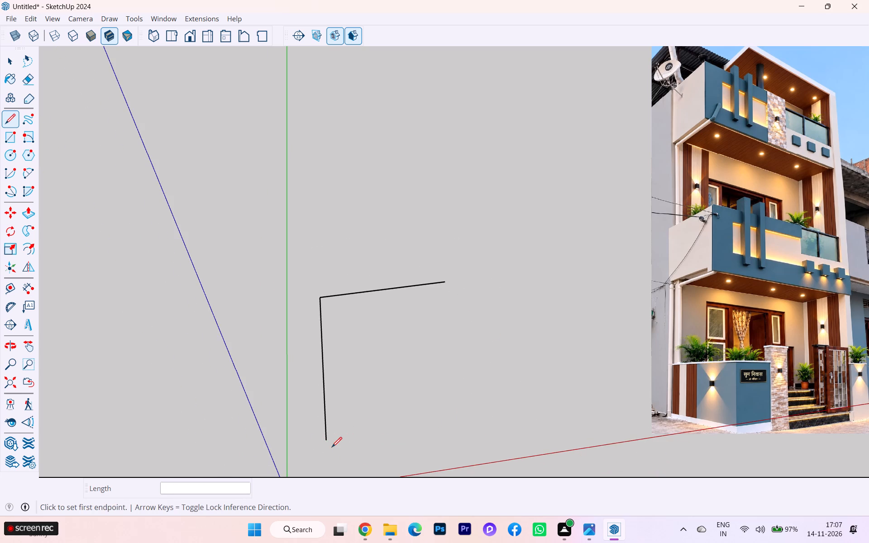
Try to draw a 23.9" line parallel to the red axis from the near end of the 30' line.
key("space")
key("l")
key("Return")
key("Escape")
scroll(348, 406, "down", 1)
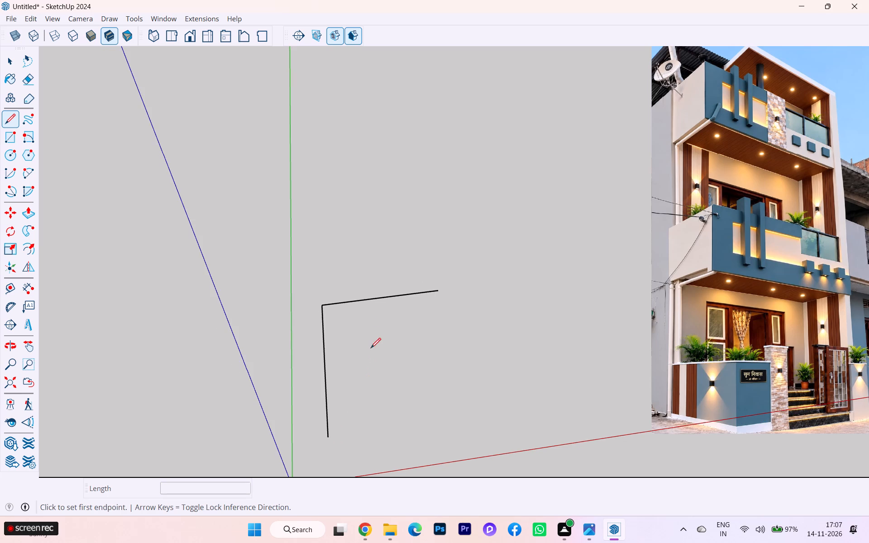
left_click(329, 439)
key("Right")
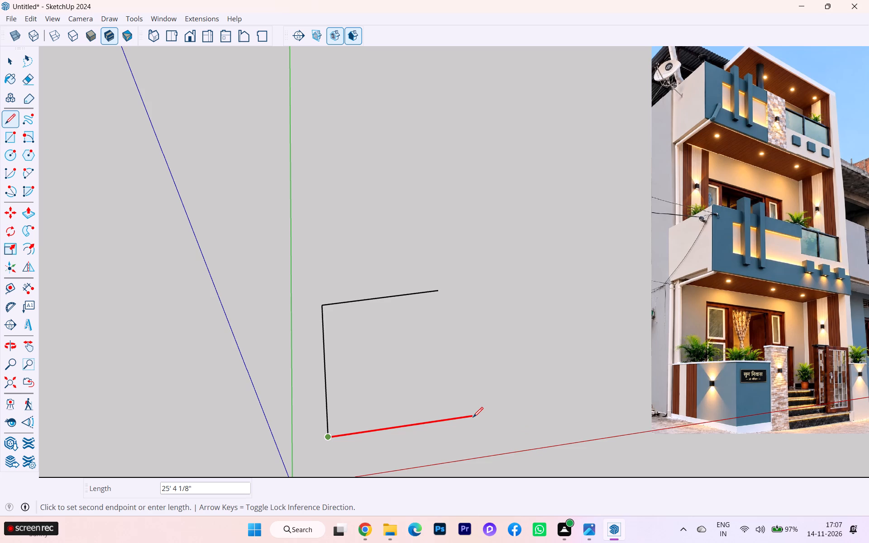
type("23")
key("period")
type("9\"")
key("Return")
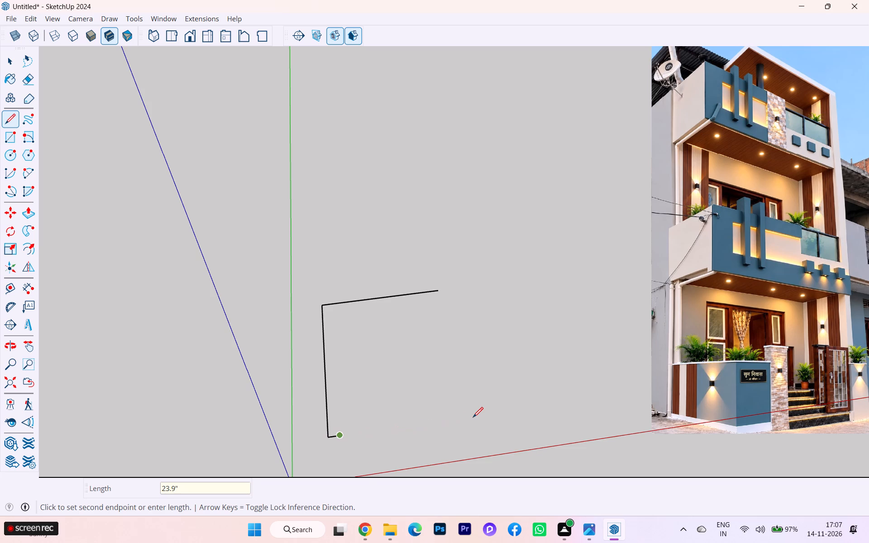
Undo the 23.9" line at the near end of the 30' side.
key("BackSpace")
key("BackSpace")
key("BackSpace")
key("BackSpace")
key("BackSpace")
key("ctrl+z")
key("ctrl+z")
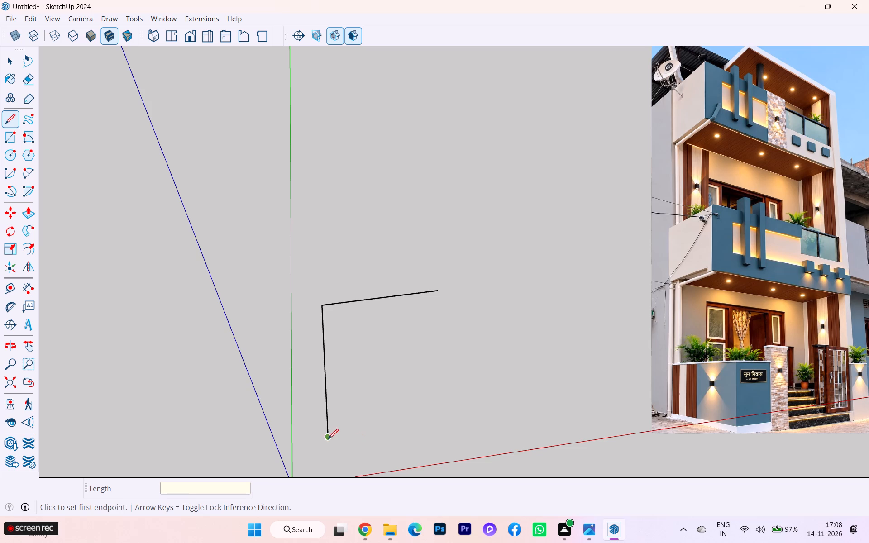
Draw a 23'9" line parallel to the red axis from the near end of the 30' line.
left_click(327, 439)
type("23'9\"")
key("Return")
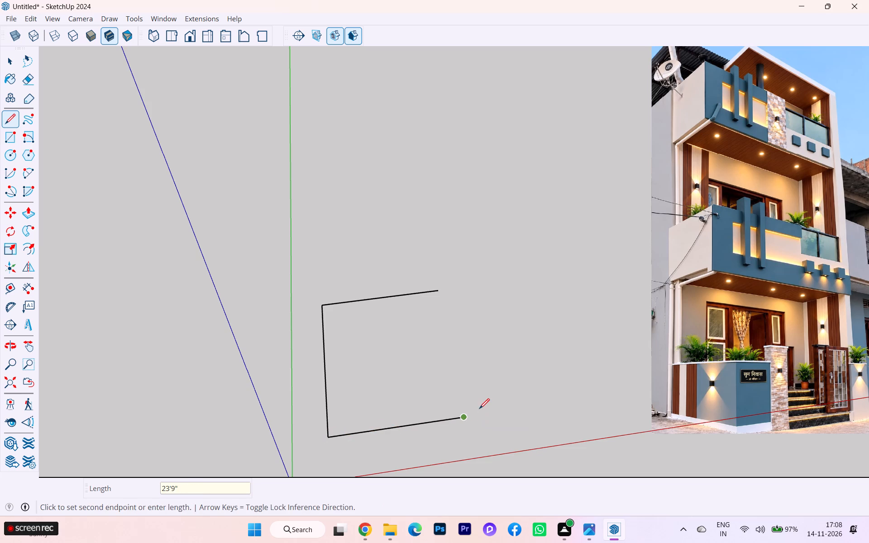
Close the base outline with a 30' line parallel to the green axis, joining the two open ends.
key("Left")
left_click(440, 288)
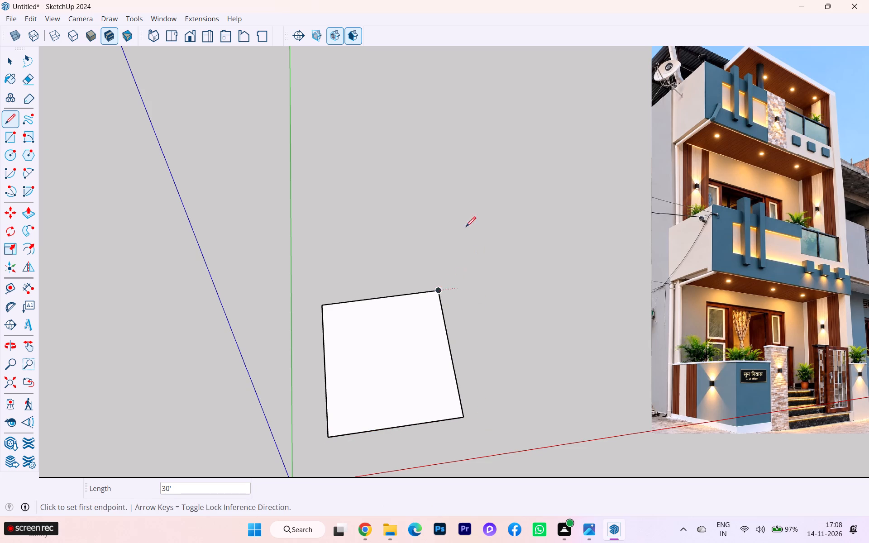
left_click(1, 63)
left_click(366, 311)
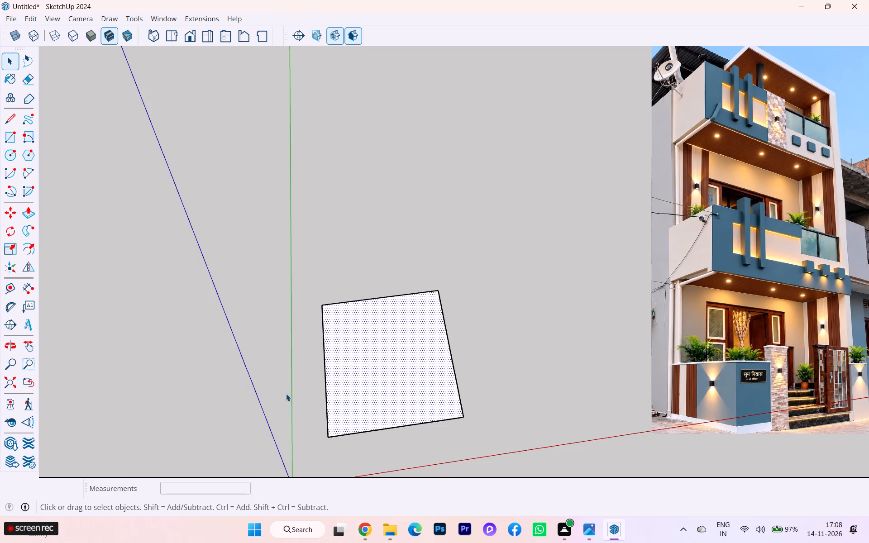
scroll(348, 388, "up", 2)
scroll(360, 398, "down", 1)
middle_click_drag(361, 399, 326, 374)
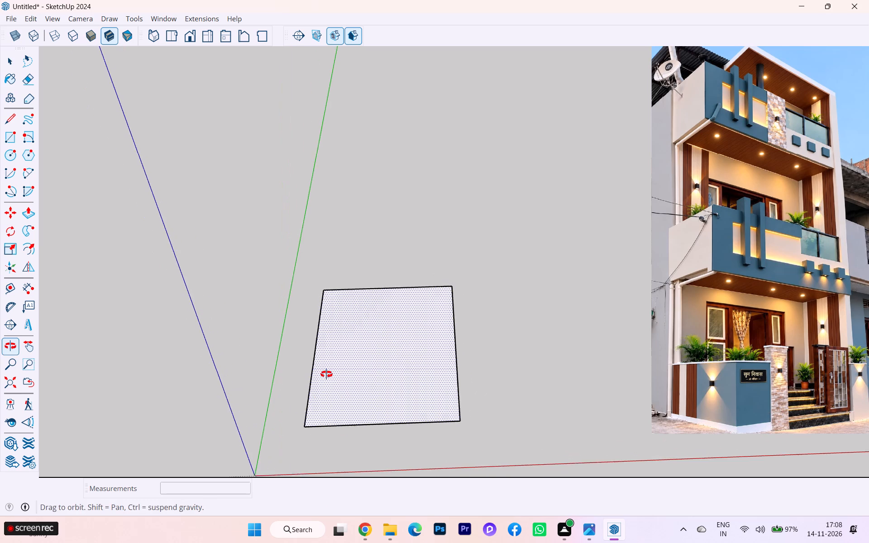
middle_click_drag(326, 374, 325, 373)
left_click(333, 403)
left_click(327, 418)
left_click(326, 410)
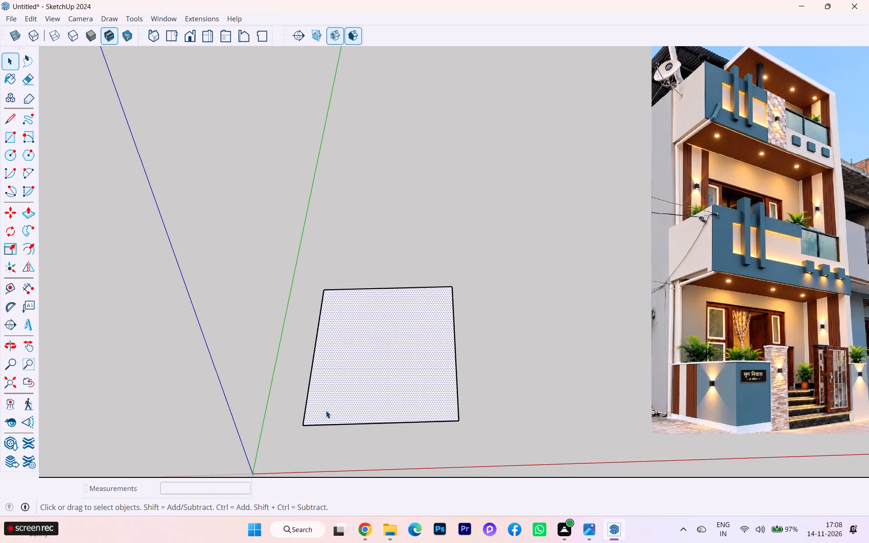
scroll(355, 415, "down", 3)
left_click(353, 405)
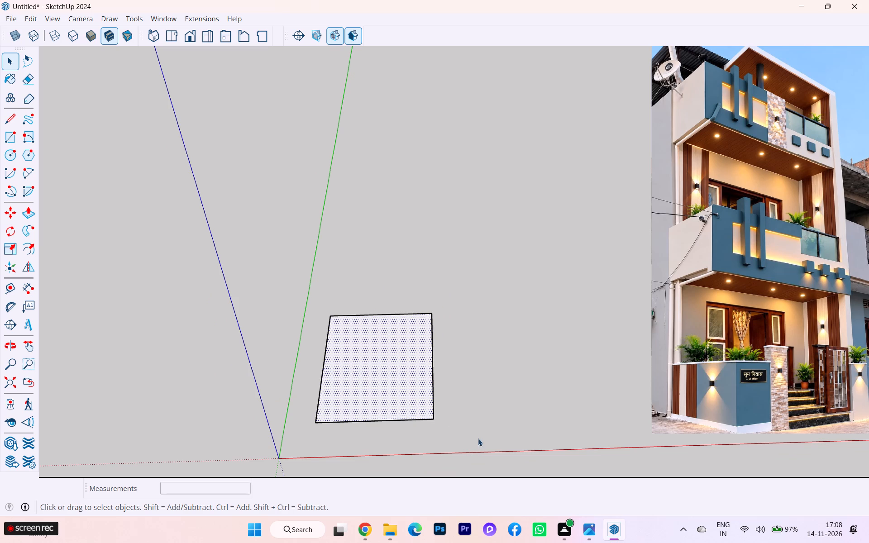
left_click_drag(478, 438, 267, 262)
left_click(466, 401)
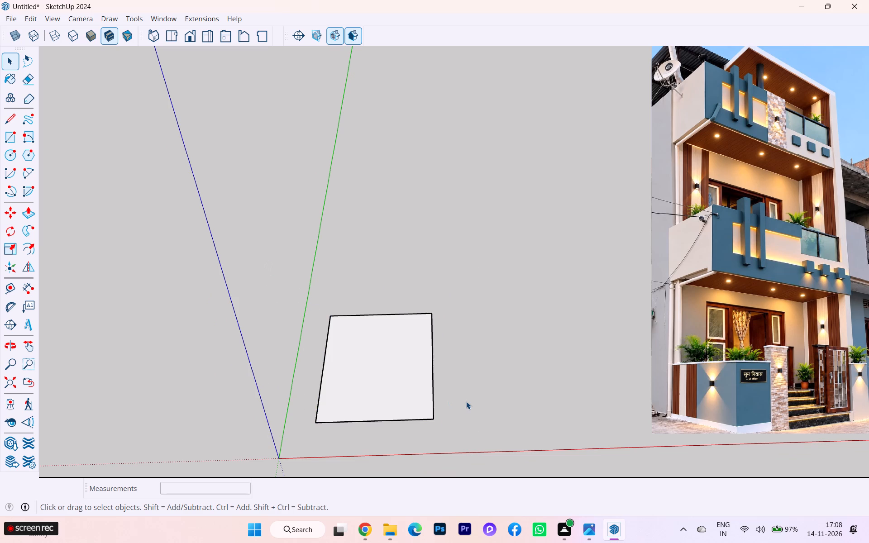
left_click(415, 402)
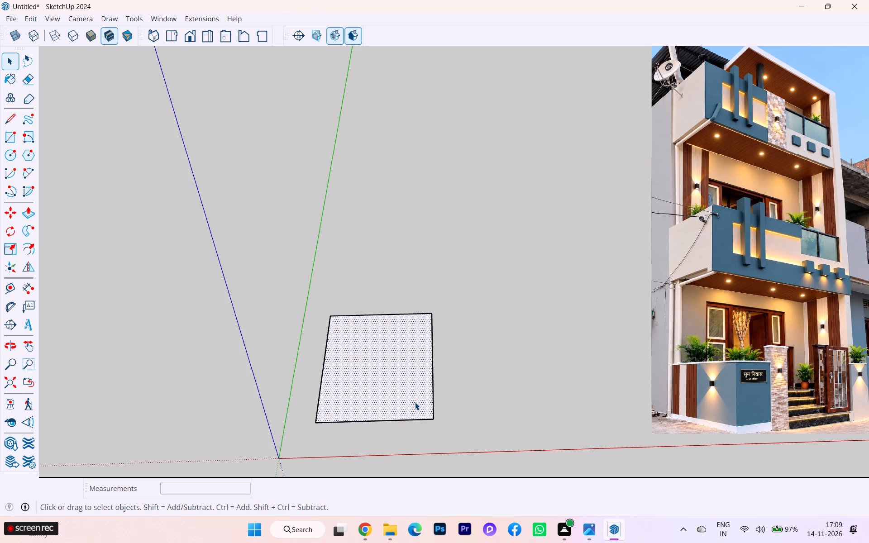
Check the lengths of the outline's near edge and the adjoining side away from the origin with the Dimension tool, without placing dimensions.
scroll(415, 401, "up", 2)
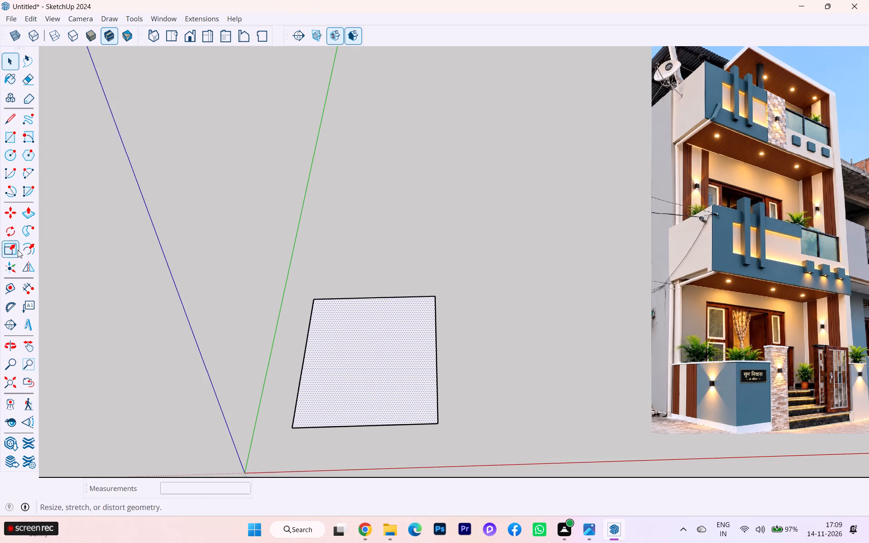
left_click(32, 287)
left_click(296, 426)
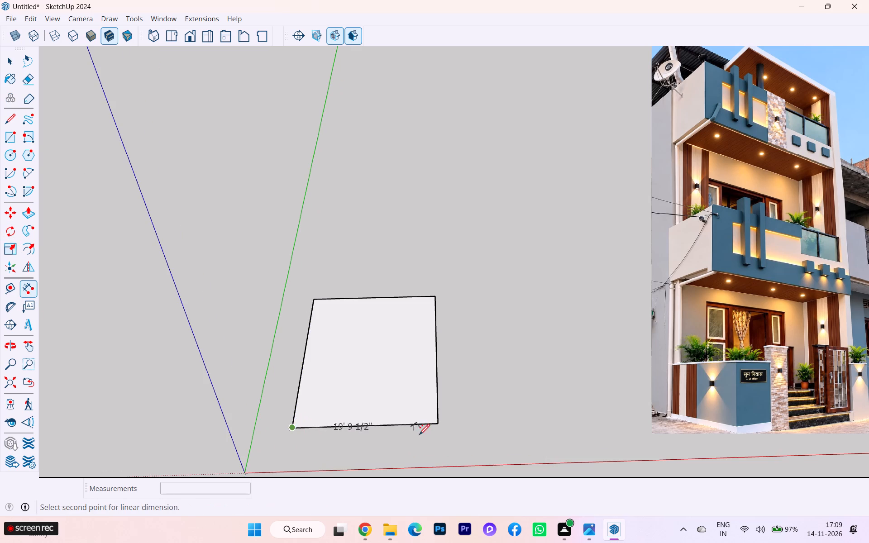
left_click(435, 426)
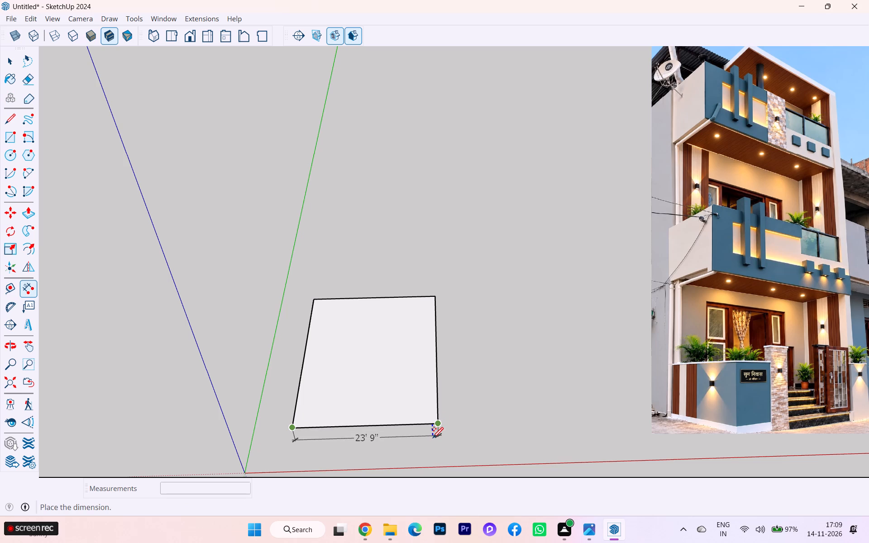
key("space")
key("space")
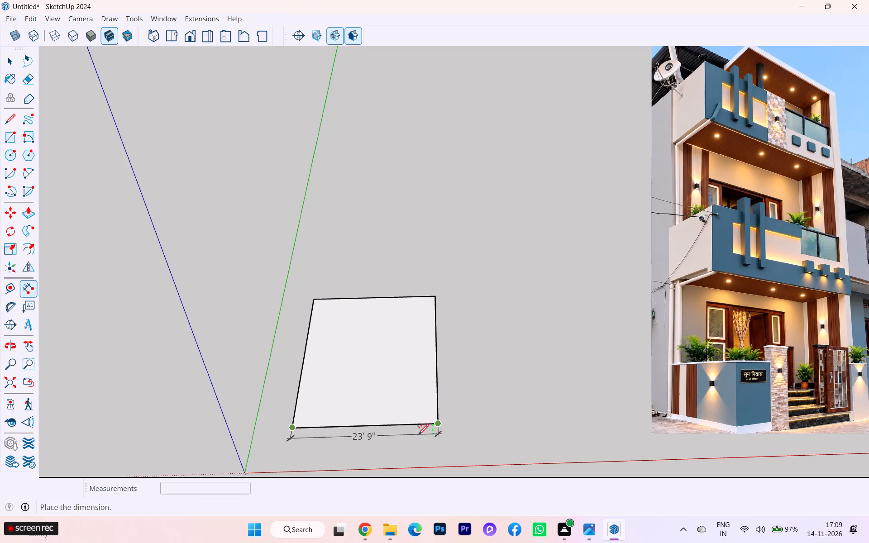
key("Escape")
key("space")
left_click(439, 424)
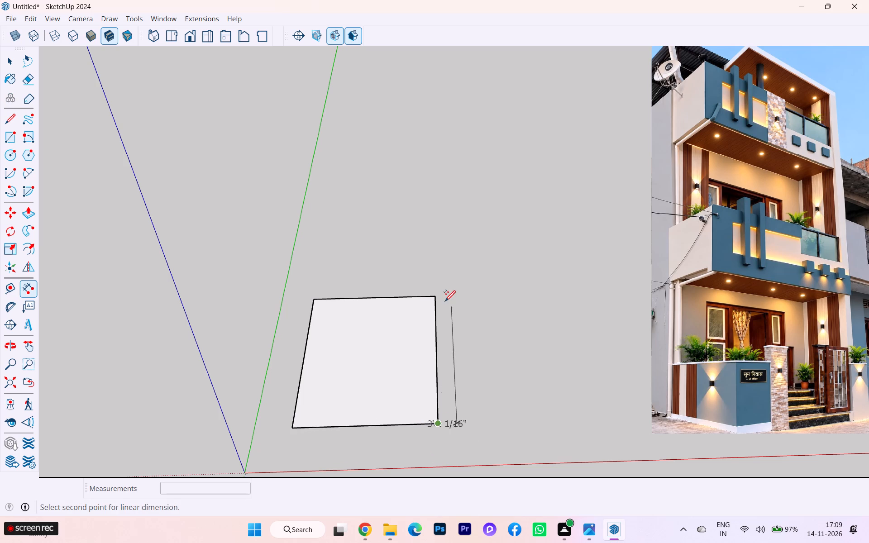
left_click(437, 295)
key("Escape")
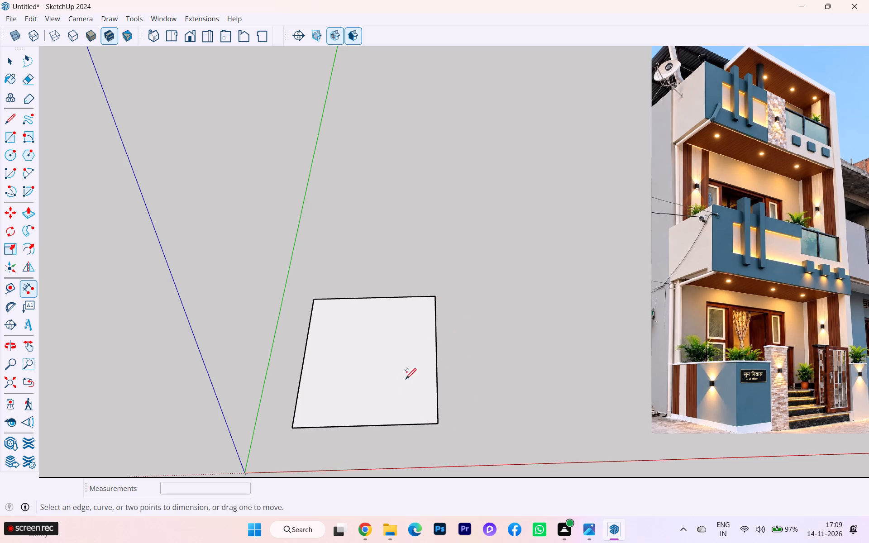
Offset the base outline inward by 9" to form the wall thickness.
scroll(329, 378, "up", 2)
scroll(308, 413, "up", 2)
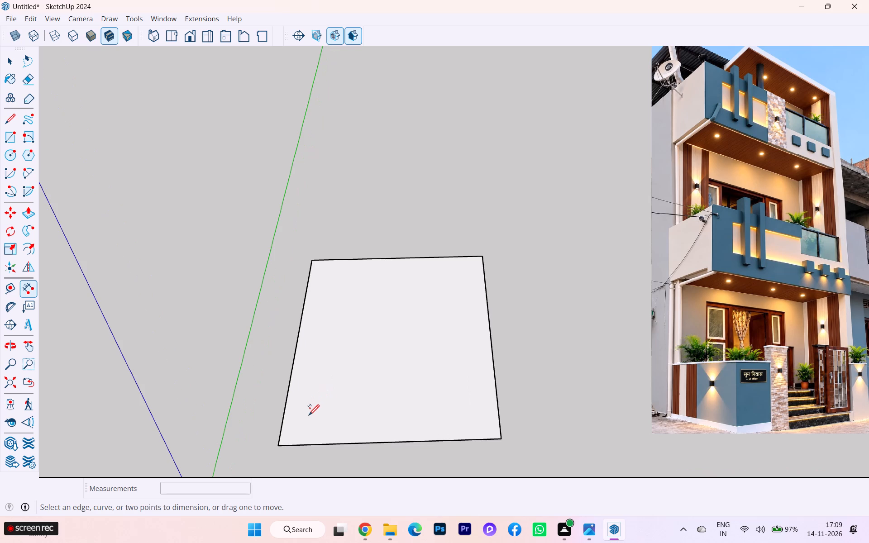
key("f")
left_click(294, 410)
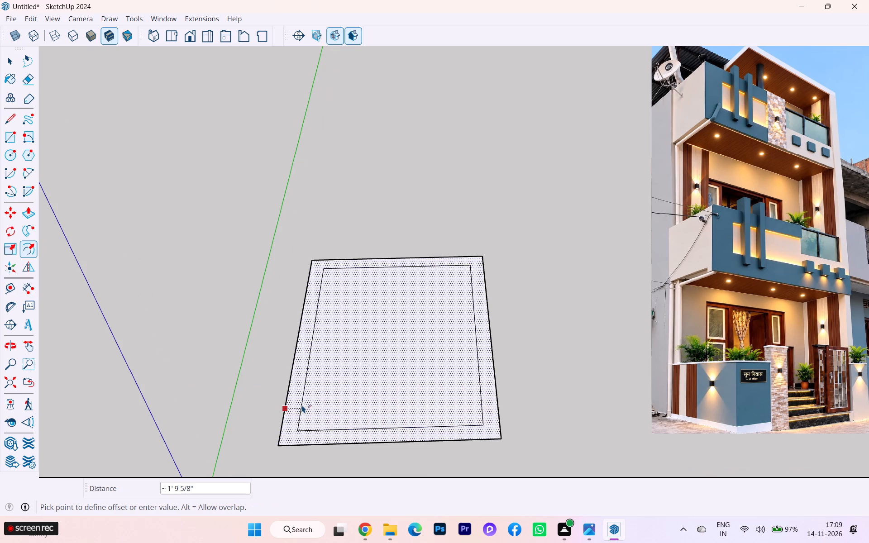
key("9")
key("Return")
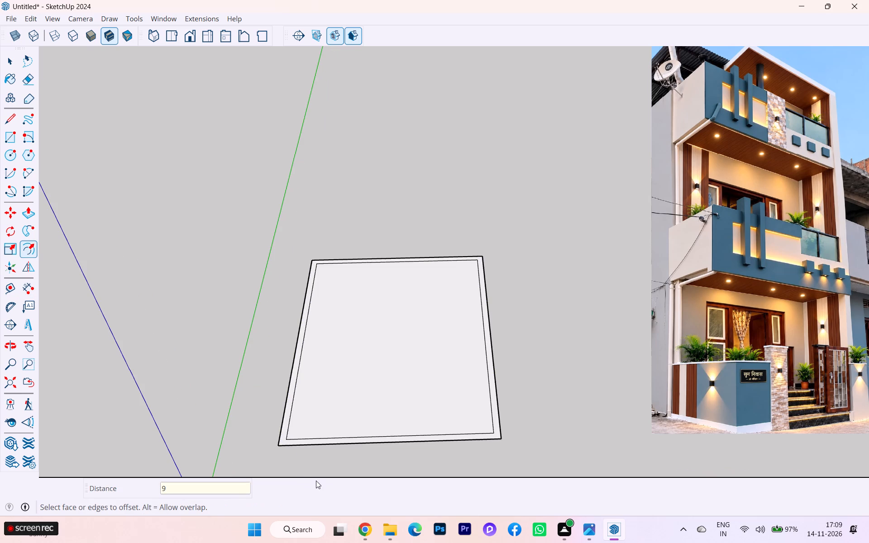
scroll(292, 448, "down", 2)
scroll(292, 448, "up", 1)
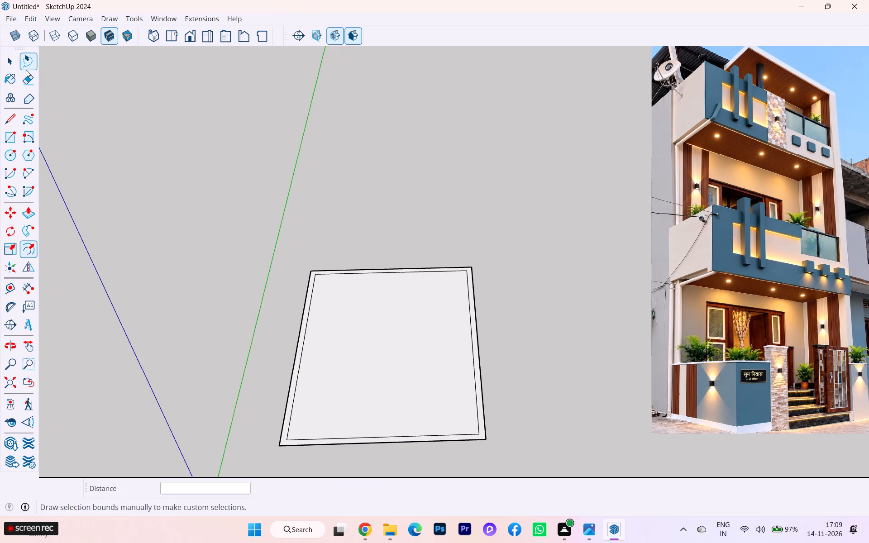
Draw a 9" line across the near wall strip from the inner corner closest to the origin, parallel to the green axis.
left_click(13, 62)
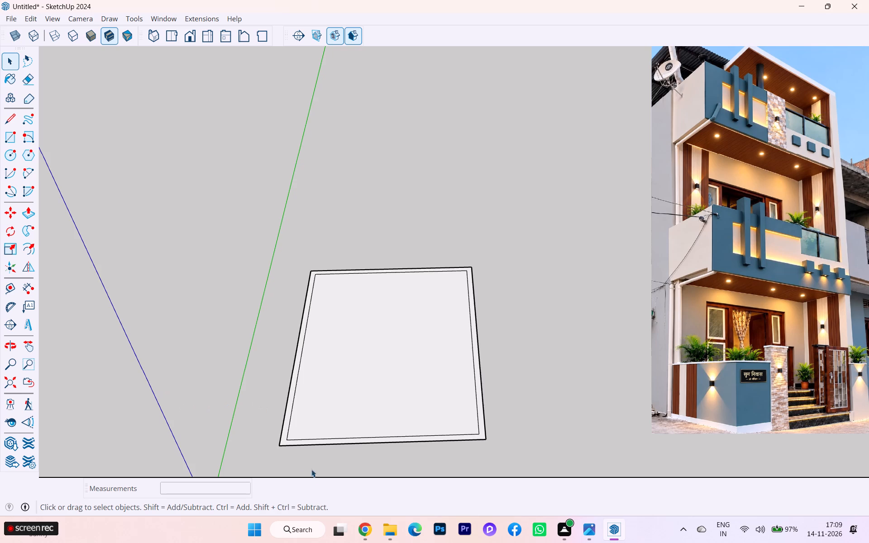
scroll(290, 447, "up", 3)
left_click(8, 124)
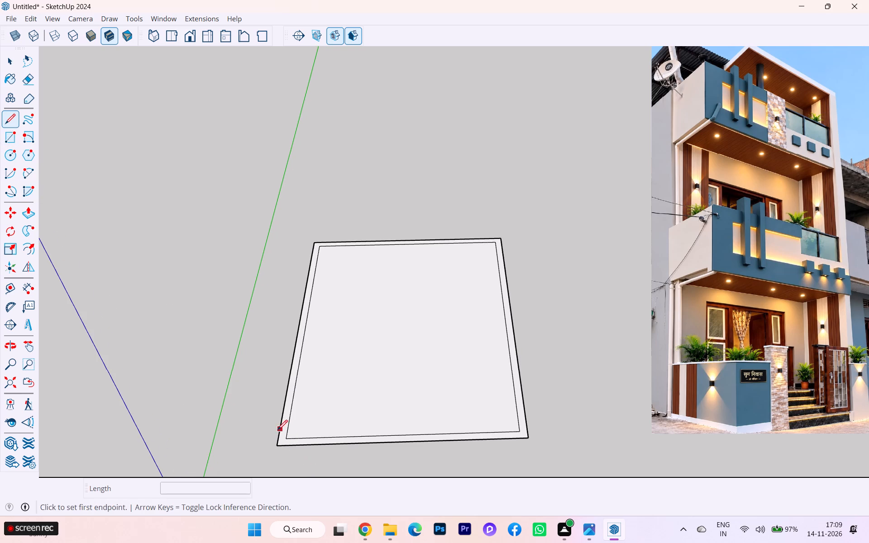
left_click(286, 440)
left_click(288, 449)
key("space")
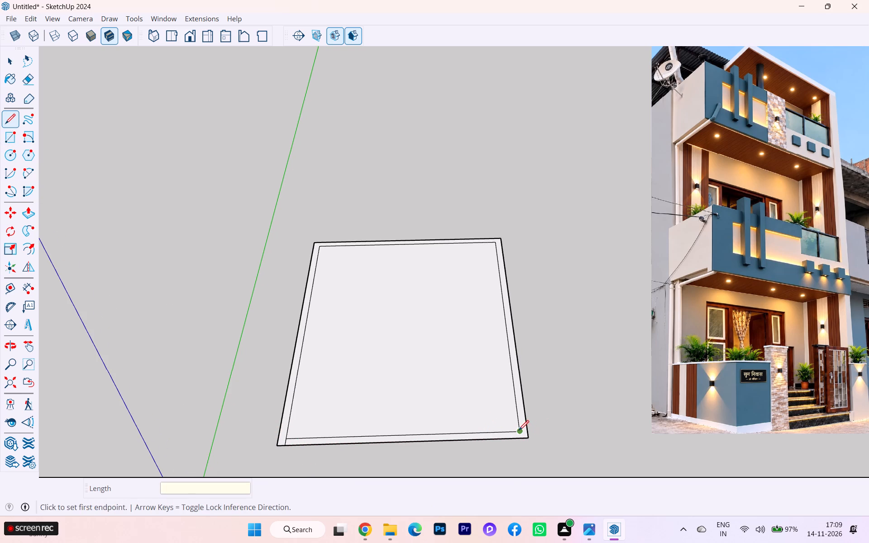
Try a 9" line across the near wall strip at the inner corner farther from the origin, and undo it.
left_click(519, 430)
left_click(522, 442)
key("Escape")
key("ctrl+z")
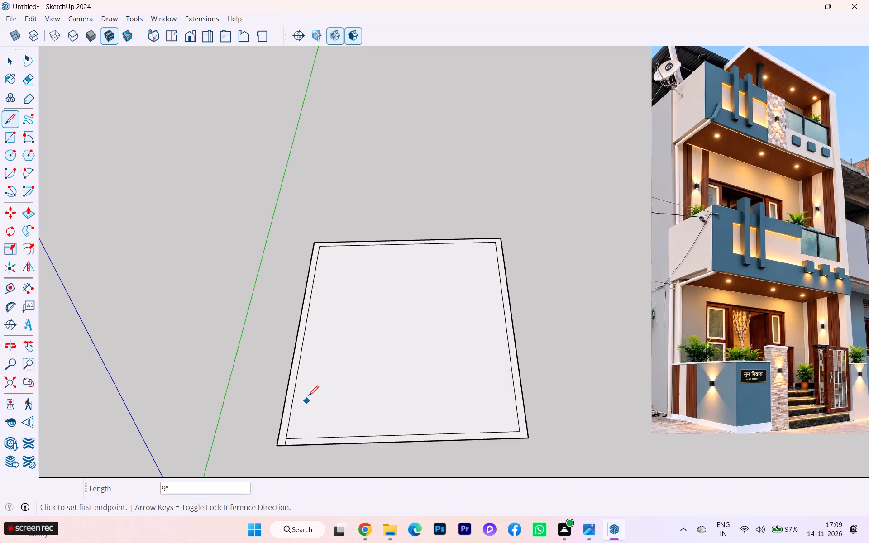
Draw a 9" line from the near inner corner farther from the origin straight to the outer edge.
scroll(305, 390, "up", 2)
scroll(304, 402, "down", 4)
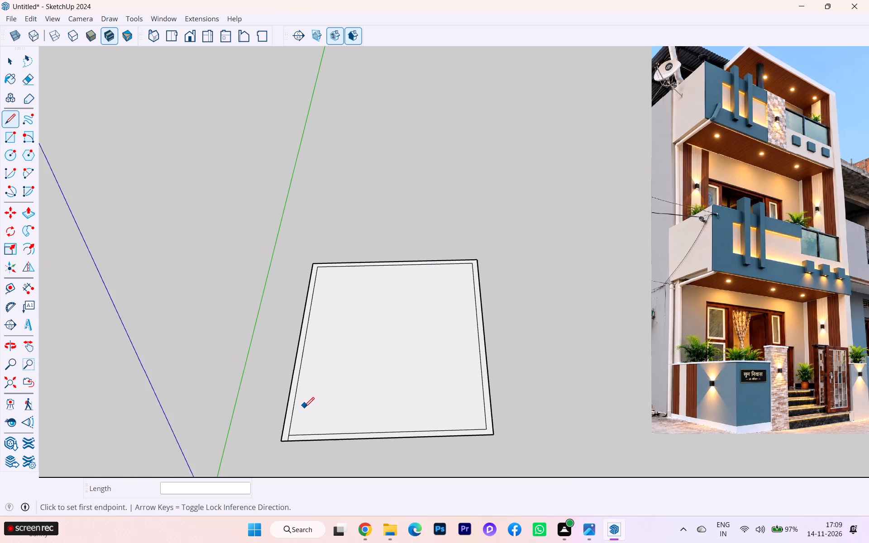
scroll(318, 412, "down", 1)
middle_click_drag(318, 412, 318, 442)
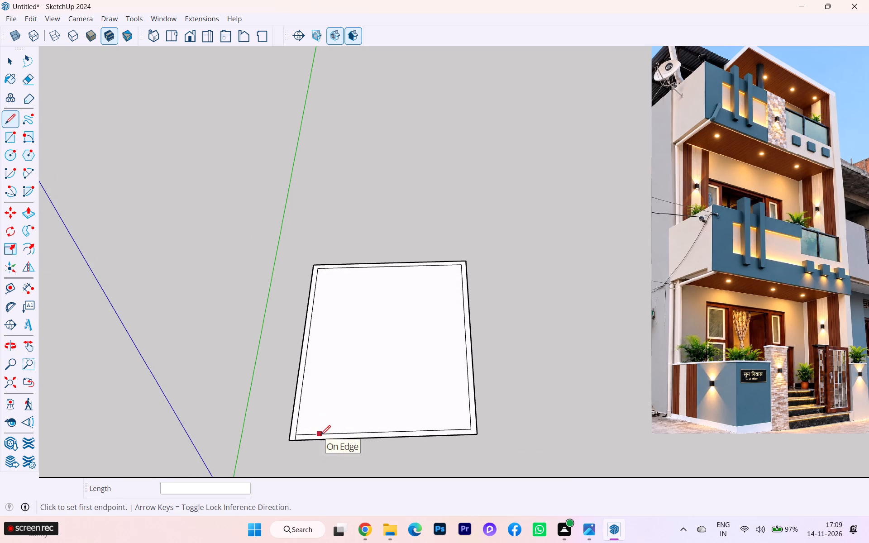
scroll(324, 441, "up", 4)
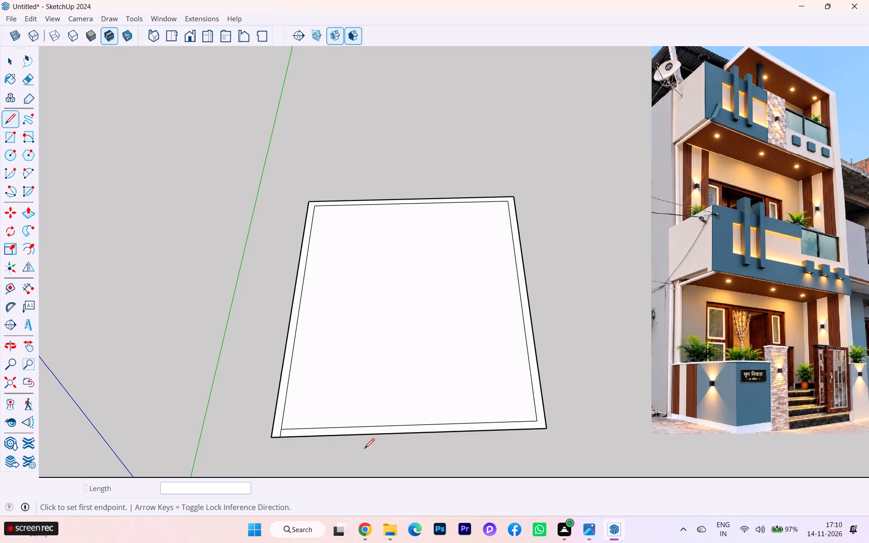
scroll(364, 448, "up", 2)
scroll(364, 448, "down", 2)
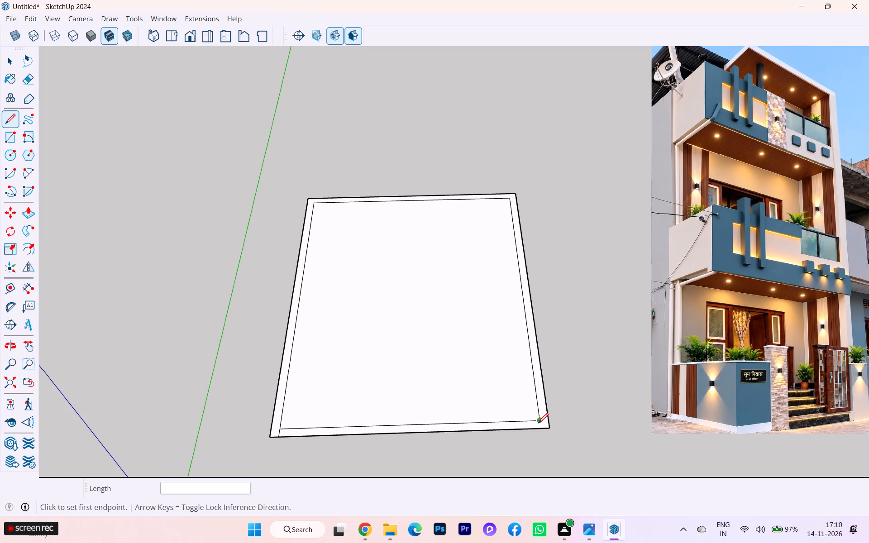
left_click(538, 423)
left_click(541, 433)
key("Return")
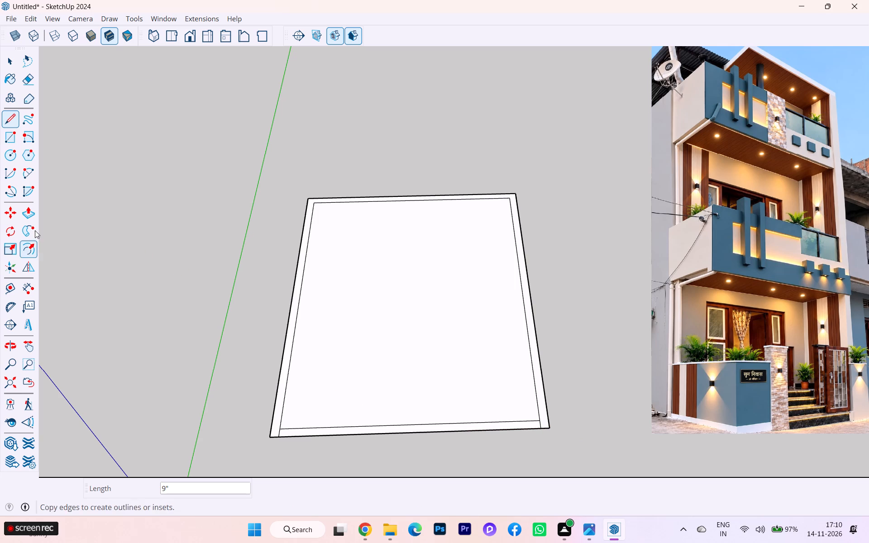
Erase the near wall's inner and outer edges between the two 9" lines, leaving a U-shaped wall outline open at the front.
left_click(30, 82)
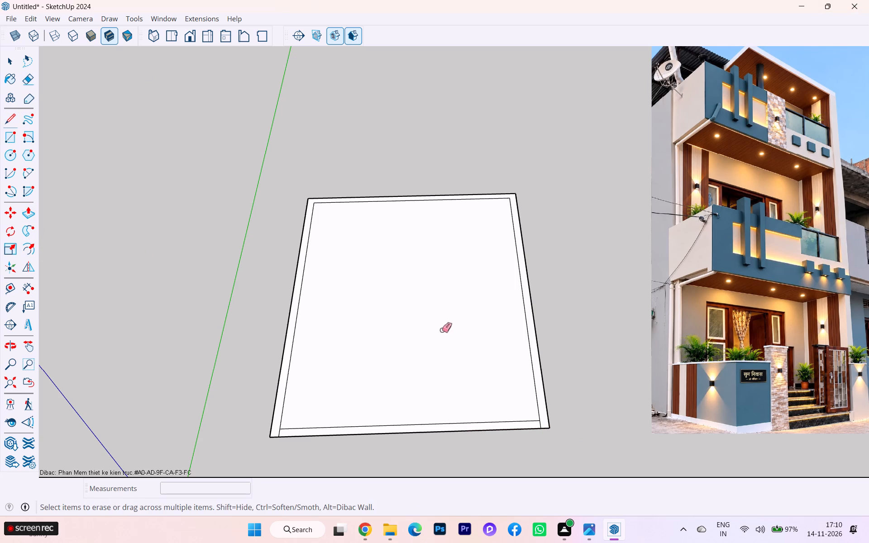
left_click_drag(430, 362, 440, 452)
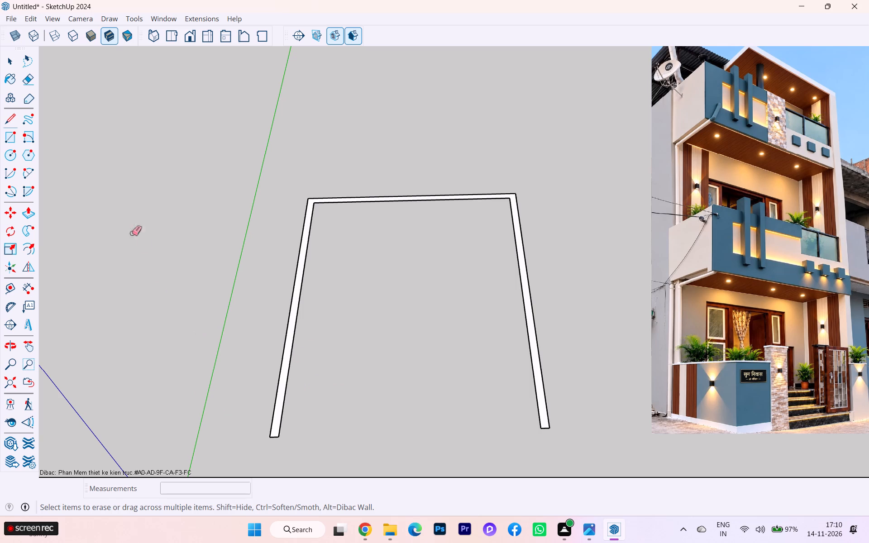
Place a guide line 7'6" inward from the back wall's inner edge, toward the open front.
key("t")
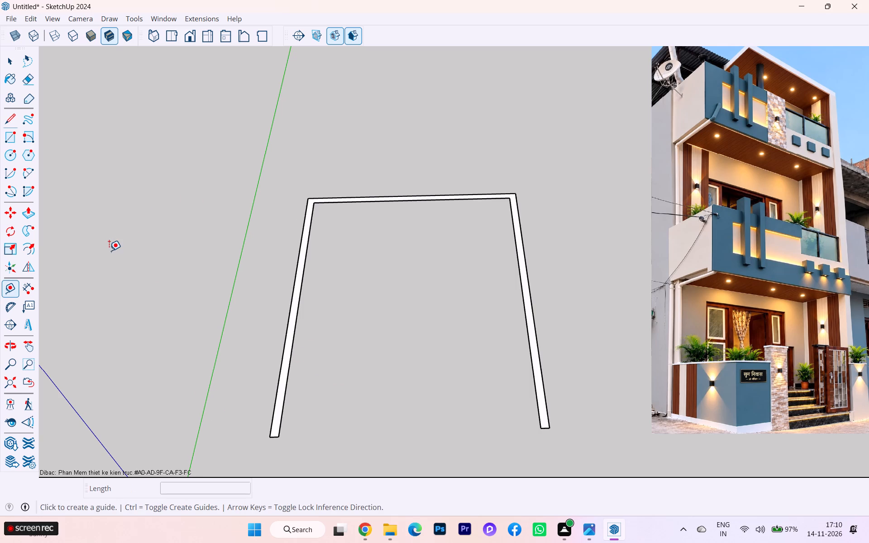
key("Return")
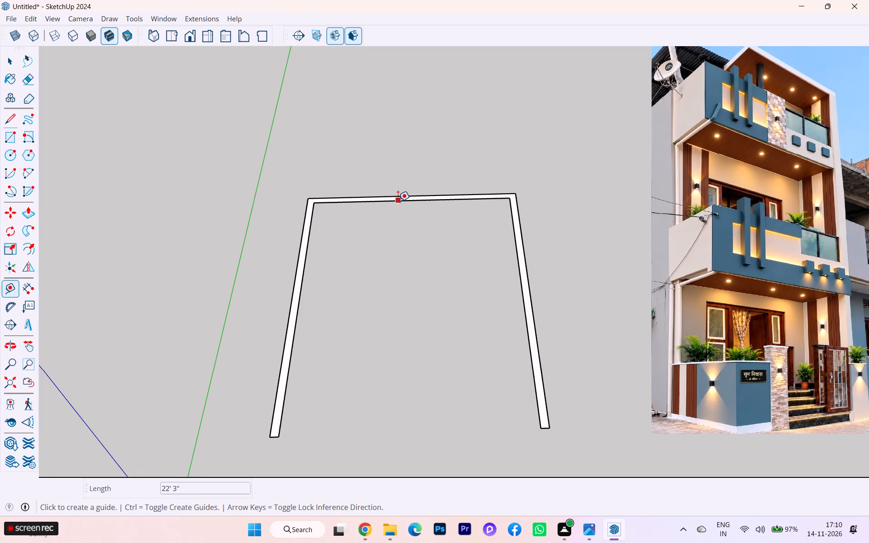
left_click(398, 201)
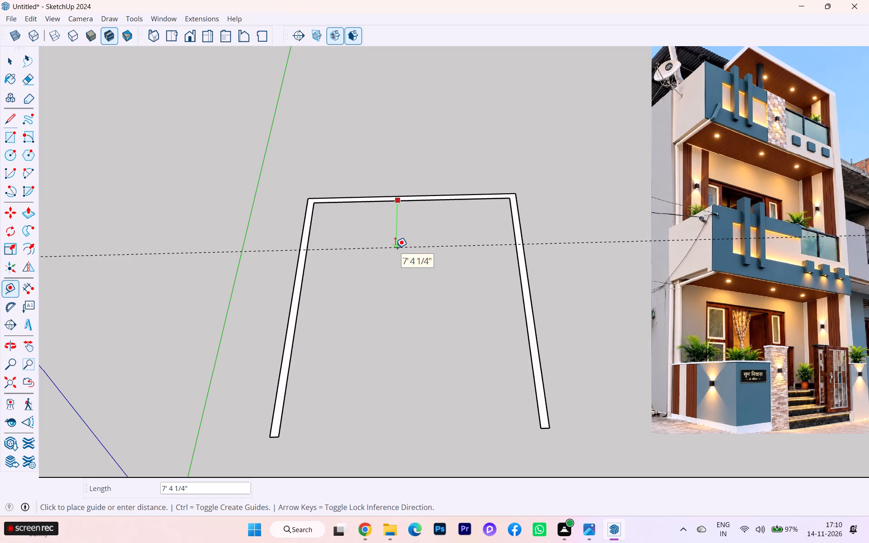
key("7")
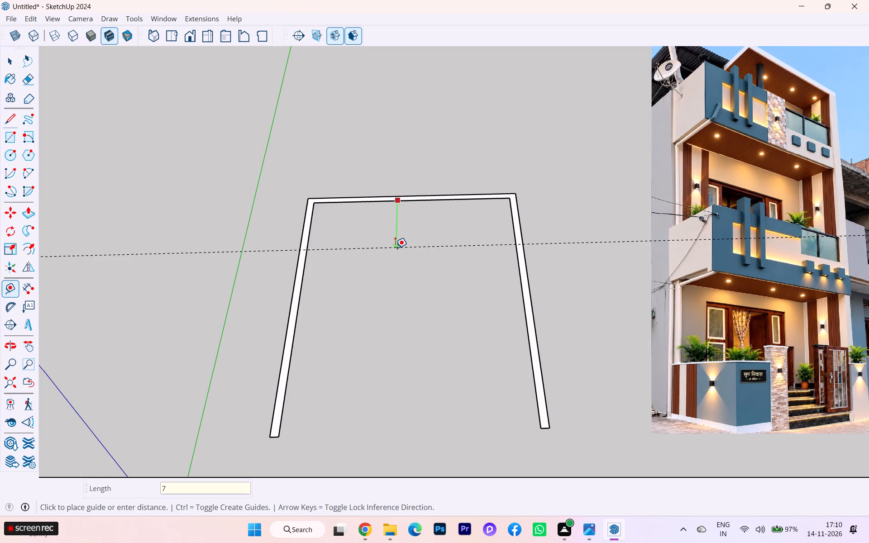
key("period")
key("BackSpace")
type("'6")
key("Return")
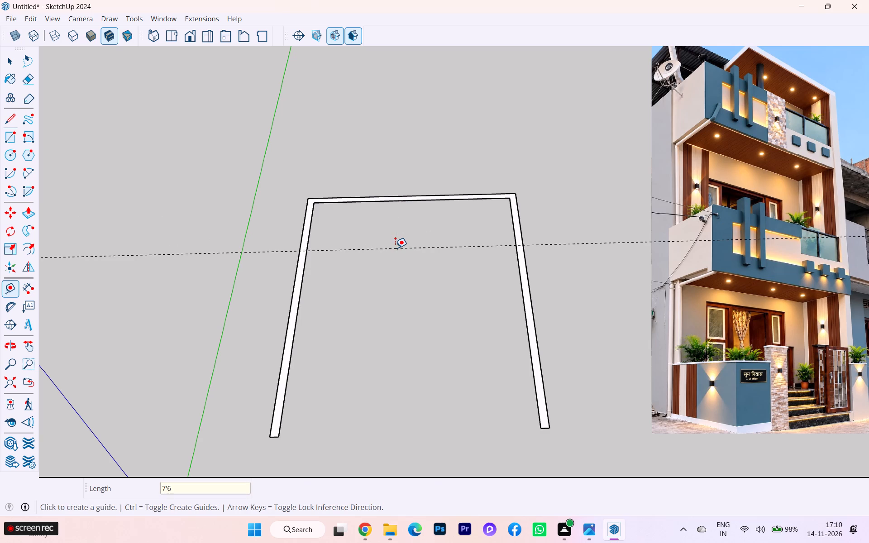
Place a second guide 4.5" from the 7'6" guide toward the open front, marking a partition wall's thickness.
left_click(402, 250)
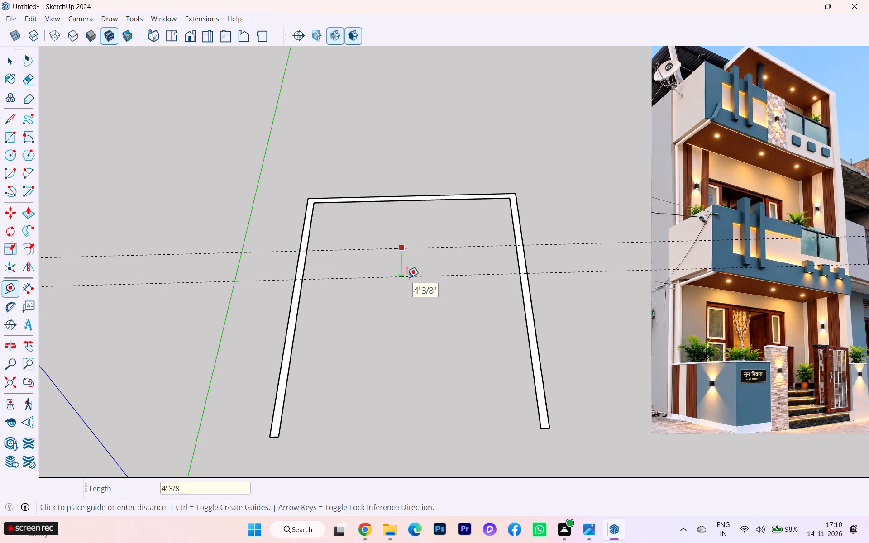
type("4.5")
key("Return")
Place a guide 10'3" from the 4.5" offset guide toward the open front of the wall outline.
left_click(401, 251)
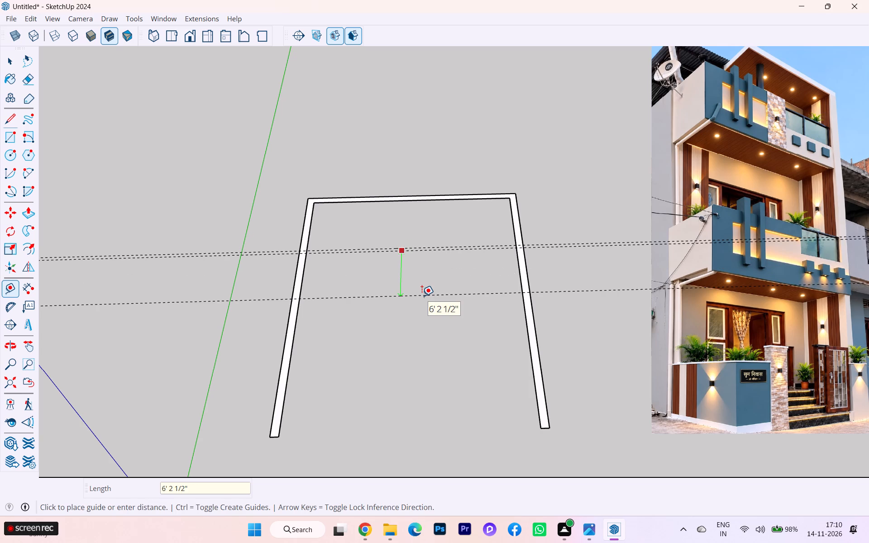
type("10'3")
key("shift+quotedbl")
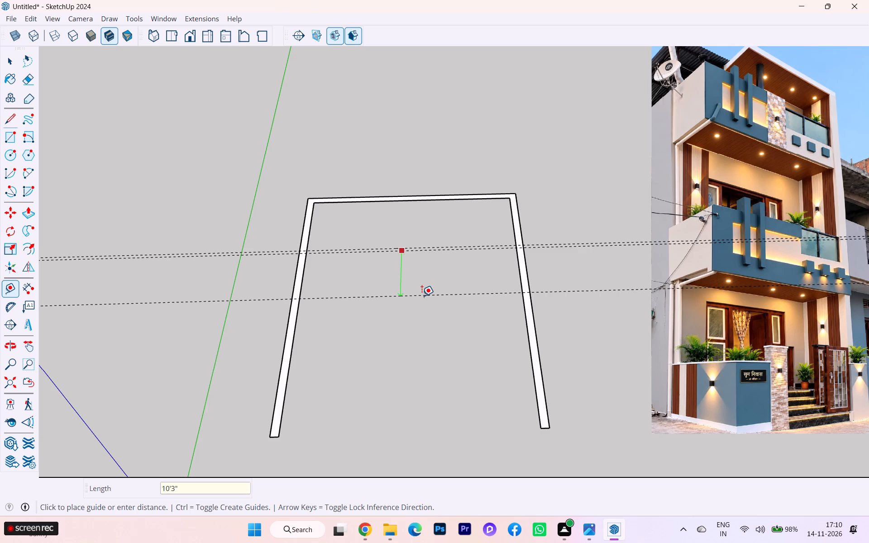
key("Return")
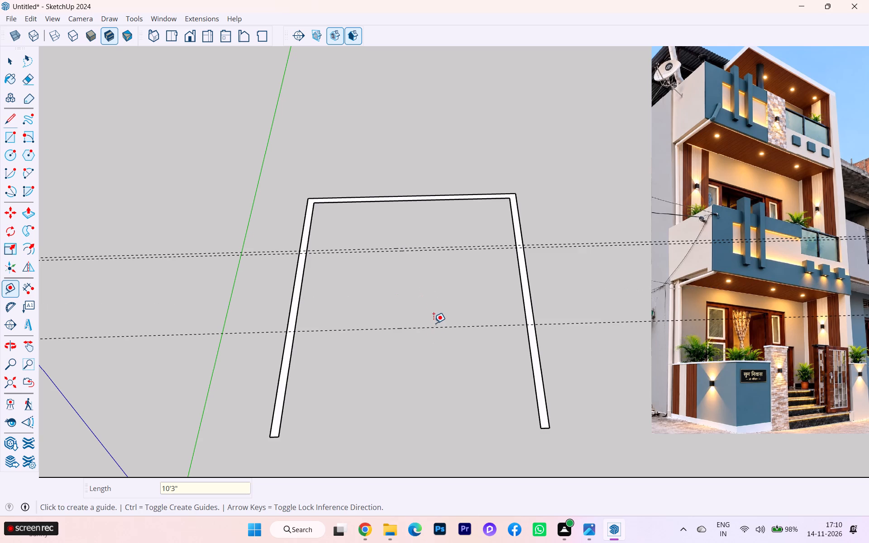
Place another parallel guide offset from the 10'3" guide toward the open front.
left_click(427, 328)
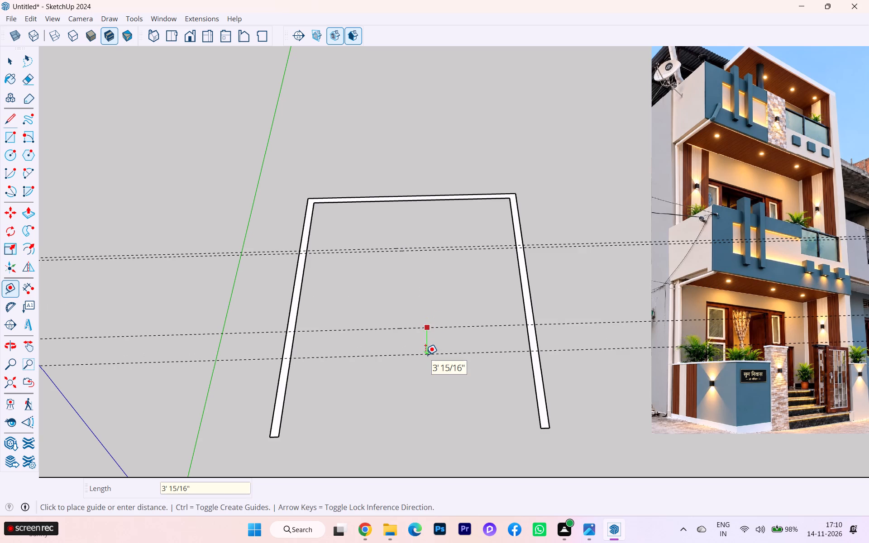
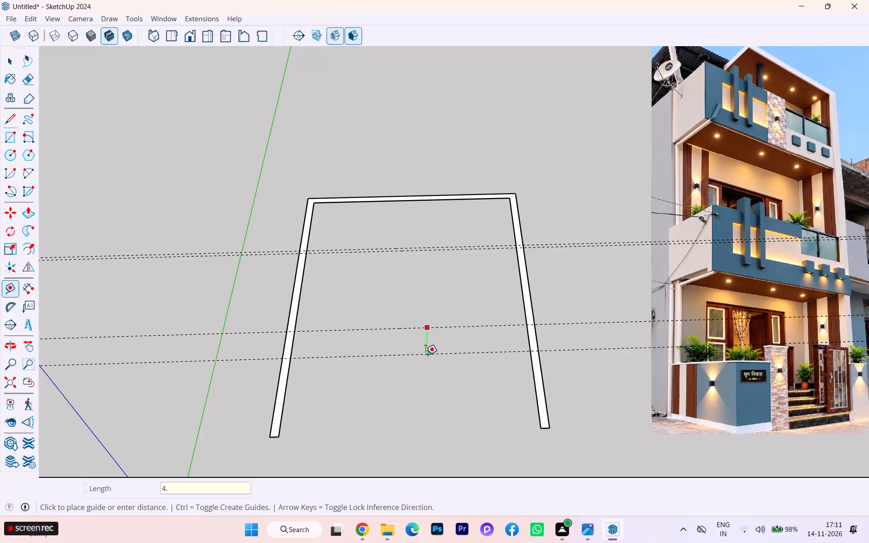
Finish the guide 4.5" from the 10'3" guide toward the open front, marking the second partition wall's thickness.
key("5")
key("Return")
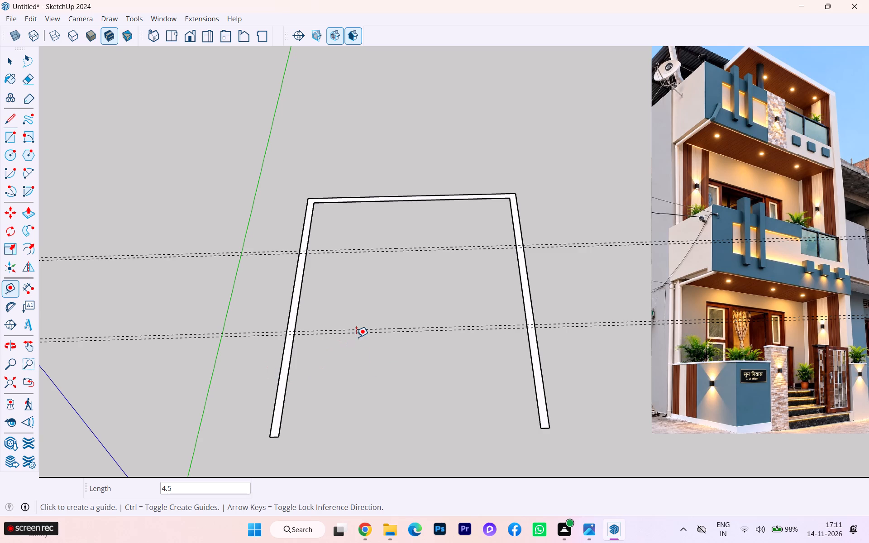
Place a guide 8' from the second partition's front guide toward the open front of the wall outline.
left_click(366, 333)
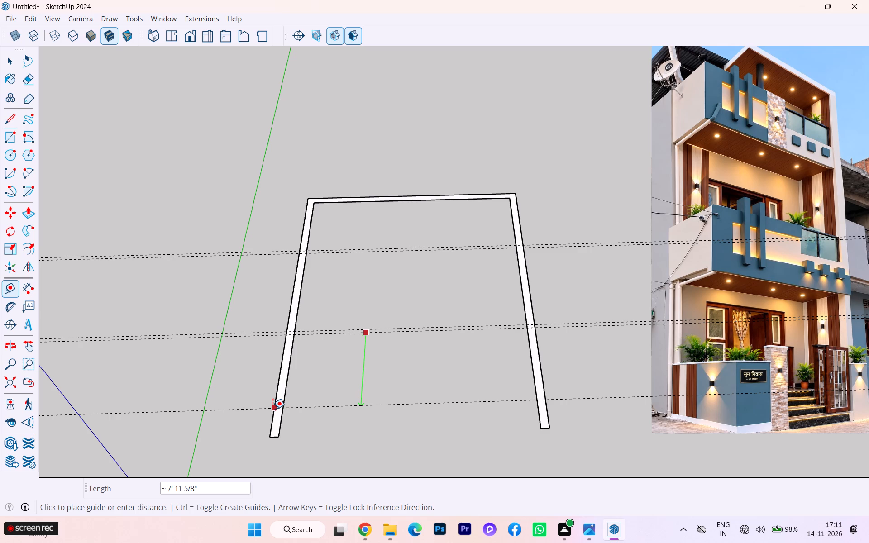
type("8'")
key("Return")
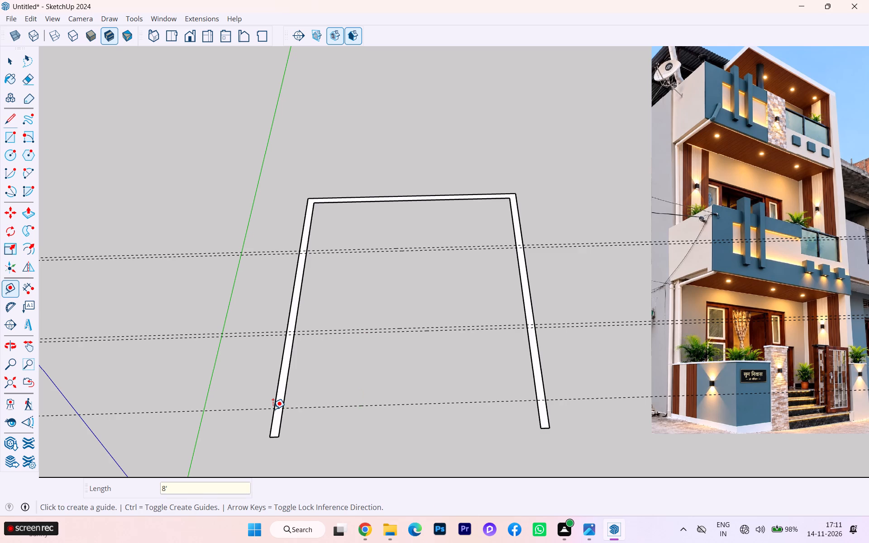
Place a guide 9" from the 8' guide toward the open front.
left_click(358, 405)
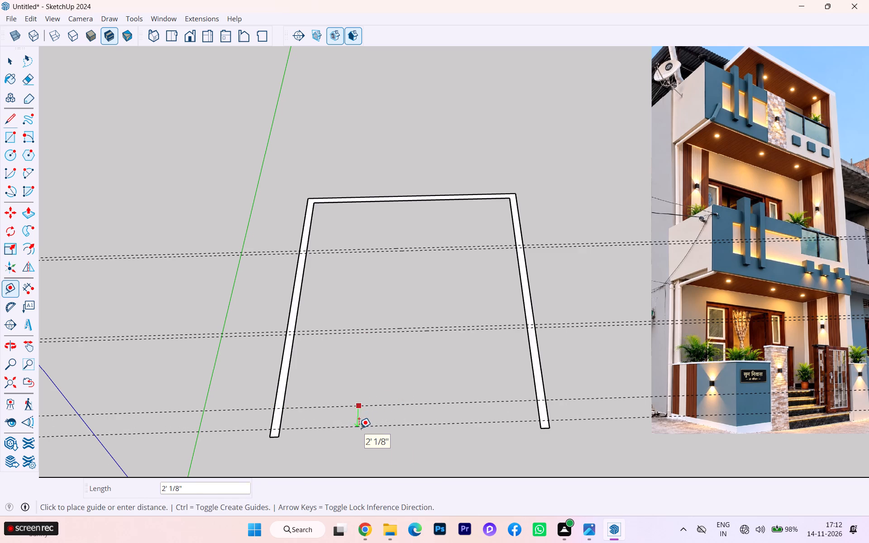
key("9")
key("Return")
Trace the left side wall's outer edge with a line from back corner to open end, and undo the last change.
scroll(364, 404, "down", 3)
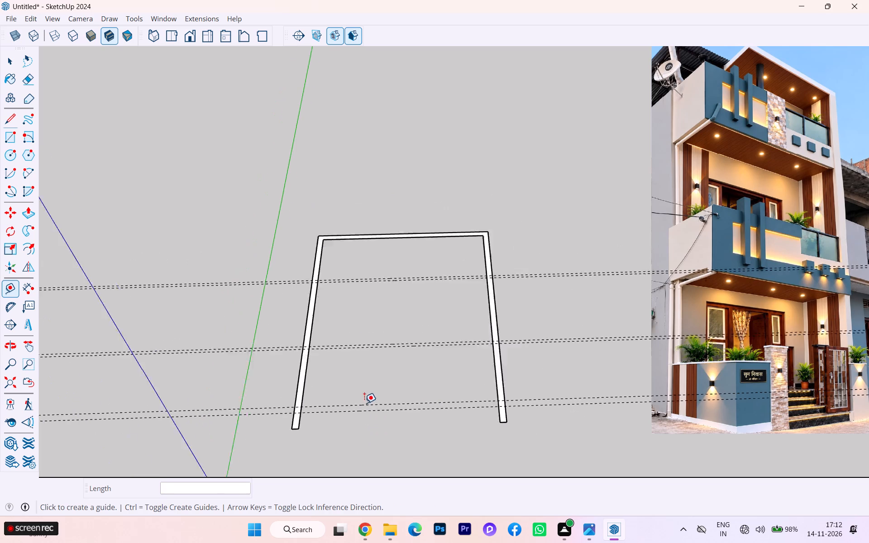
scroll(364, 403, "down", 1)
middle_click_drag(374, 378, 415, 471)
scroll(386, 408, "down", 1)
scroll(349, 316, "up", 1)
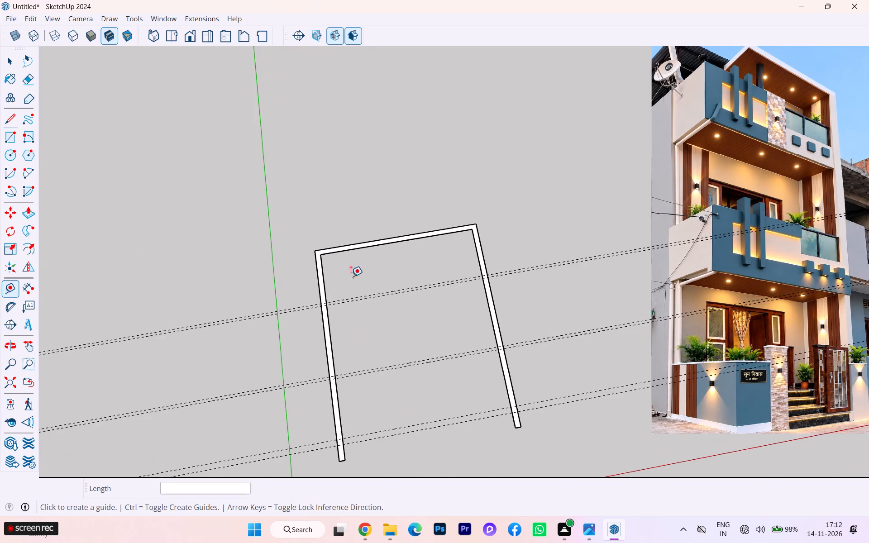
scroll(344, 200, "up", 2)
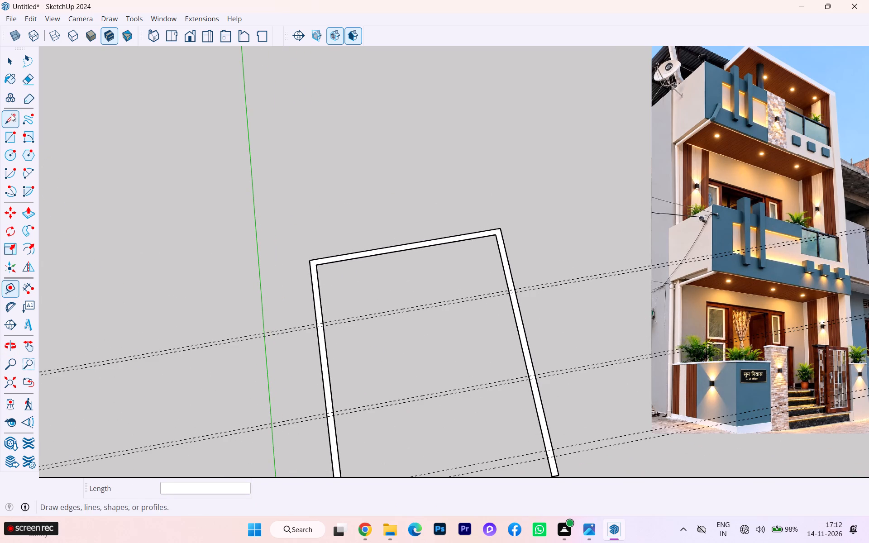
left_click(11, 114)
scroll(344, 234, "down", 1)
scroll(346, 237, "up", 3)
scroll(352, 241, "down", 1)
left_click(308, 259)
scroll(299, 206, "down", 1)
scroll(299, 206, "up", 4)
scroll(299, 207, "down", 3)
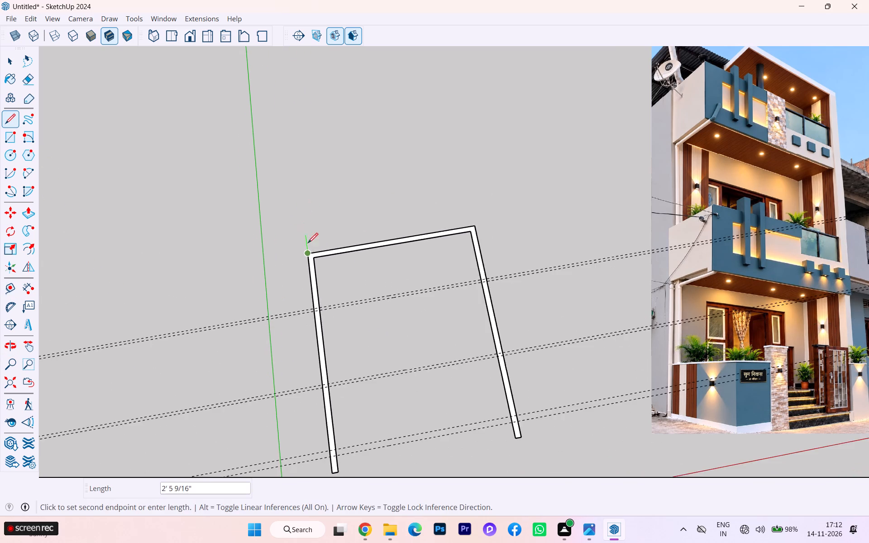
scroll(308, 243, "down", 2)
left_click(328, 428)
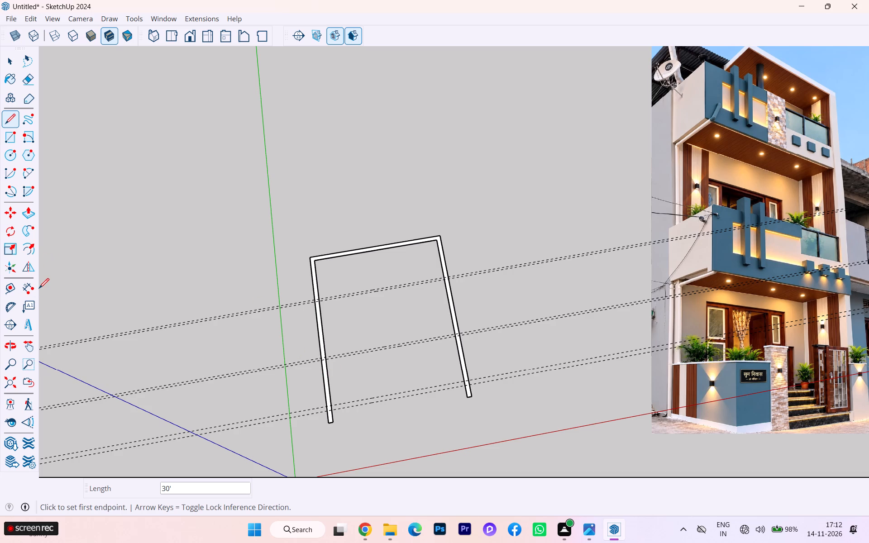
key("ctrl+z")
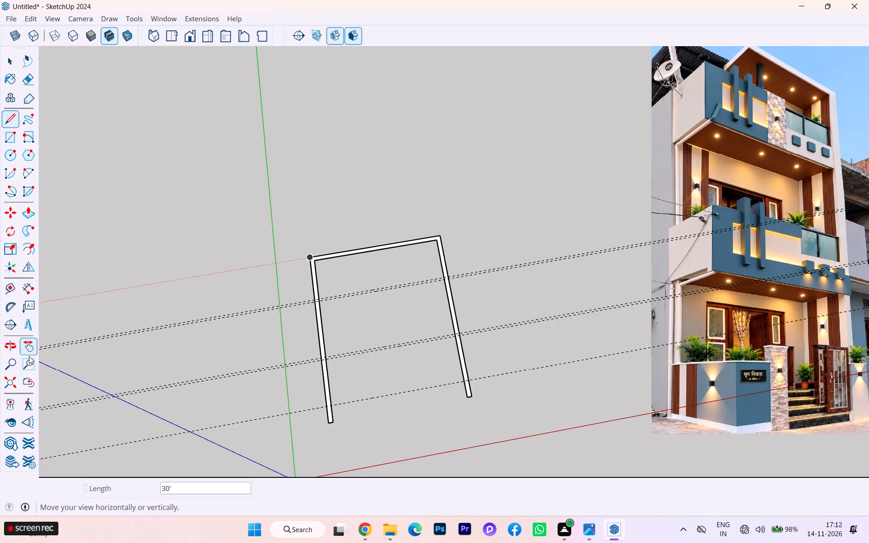
Dimension the left side wall's full outer length from the back corner to the open end, placed outside the wall.
left_click(25, 290)
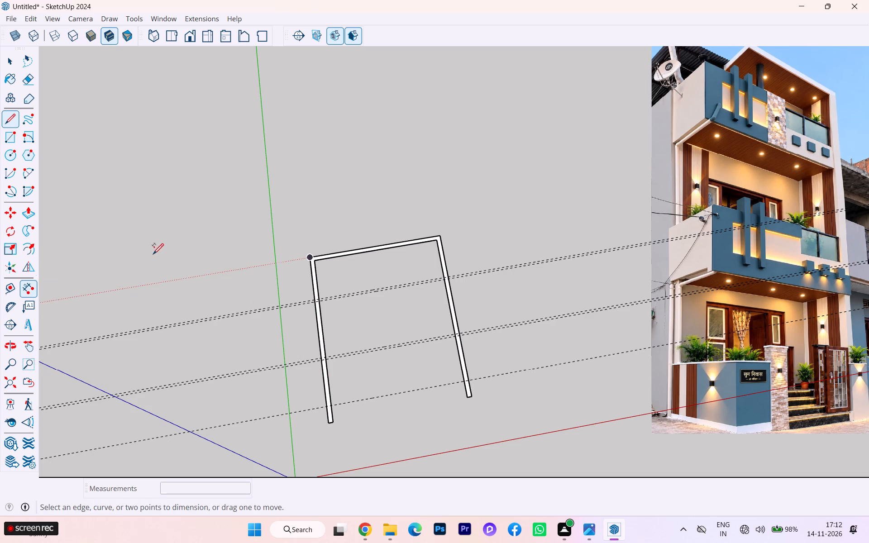
left_click(32, 286)
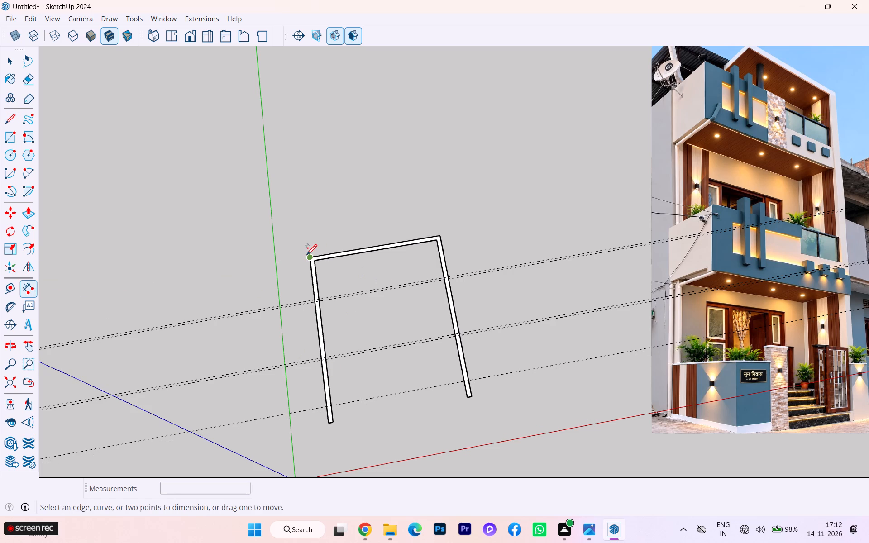
left_click(306, 254)
left_click(327, 425)
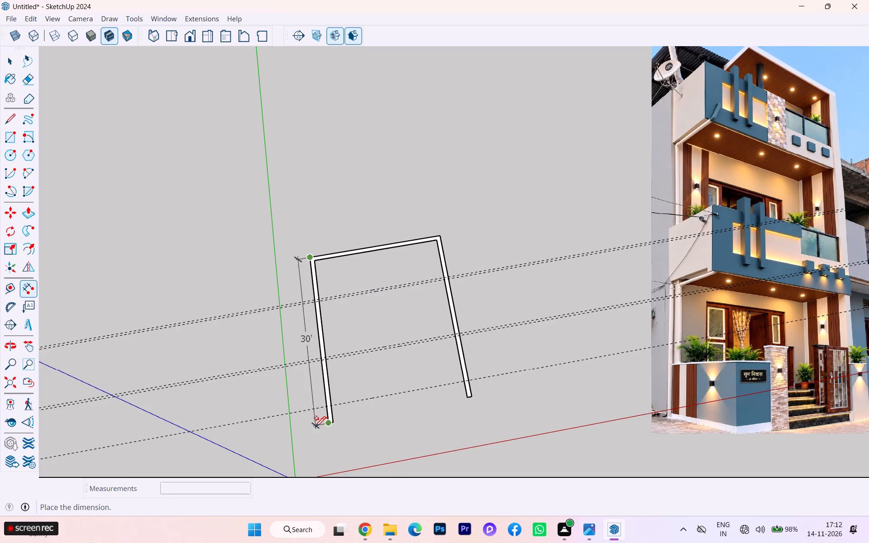
left_click(315, 426)
Dimension the distance from the back wall's inner left corner to the first partition guide, placed outside the left wall.
scroll(338, 300, "up", 2)
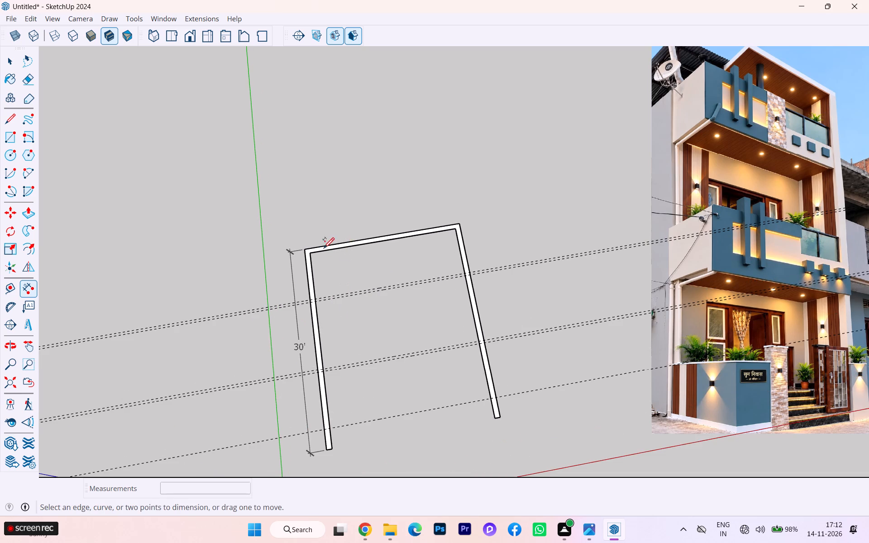
left_click(310, 251)
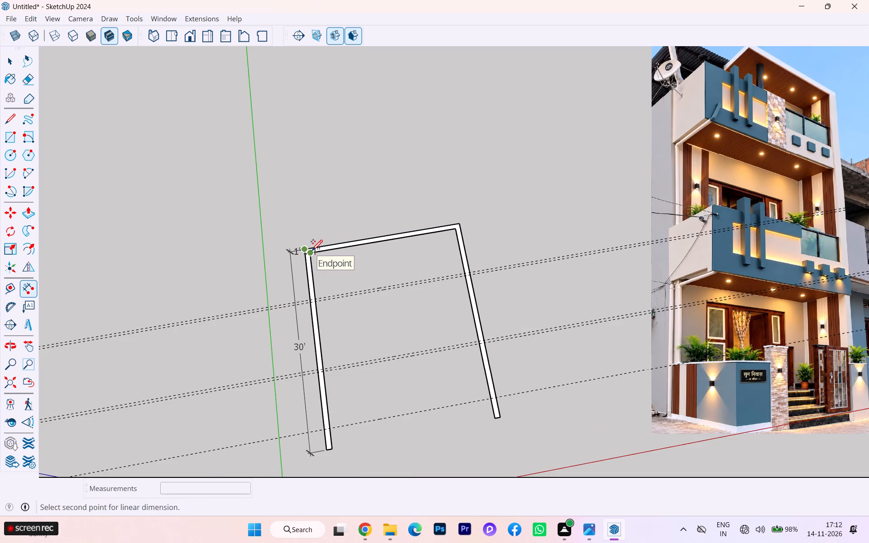
key("Escape")
scroll(311, 250, "up", 2)
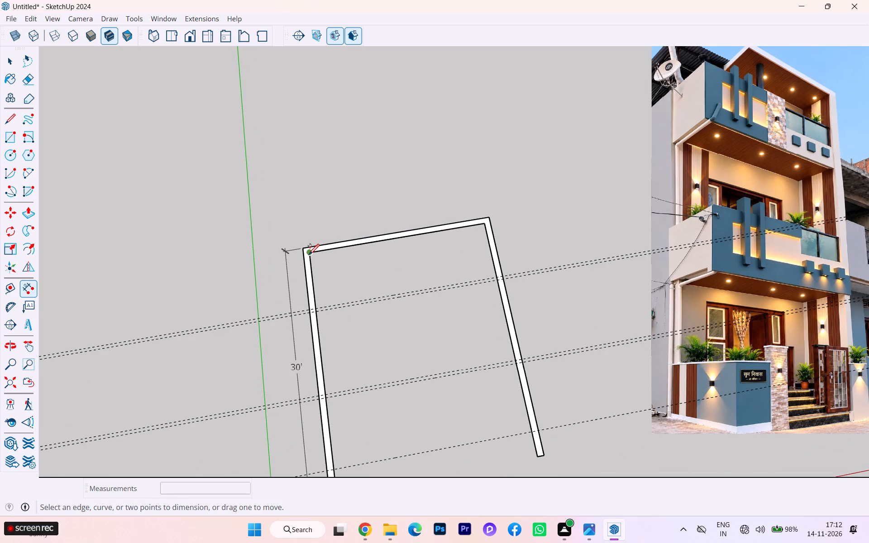
left_click(309, 254)
left_click(314, 308)
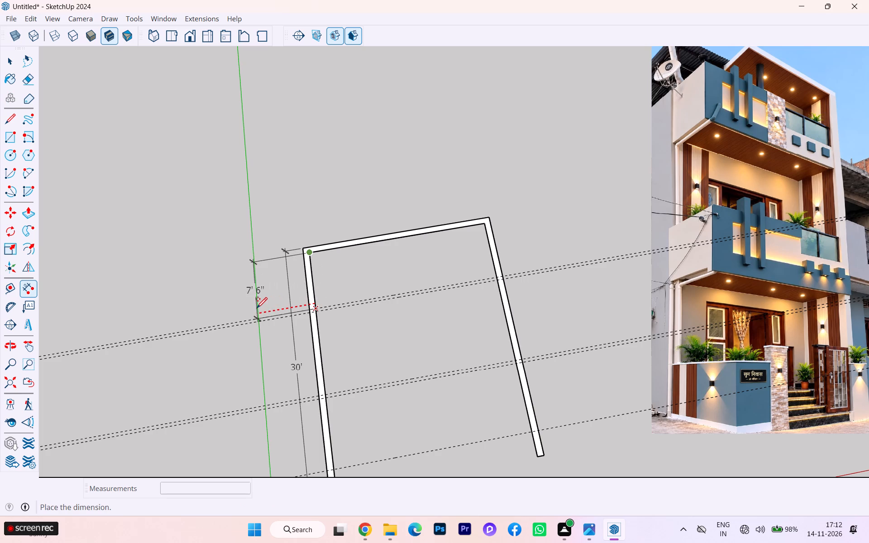
left_click(257, 307)
Dimension the span between the first and second partition guide pairs along the left wall's inner edge, placed outside it.
scroll(319, 319, "up", 1)
scroll(319, 319, "down", 1)
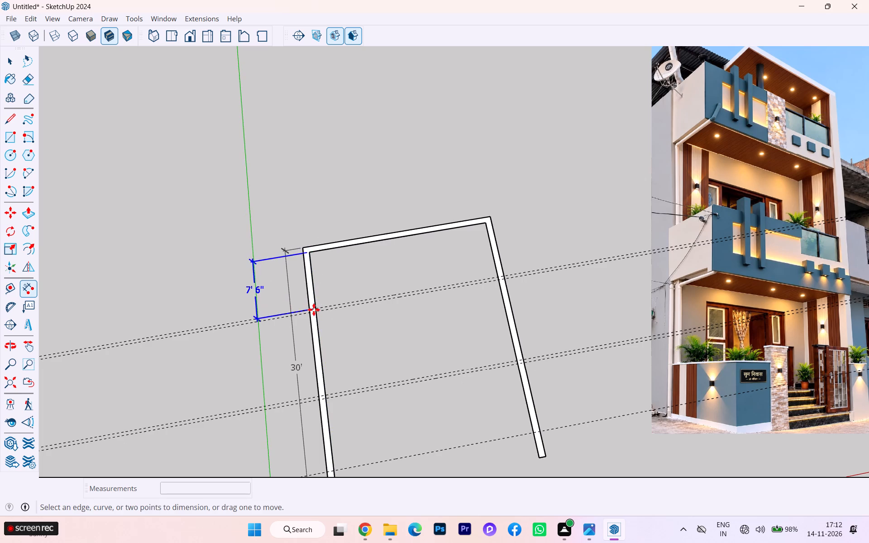
scroll(322, 318, "up", 8)
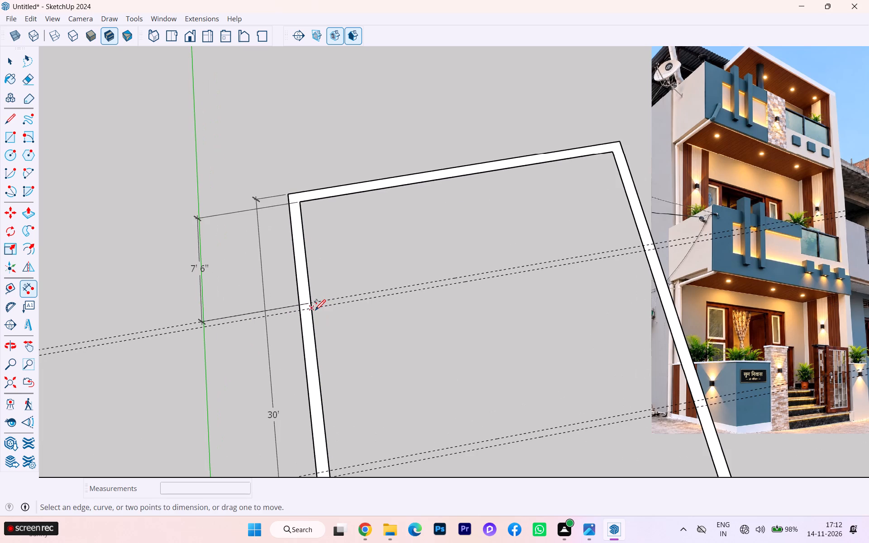
left_click(315, 310)
scroll(296, 267, "down", 5)
scroll(296, 271, "up", 1)
scroll(319, 337, "down", 2)
scroll(326, 390, "up", 3)
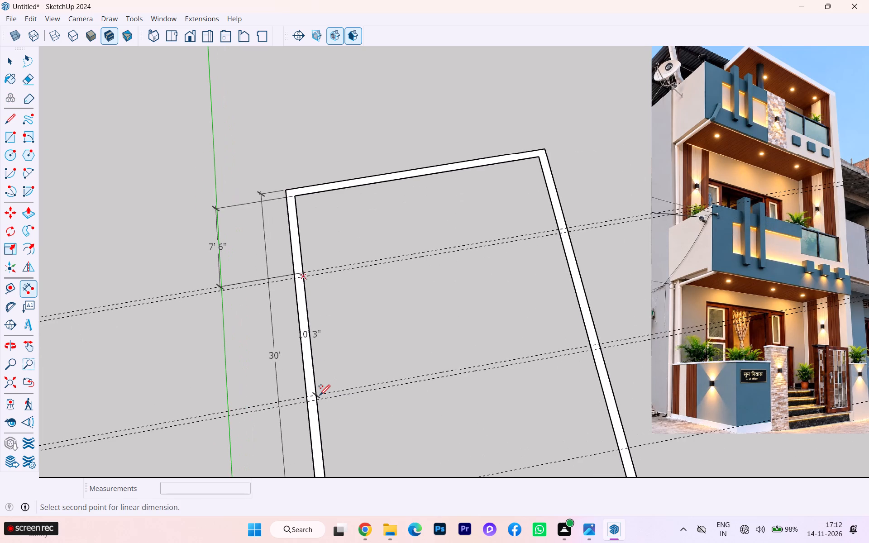
left_click(317, 398)
left_click(261, 394)
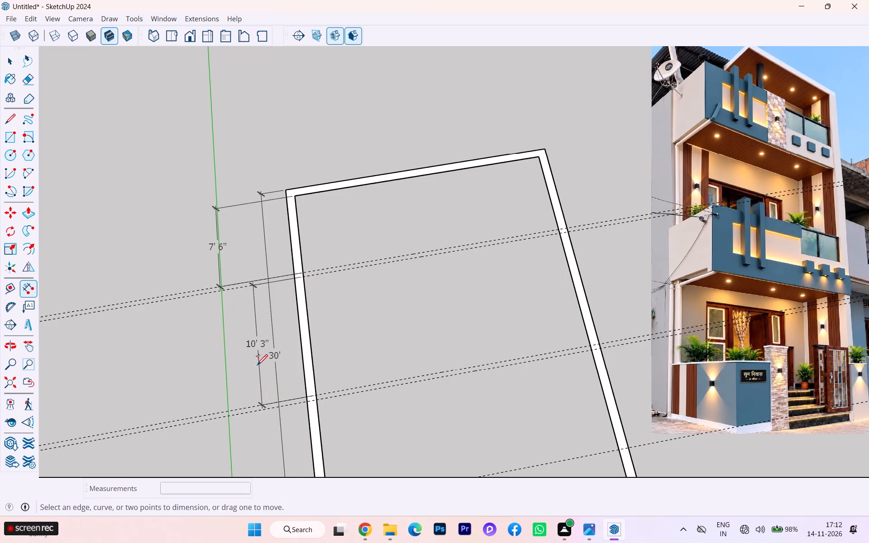
Dimension the span from the second partition's front guide to the frontmost guide, placed outside the left wall.
scroll(291, 297, "down", 1)
scroll(292, 297, "up", 1)
scroll(292, 297, "down", 5)
scroll(292, 295, "up", 2)
scroll(292, 295, "down", 4)
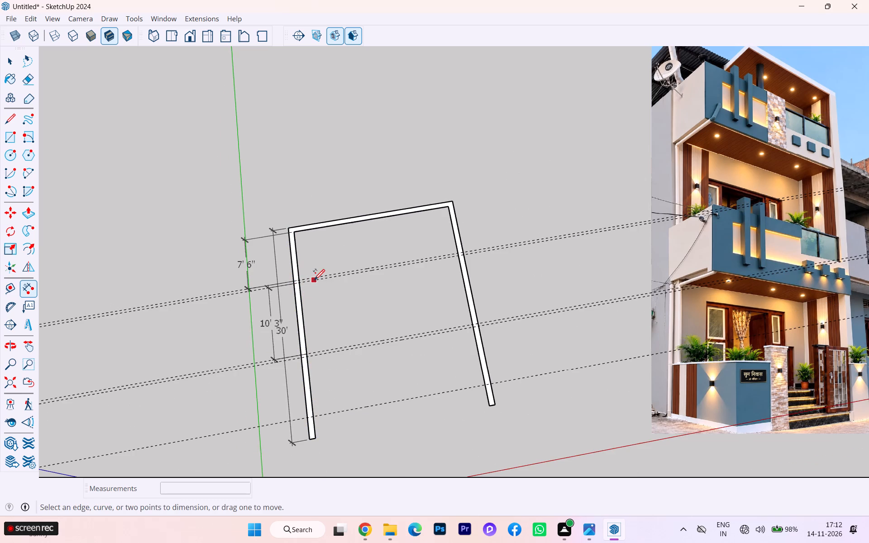
scroll(317, 276, "down", 1)
scroll(305, 374, "up", 4)
scroll(327, 348, "down", 1)
scroll(327, 348, "up", 3)
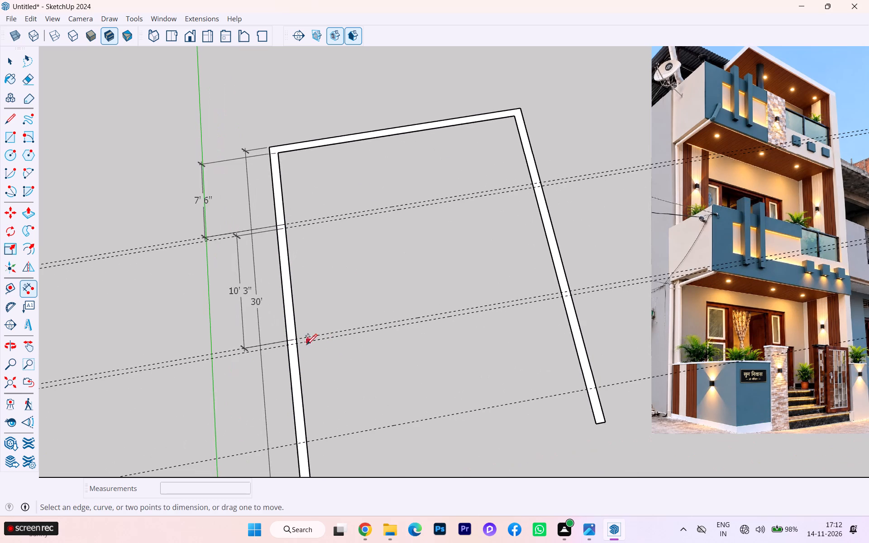
left_click(296, 344)
scroll(286, 283, "down", 1)
scroll(286, 283, "up", 3)
scroll(286, 283, "down", 2)
scroll(286, 284, "up", 1)
scroll(304, 381, "down", 1)
scroll(303, 378, "up", 1)
scroll(303, 378, "down", 2)
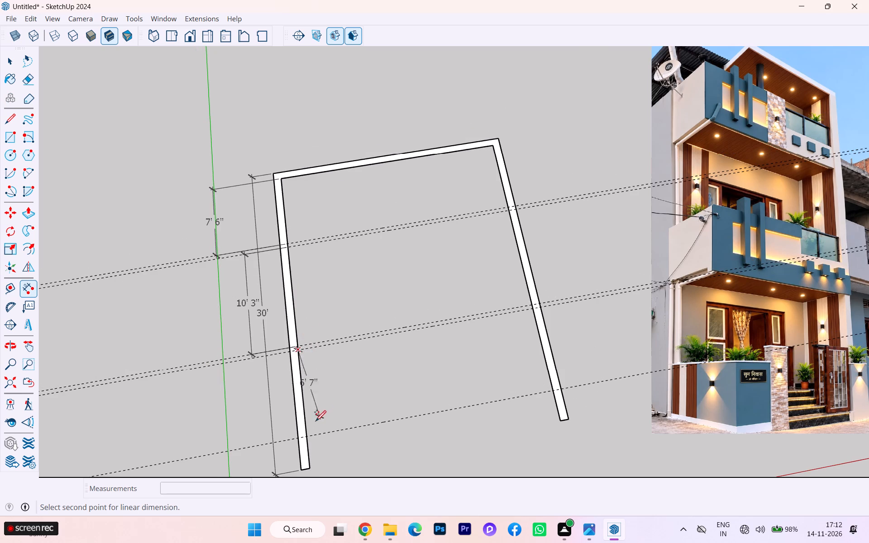
left_click(308, 436)
left_click(245, 433)
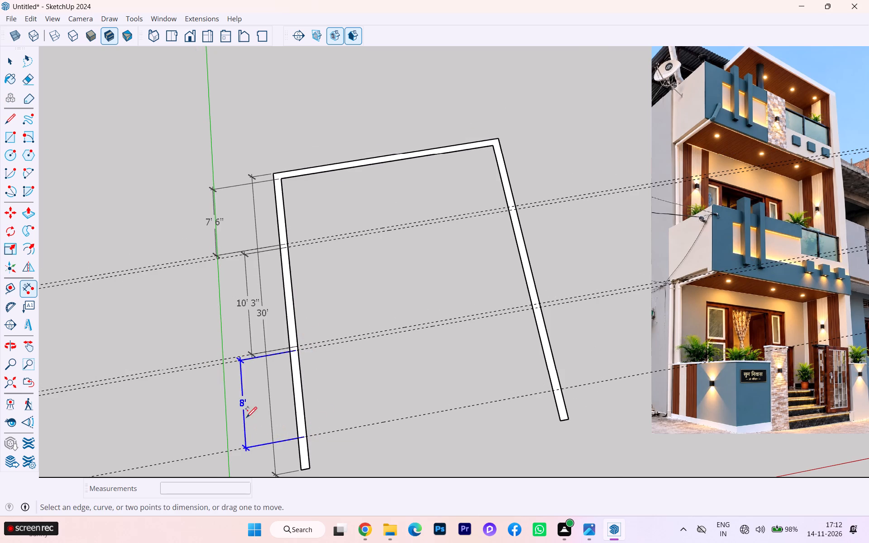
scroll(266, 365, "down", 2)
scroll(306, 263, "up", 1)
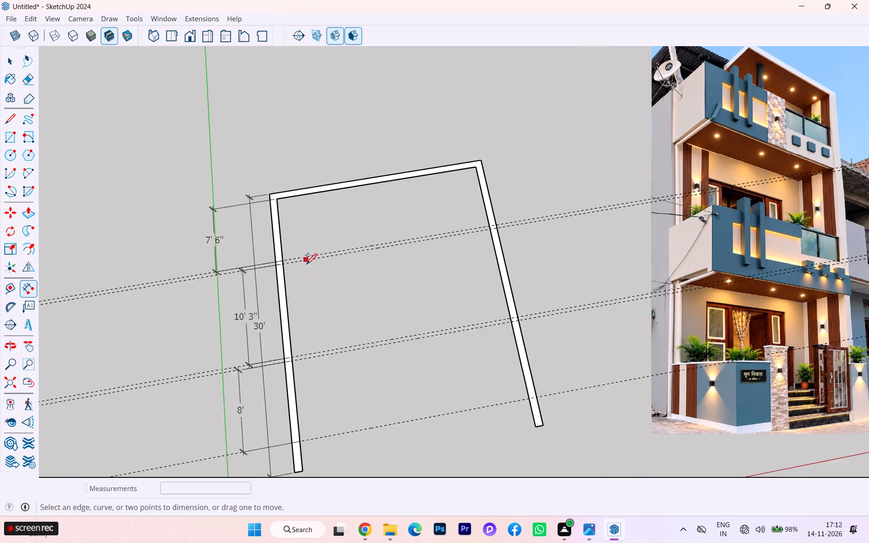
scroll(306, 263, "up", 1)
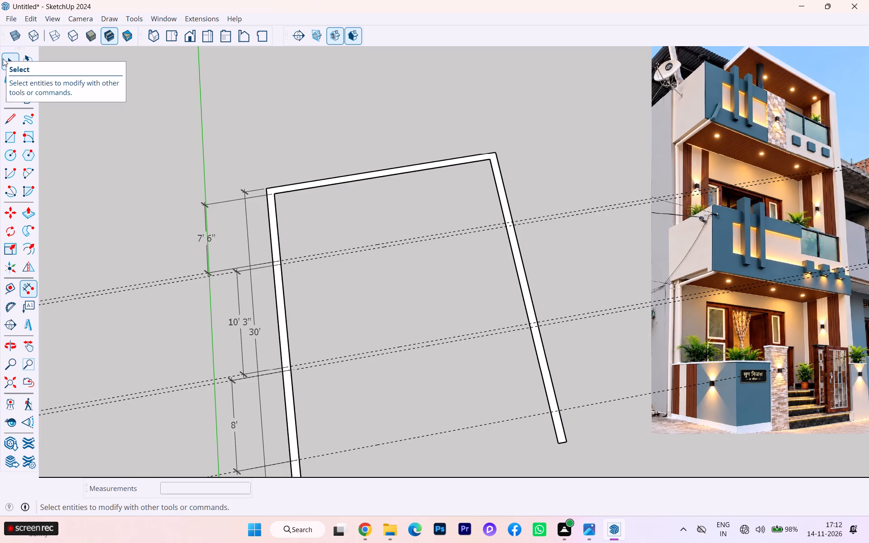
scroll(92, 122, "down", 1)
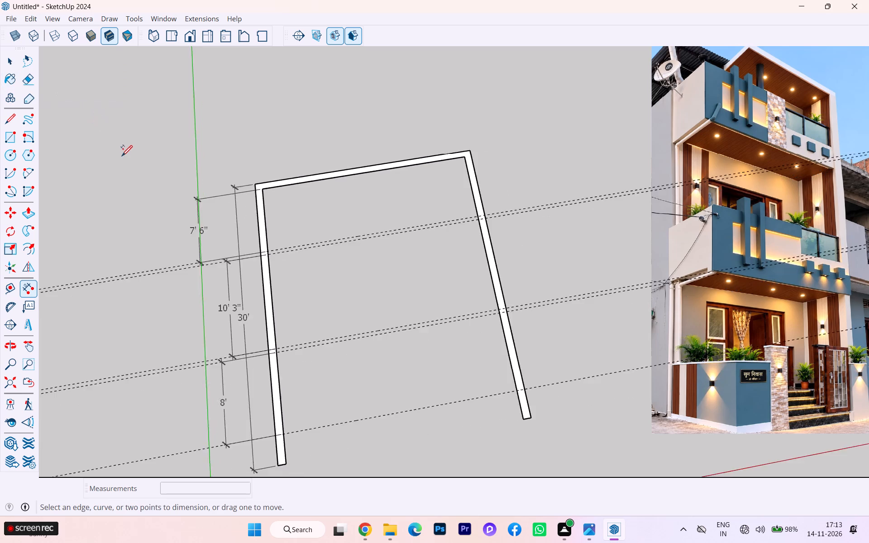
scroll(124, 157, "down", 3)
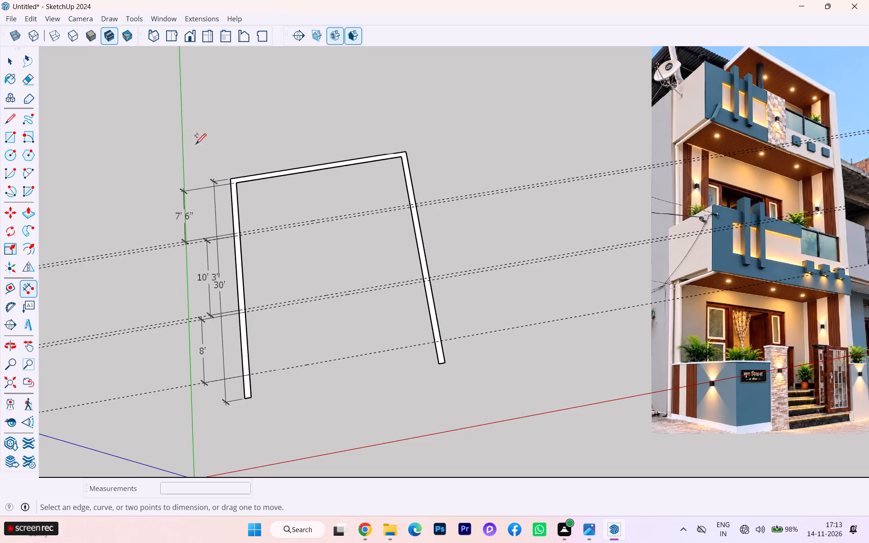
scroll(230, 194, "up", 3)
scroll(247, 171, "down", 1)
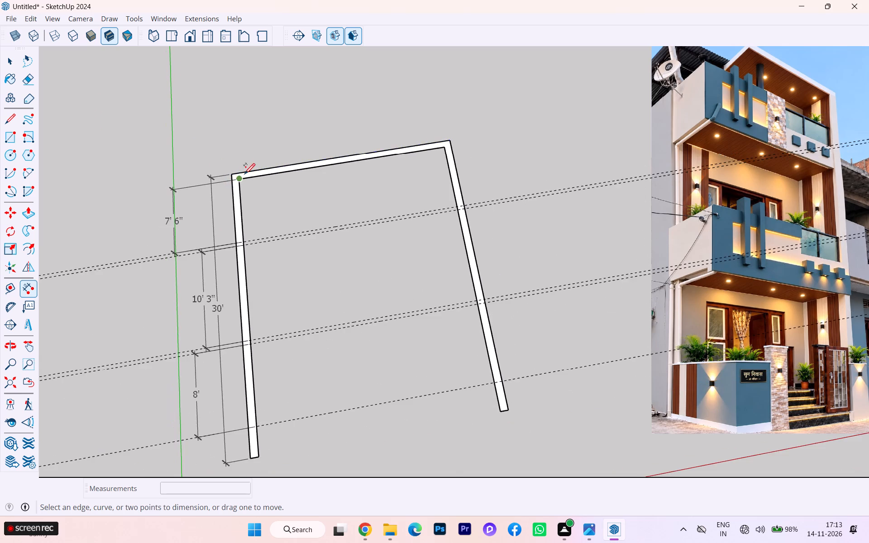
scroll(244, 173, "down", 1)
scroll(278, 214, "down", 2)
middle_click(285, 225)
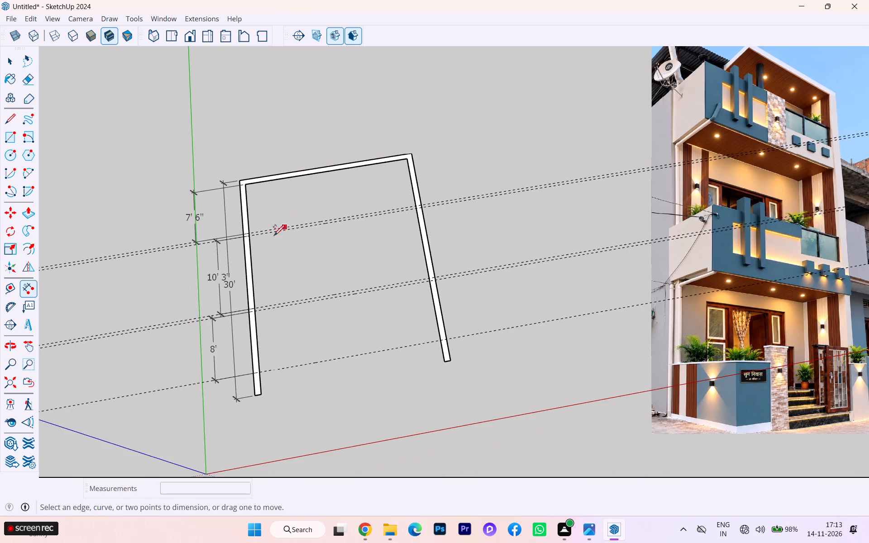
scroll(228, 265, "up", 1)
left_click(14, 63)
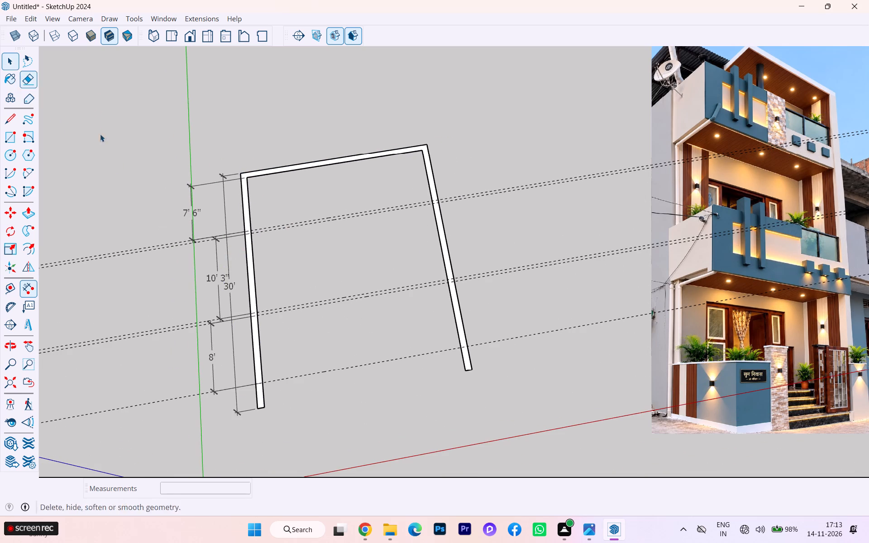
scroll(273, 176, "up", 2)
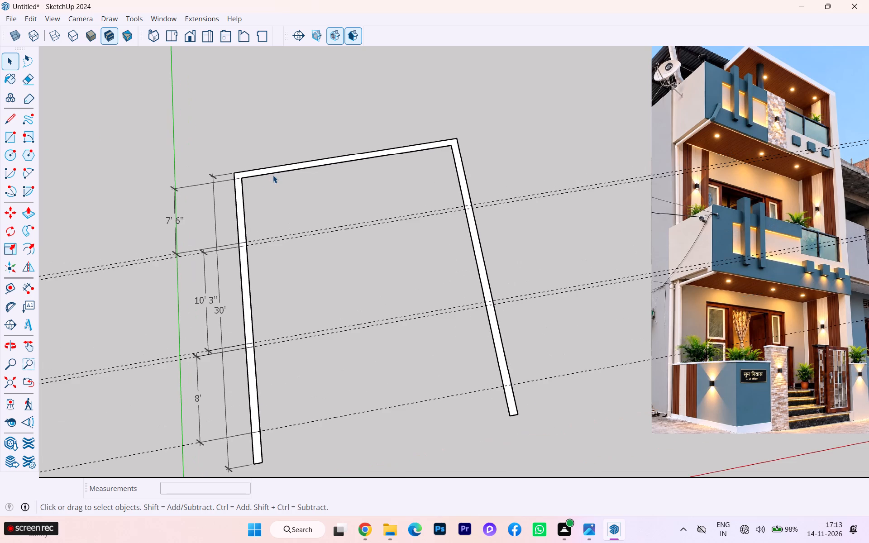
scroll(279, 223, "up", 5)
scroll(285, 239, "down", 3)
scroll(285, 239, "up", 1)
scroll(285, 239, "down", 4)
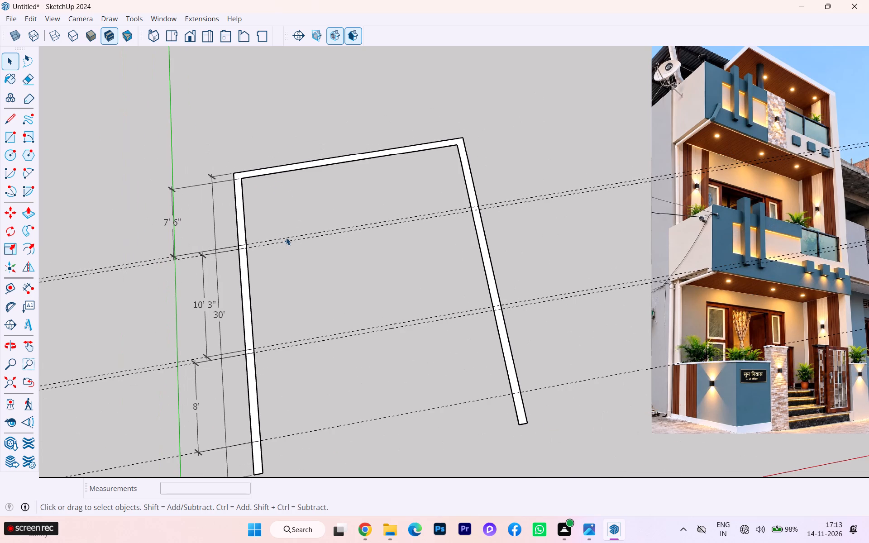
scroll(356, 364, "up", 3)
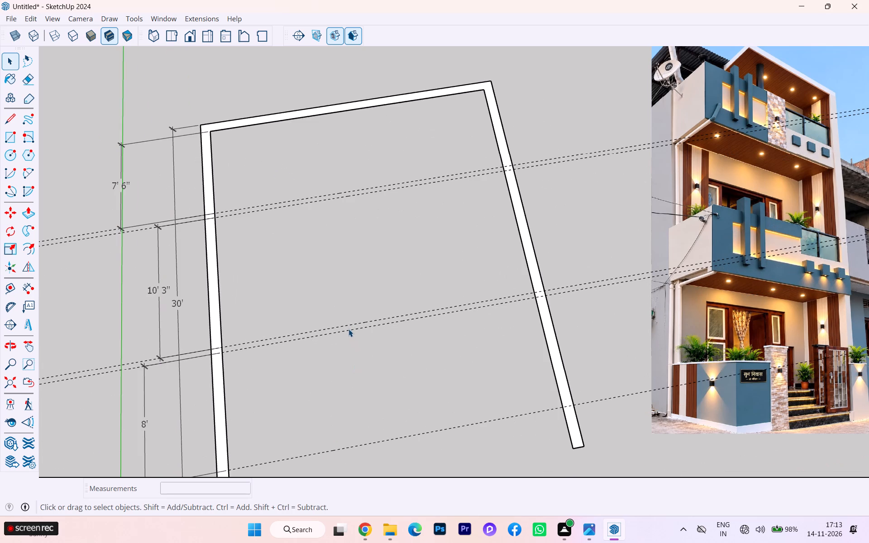
Delete all the existing partition guide lines across the wall outline, keeping the walls and dimensions.
scroll(337, 318, "down", 3)
scroll(333, 334, "up", 1)
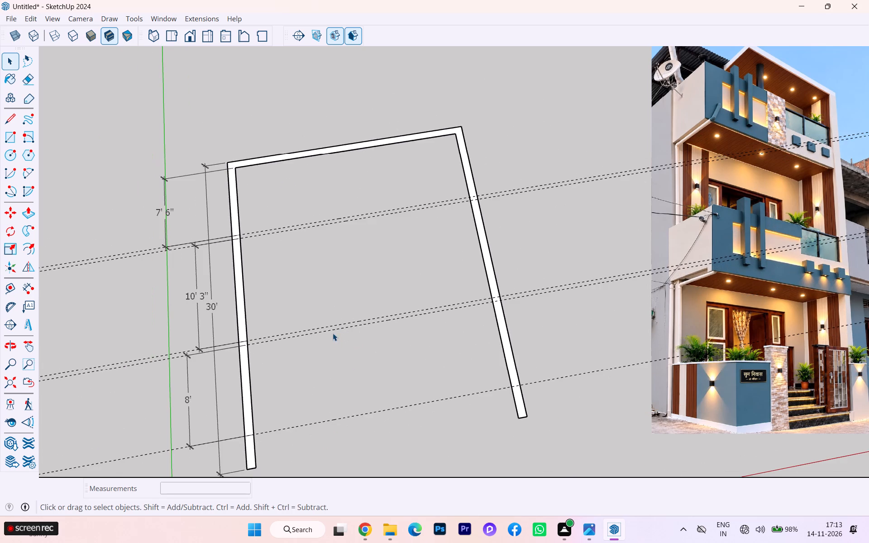
scroll(333, 333, "up", 1)
left_click_drag(430, 440, 318, 188)
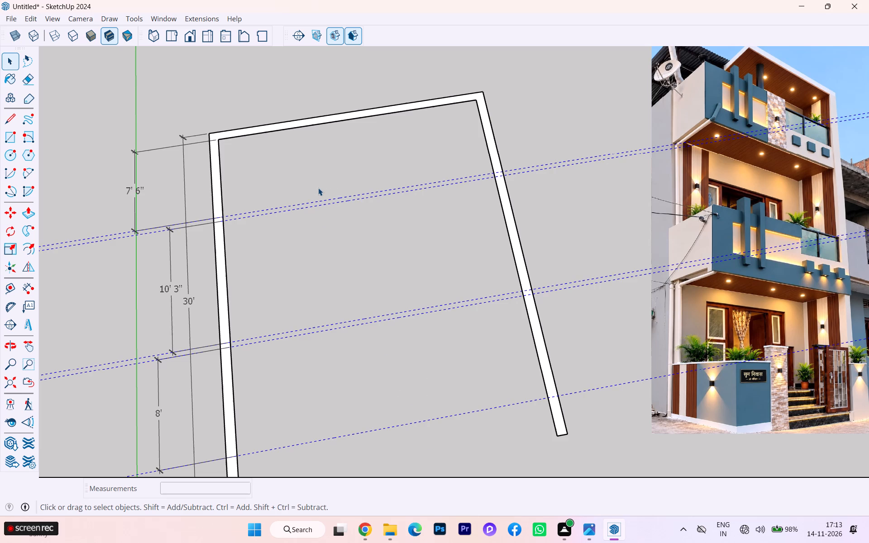
key("Delete")
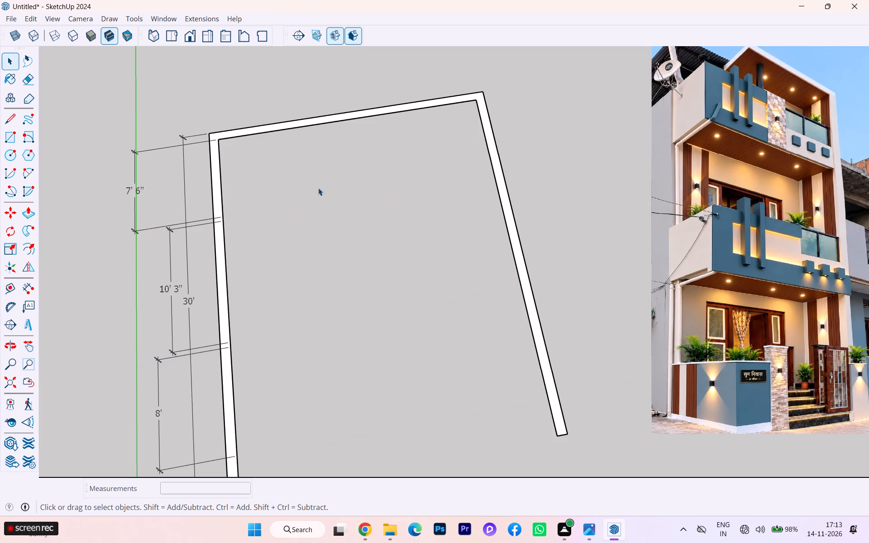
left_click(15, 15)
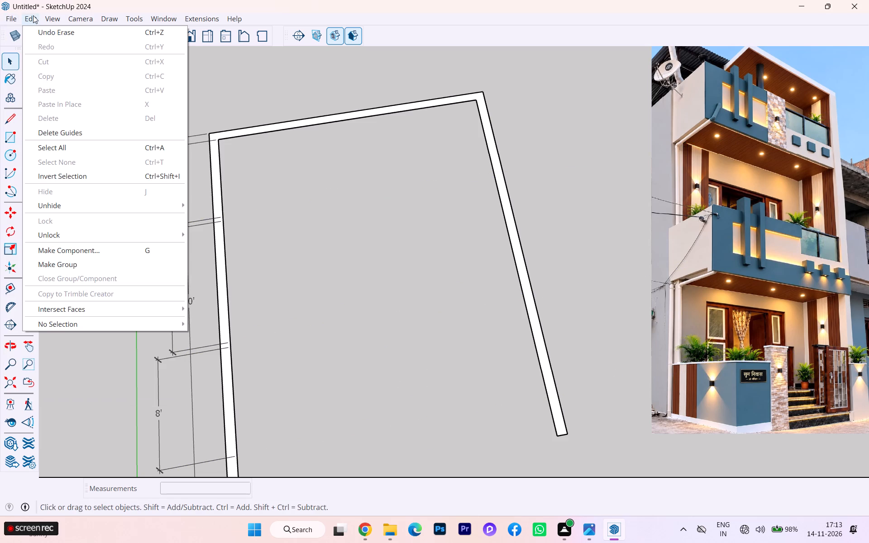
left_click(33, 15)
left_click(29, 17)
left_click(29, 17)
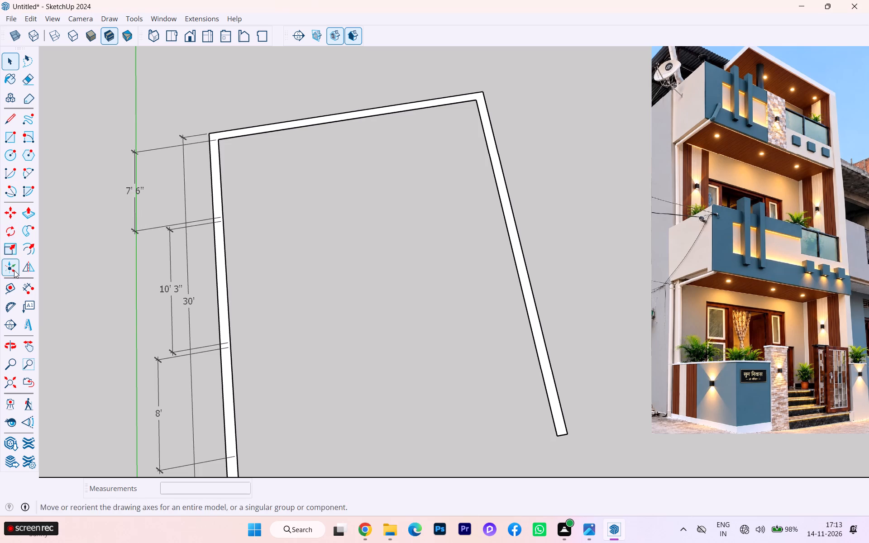
Place a guide 7'6" in front of the back wall's inner edge, and a second one 9" further forward for the wall thickness.
left_click(8, 283)
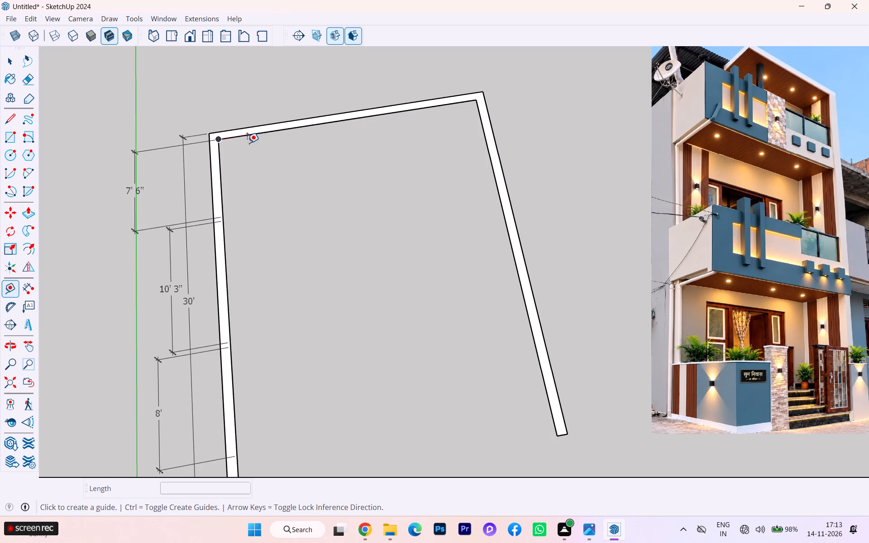
left_click(247, 133)
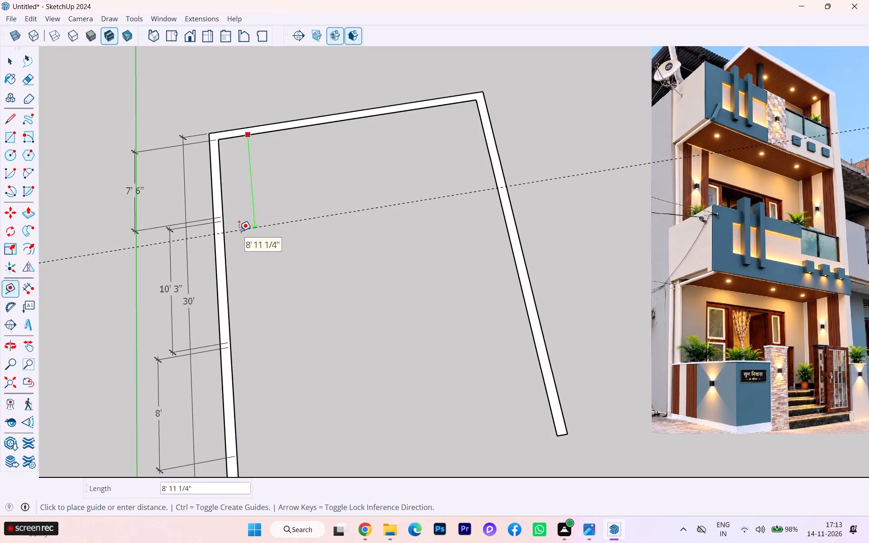
key("Left")
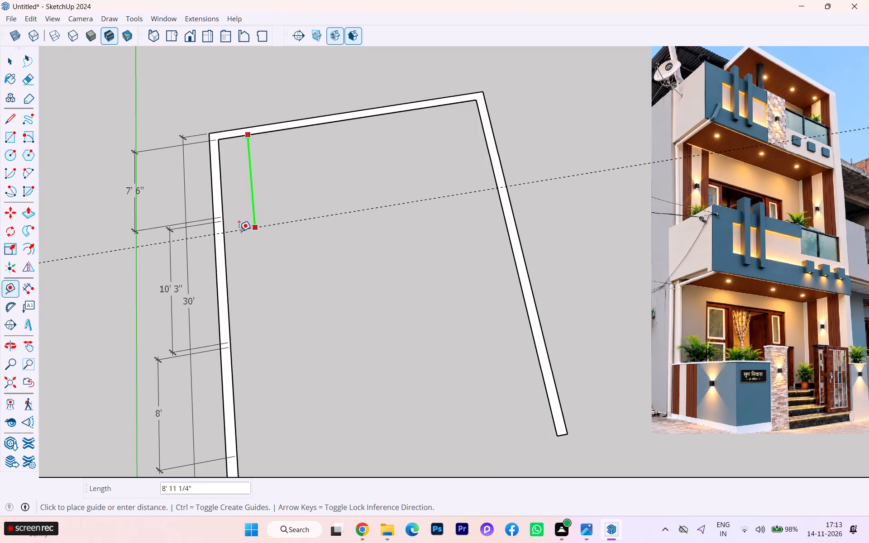
type("7'6")
key("shift+quotedbl")
key("Return")
left_click(259, 212)
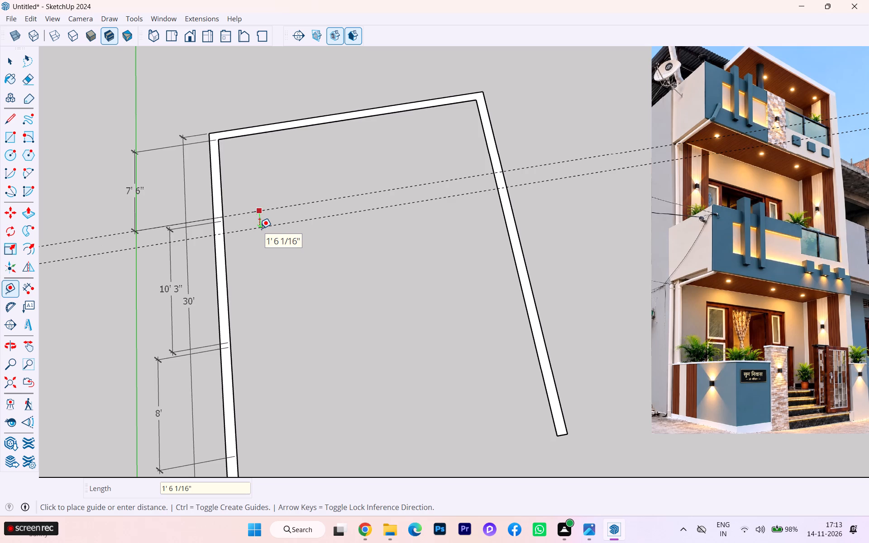
key("9")
key("Return")
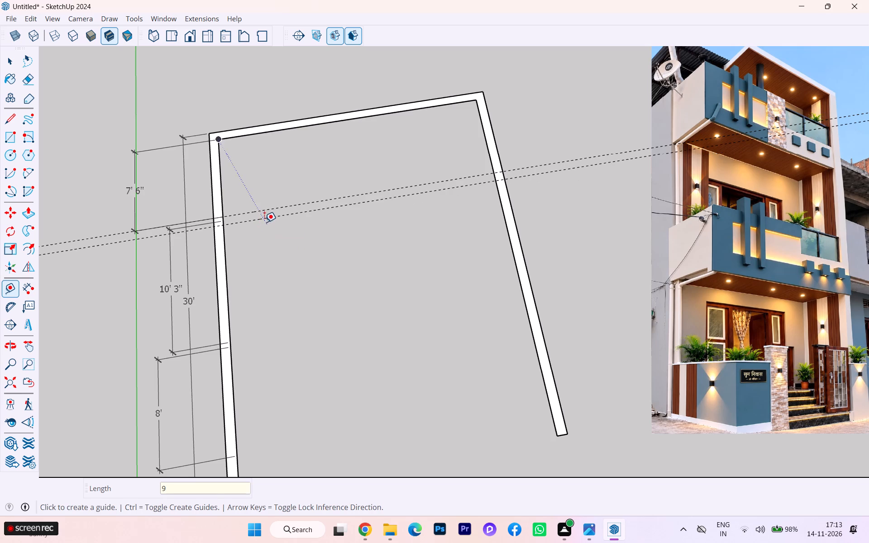
Add a guide 10'3" forward of the first pair's front guide, and another 9" beyond it for the second cross partition.
left_click(266, 218)
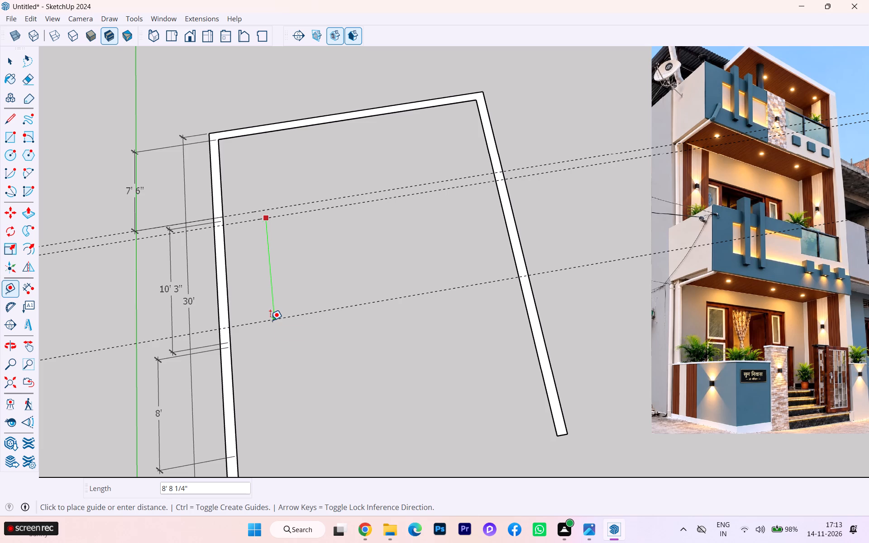
type("10")
type("'3")
key("Return")
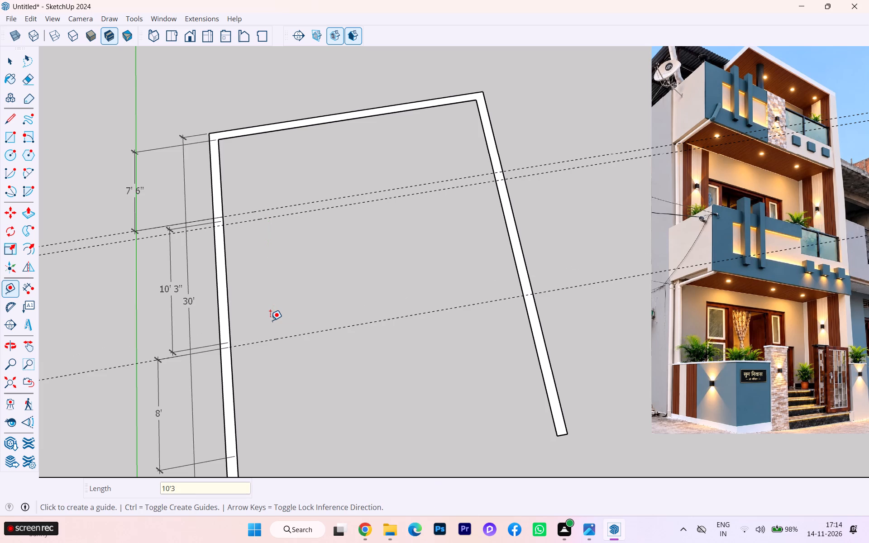
left_click(277, 340)
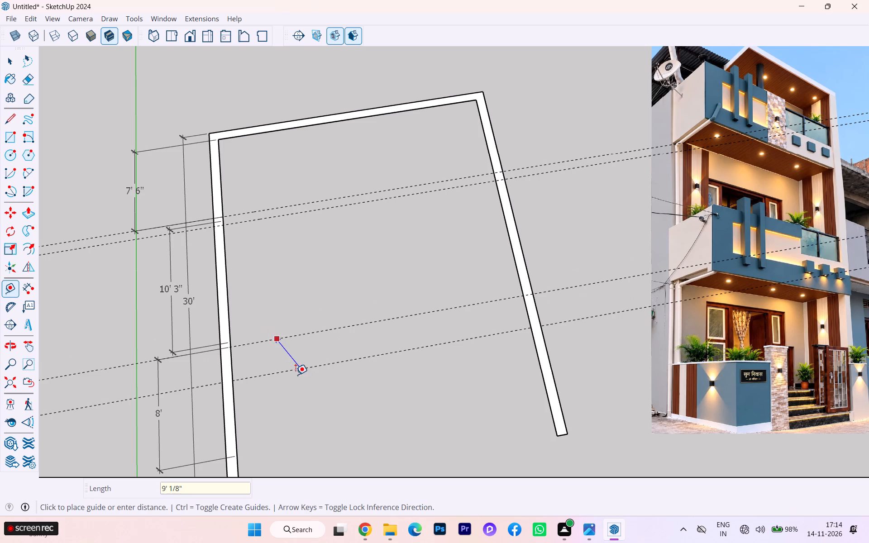
key("Left")
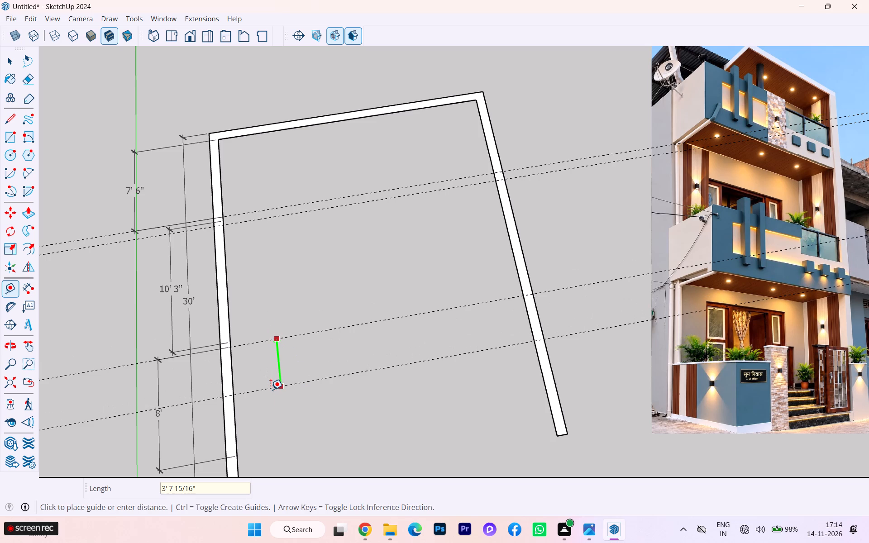
key("9")
key("Return")
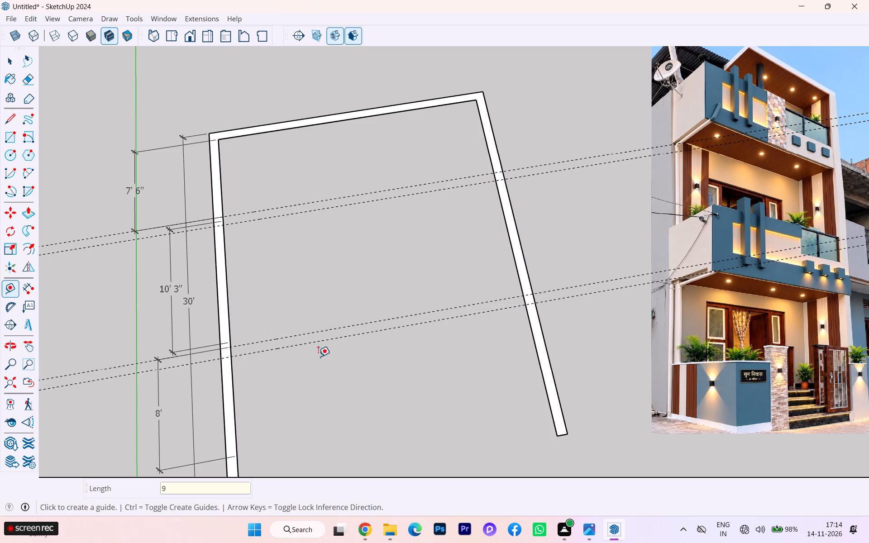
Add a guide 8' forward of the second pair's front guide, and another 9" beyond it near the open end.
scroll(314, 310, "down", 5)
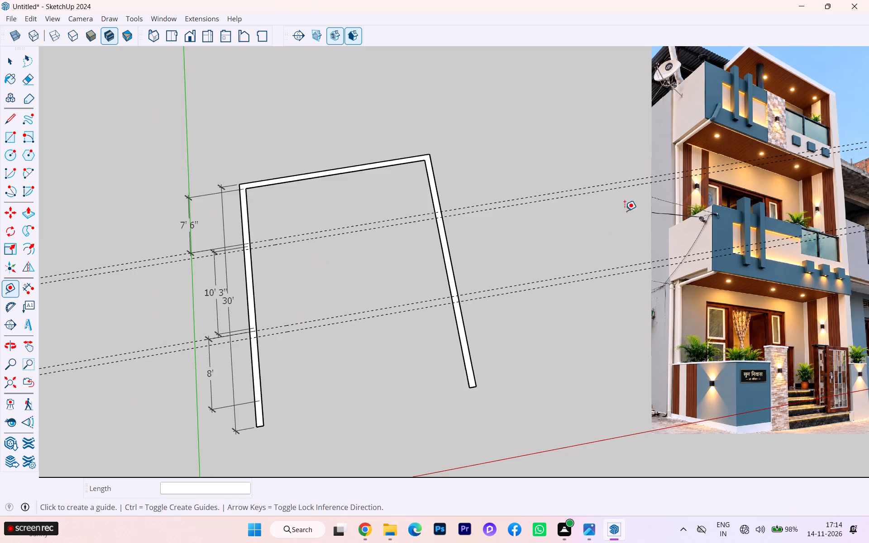
left_click(333, 323)
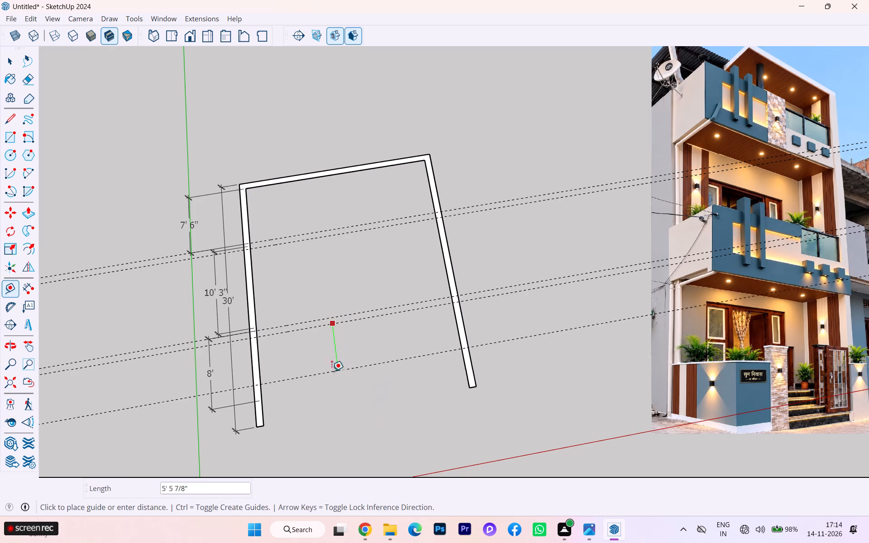
key("Left")
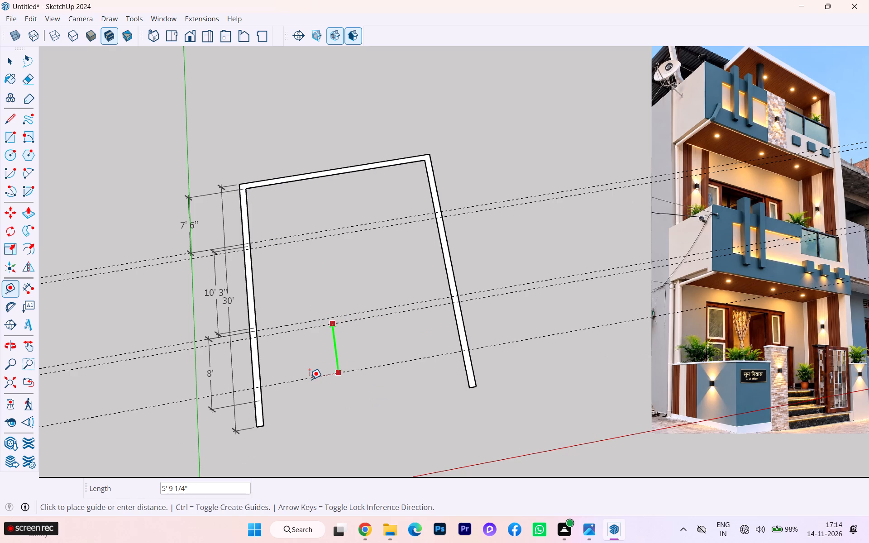
type("8'")
key("Return")
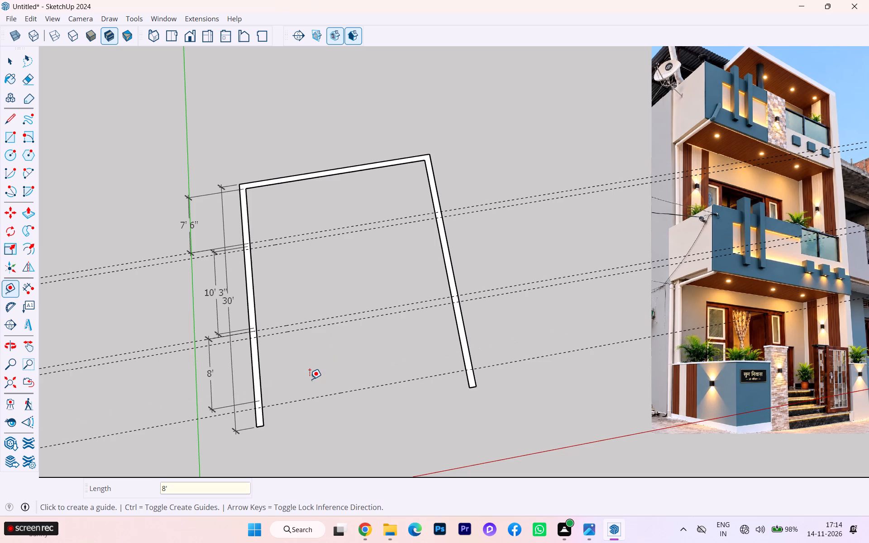
scroll(307, 410, "up", 4)
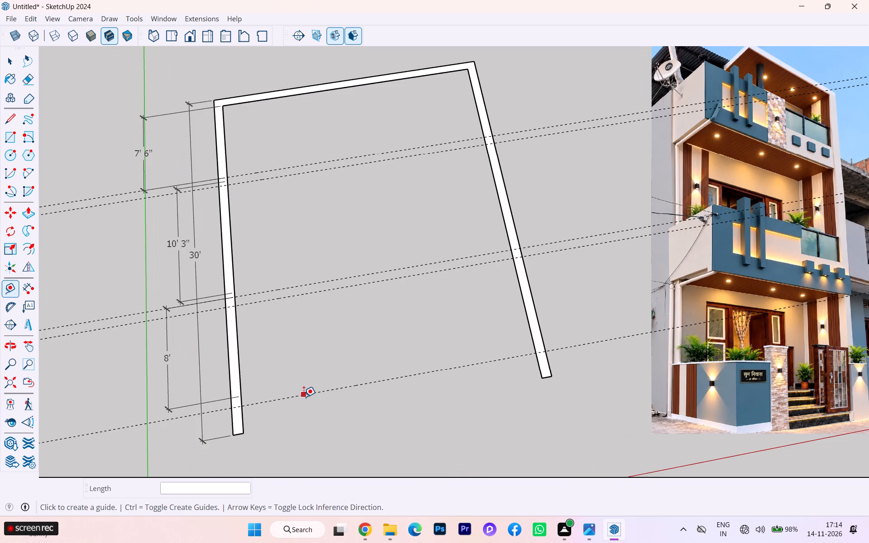
left_click(304, 397)
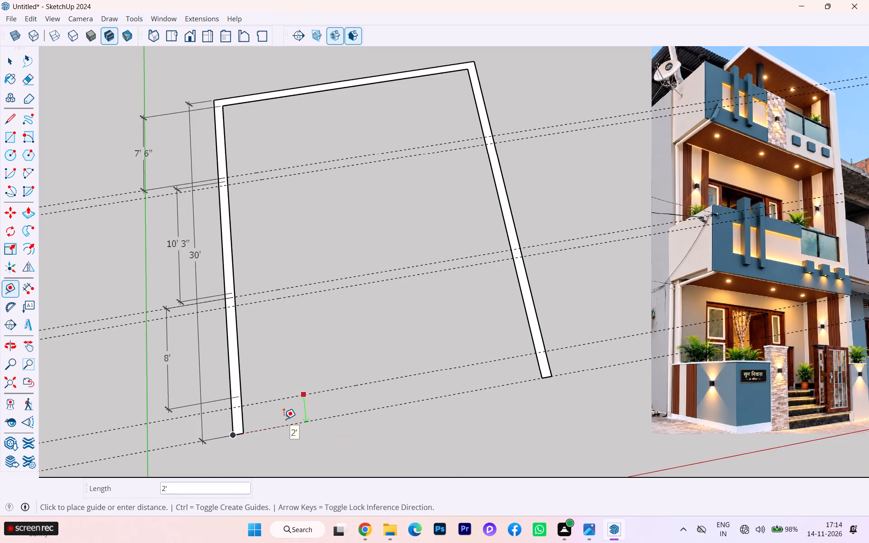
key("9")
key("Return")
Place a lengthwise guide 10'5" inward from the left wall's inner edge, and a second one 9" further toward the right wall.
scroll(315, 348, "down", 2)
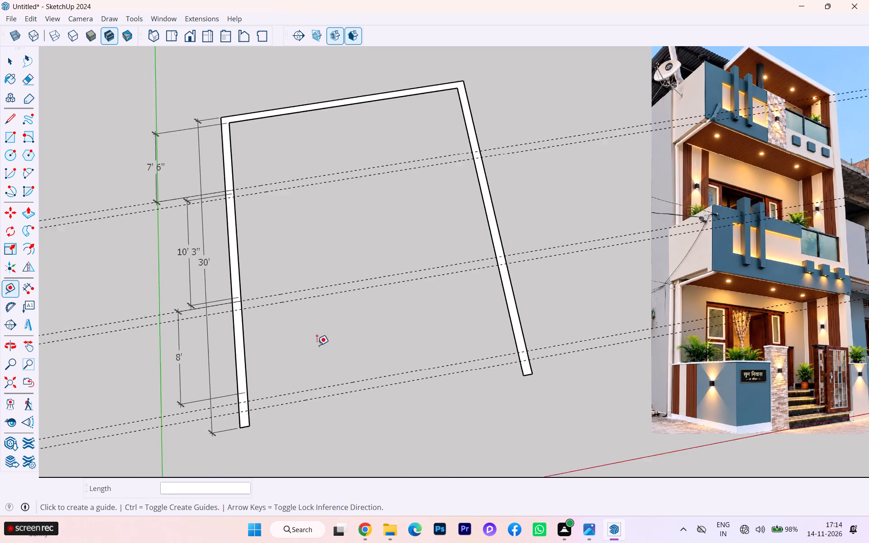
scroll(317, 345, "down", 3)
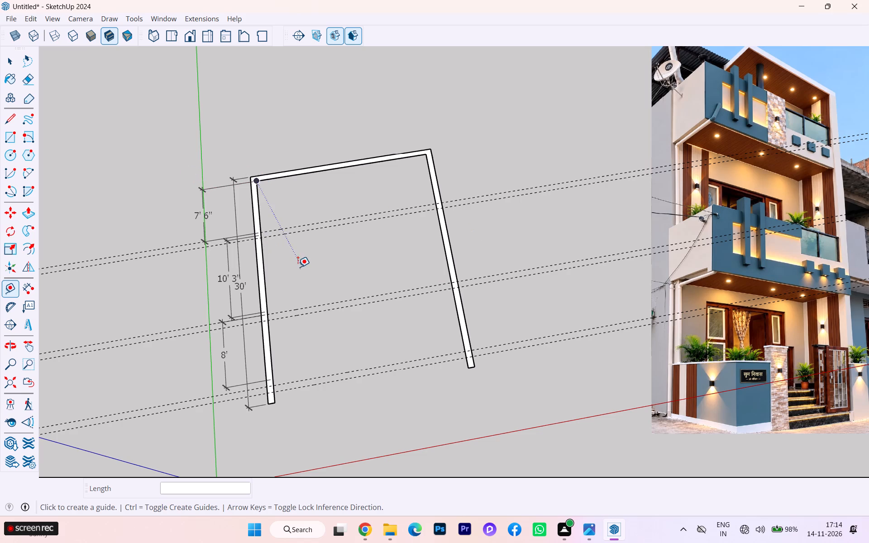
scroll(300, 265, "up", 2)
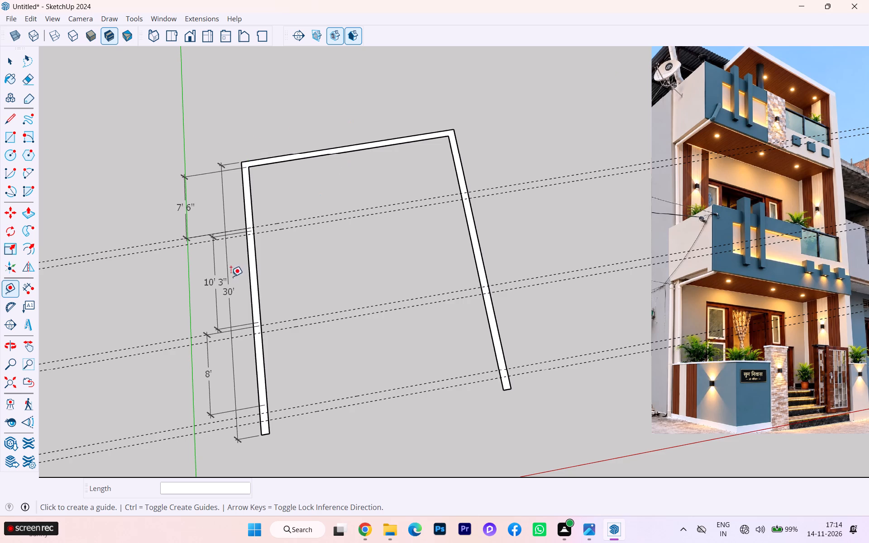
left_click(254, 272)
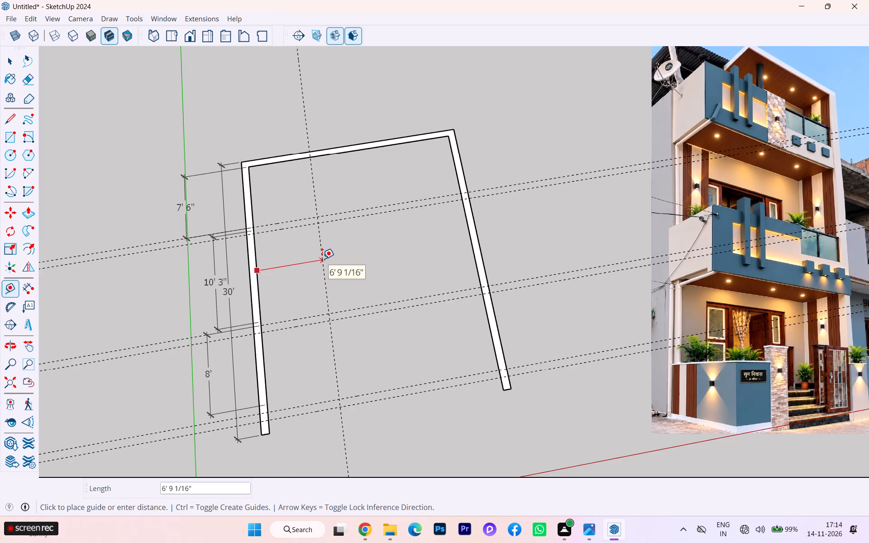
type("10'5")
key("shift+quotedbl")
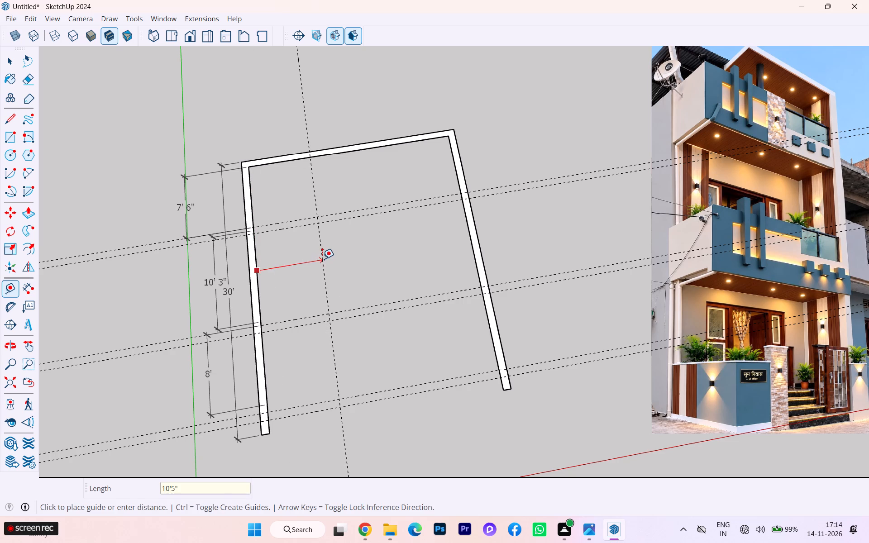
key("Return")
left_click(356, 259)
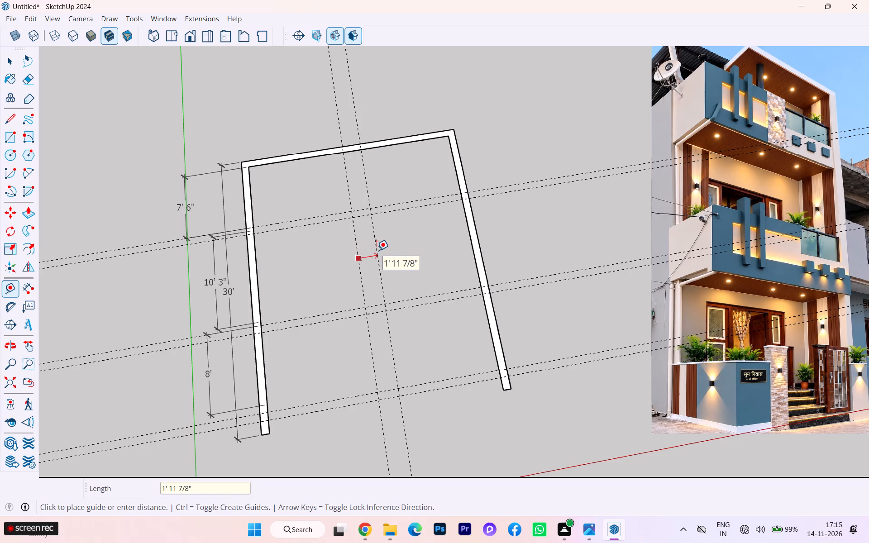
key("9")
key("Return")
Add a lengthwise guide 8' from the first lengthwise pair toward the right wall, and another 9" beyond it.
left_click(365, 263)
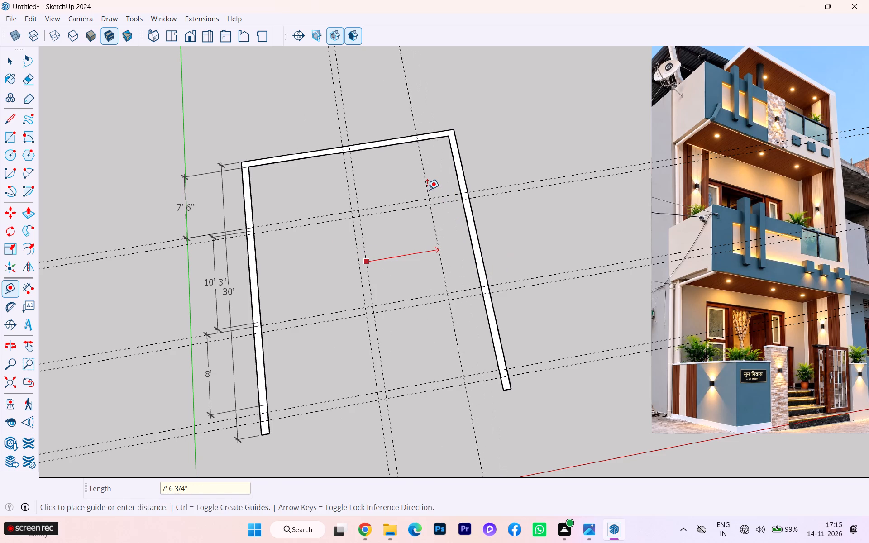
key("Right")
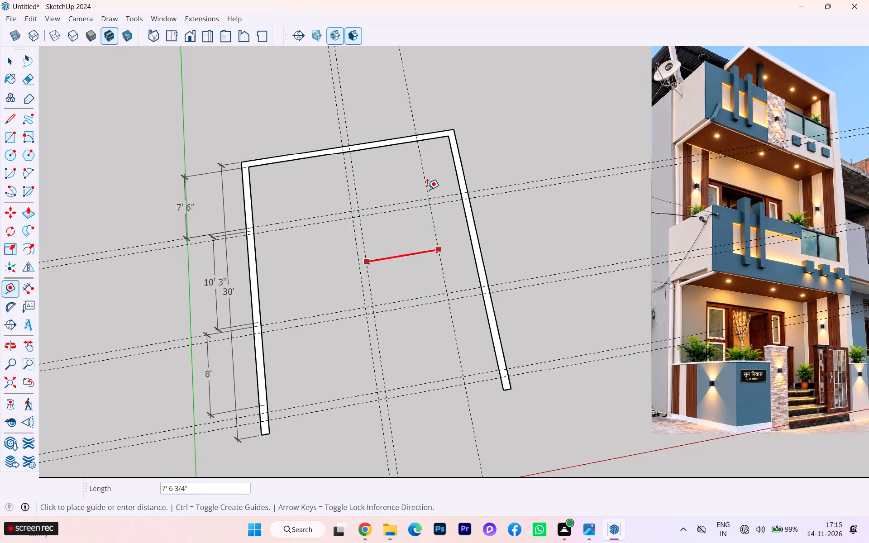
type("8'")
key("Return")
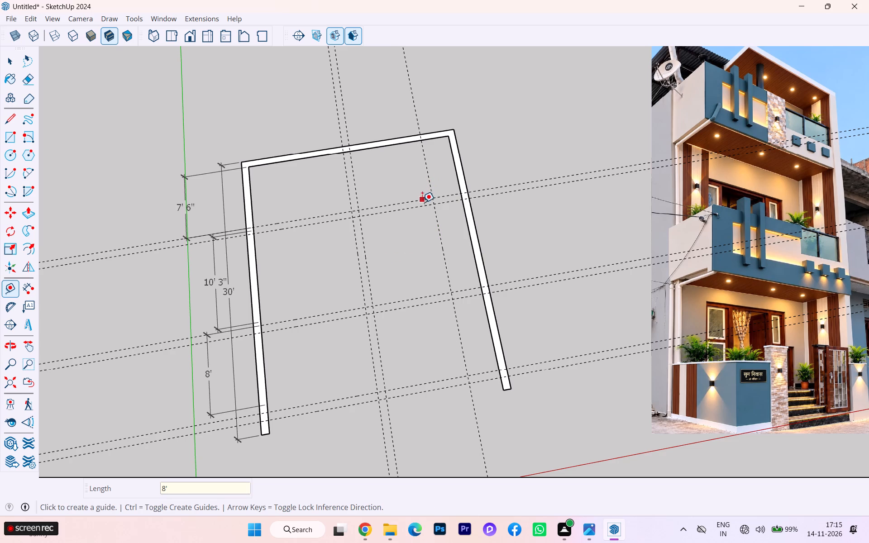
left_click(434, 220)
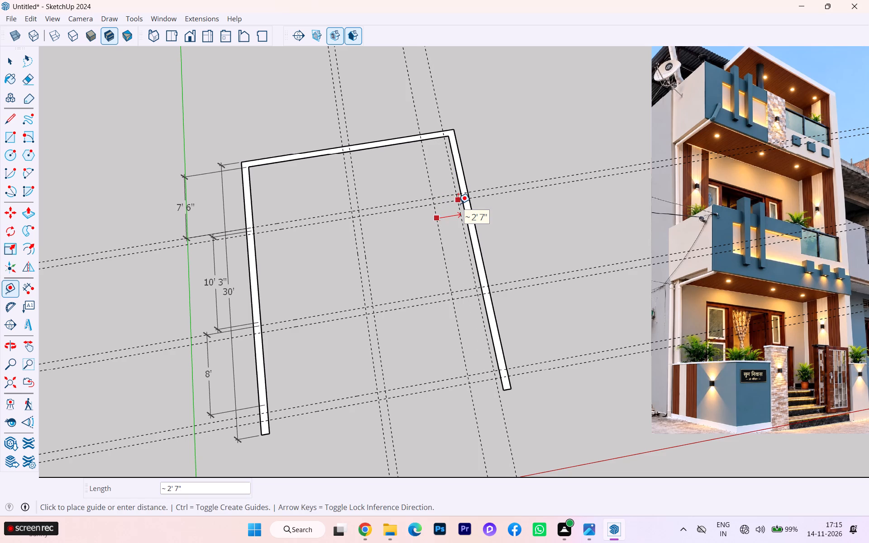
key("9")
key("Return")
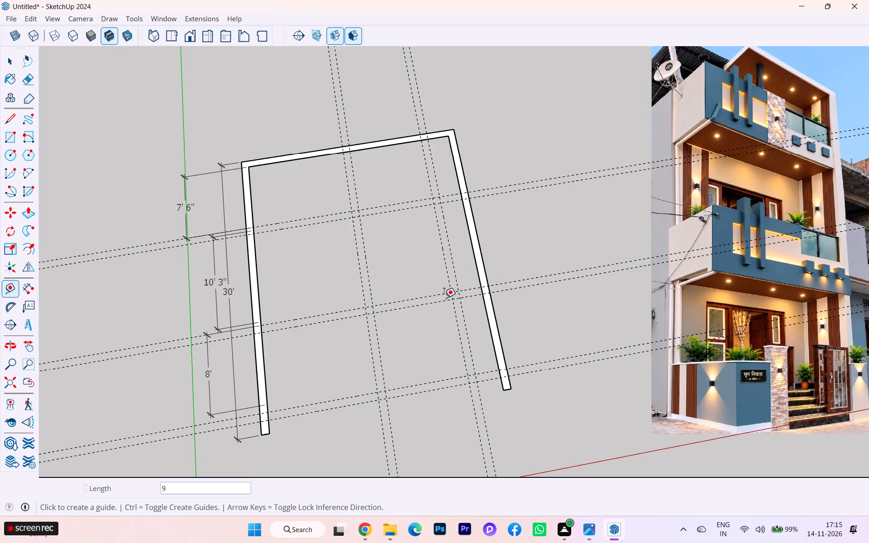
Start another lengthwise guide from the left line of the second lengthwise pair, offset toward the right wall near its open end.
scroll(345, 270, "up", 1)
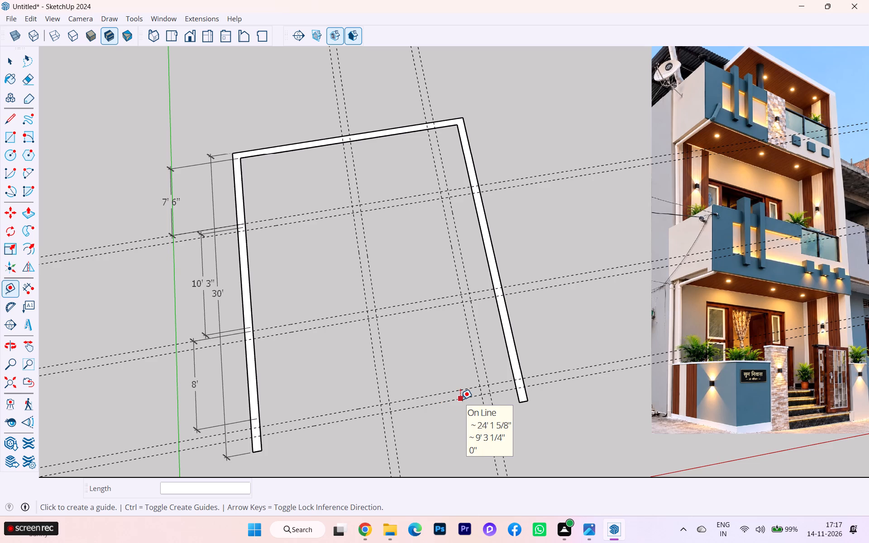
left_click(476, 381)
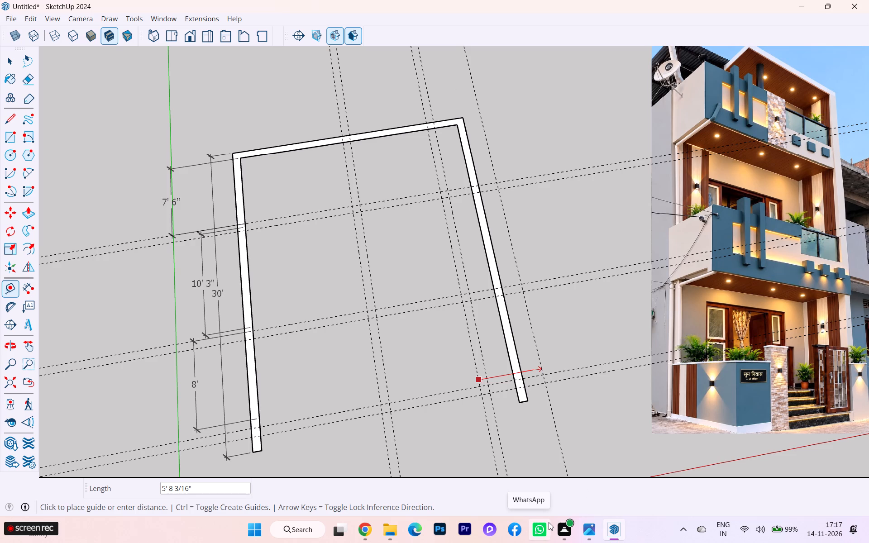
scroll(549, 522, "down", 1)
scroll(477, 382, "up", 6)
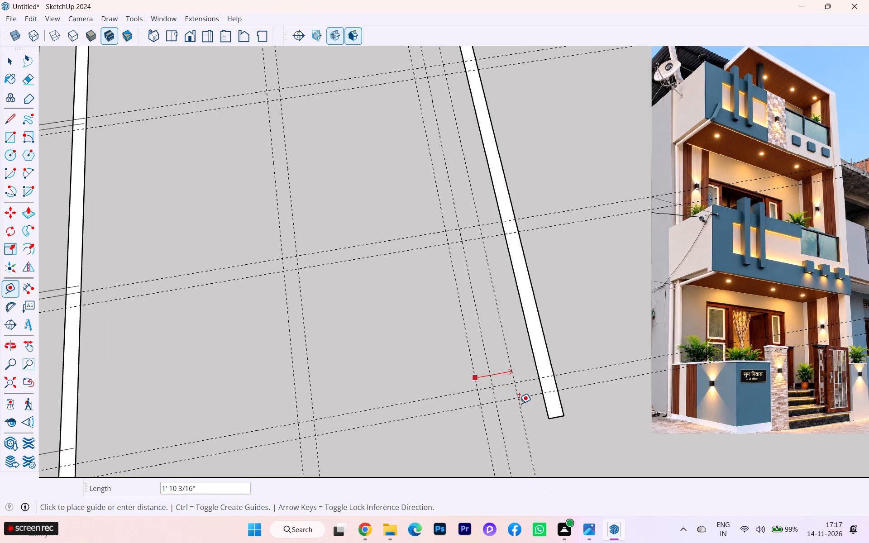
scroll(524, 411, "down", 2)
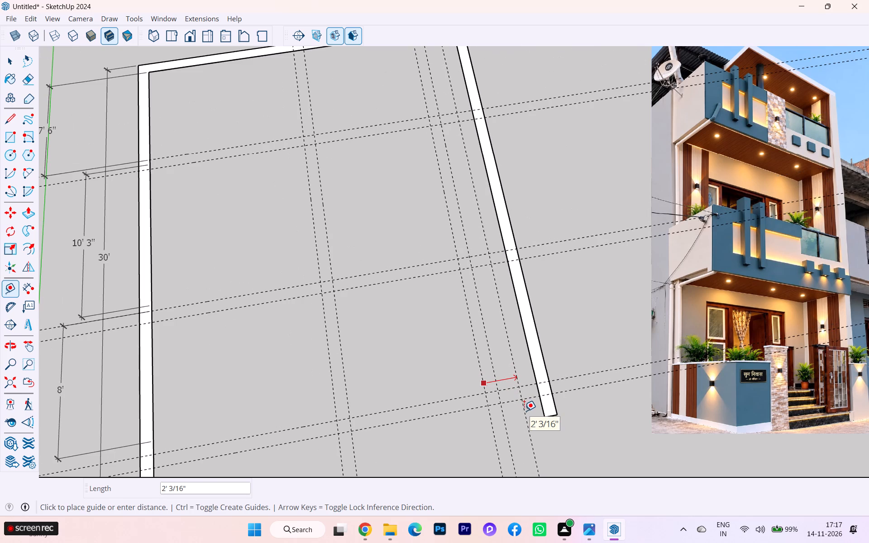
scroll(524, 411, "up", 1)
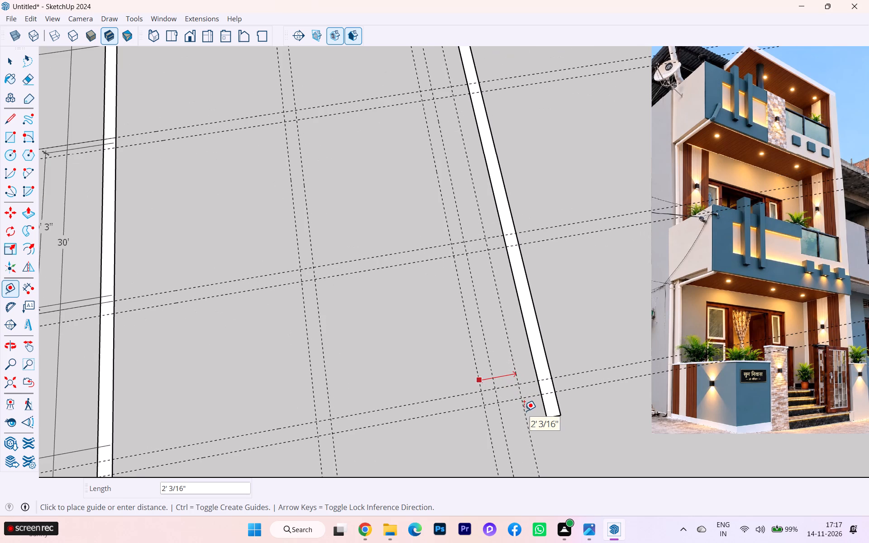
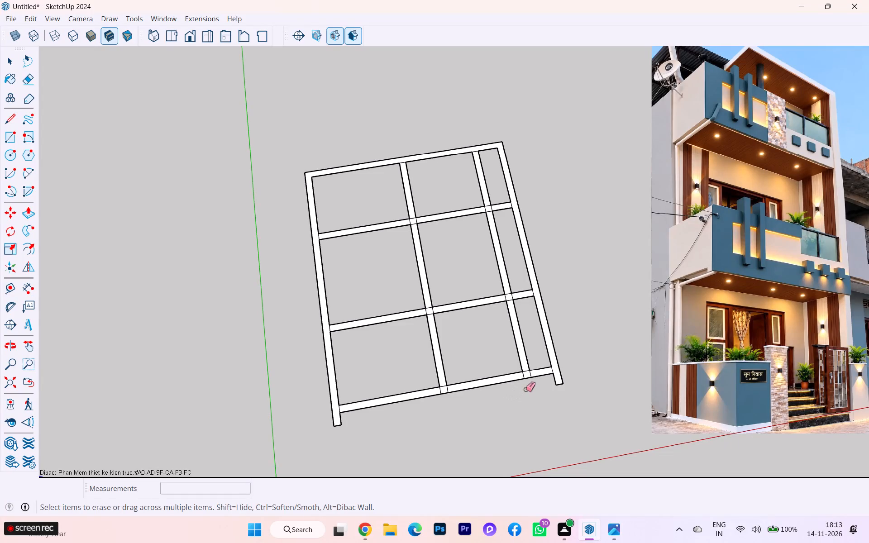
Examine the partition wall junctions in the floor plan up close, especially the crossings nearest the right wall.
scroll(519, 315, "up", 2)
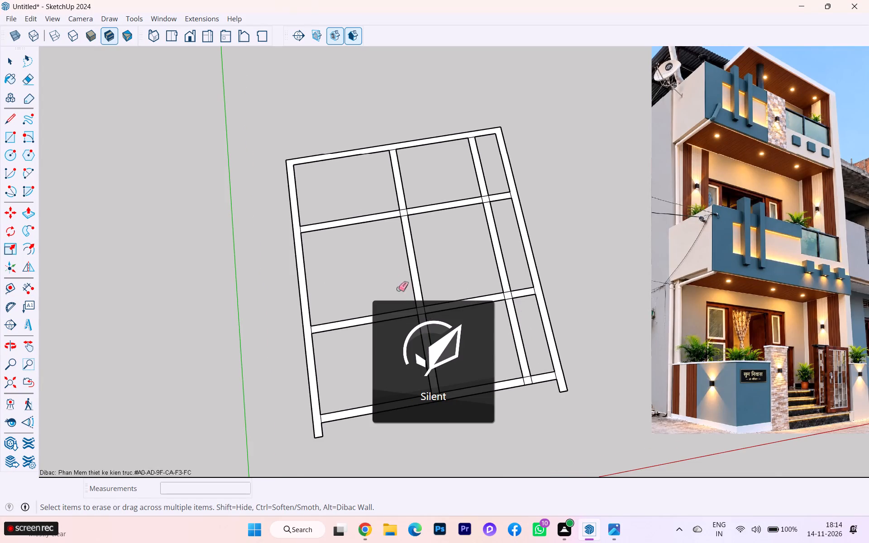
scroll(525, 185, "up", 2)
scroll(493, 216, "up", 3)
scroll(488, 208, "down", 1)
scroll(487, 206, "up", 3)
scroll(483, 205, "down", 1)
scroll(483, 205, "up", 4)
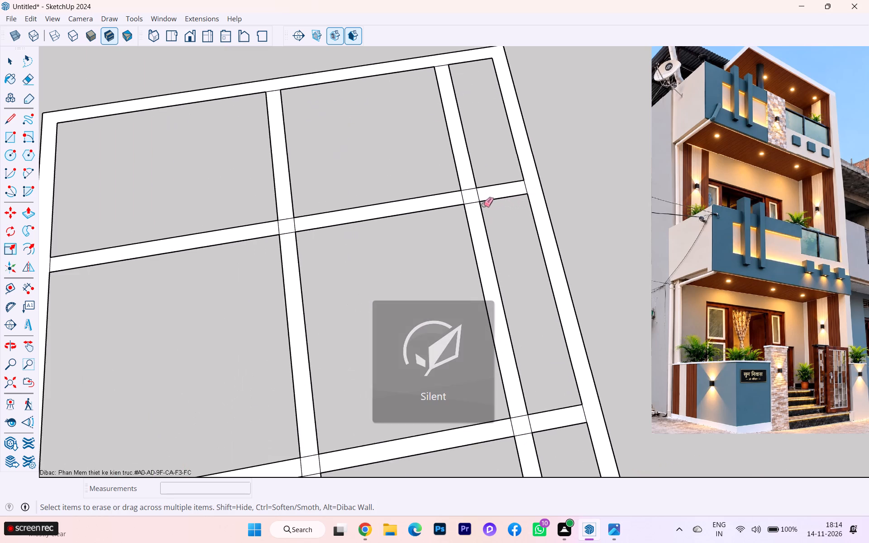
scroll(490, 209, "up", 1)
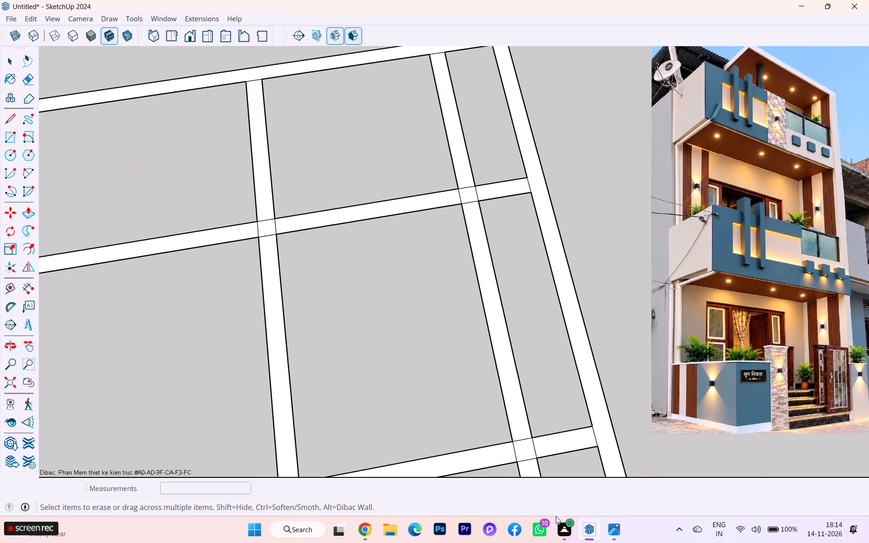
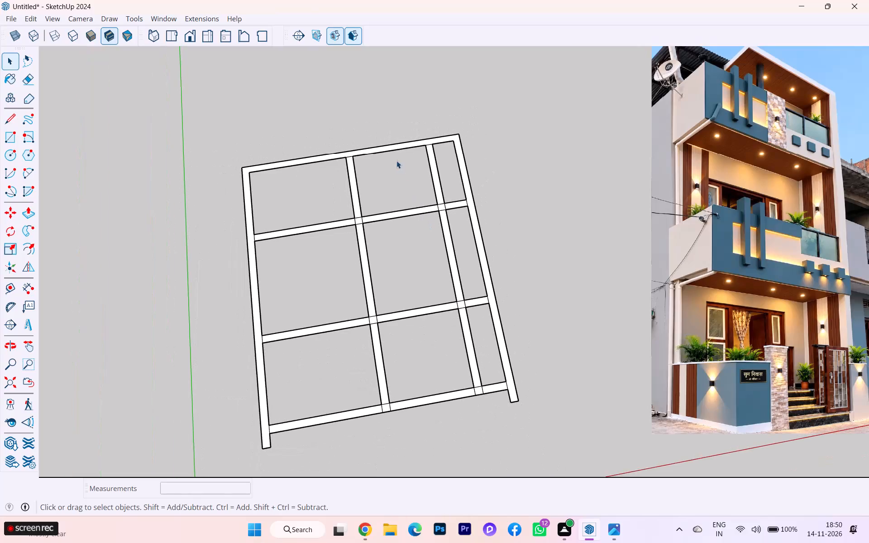
Examine the overall partition wall grid, including the crossings and the junctions along the outer walls.
scroll(395, 255, "up", 2)
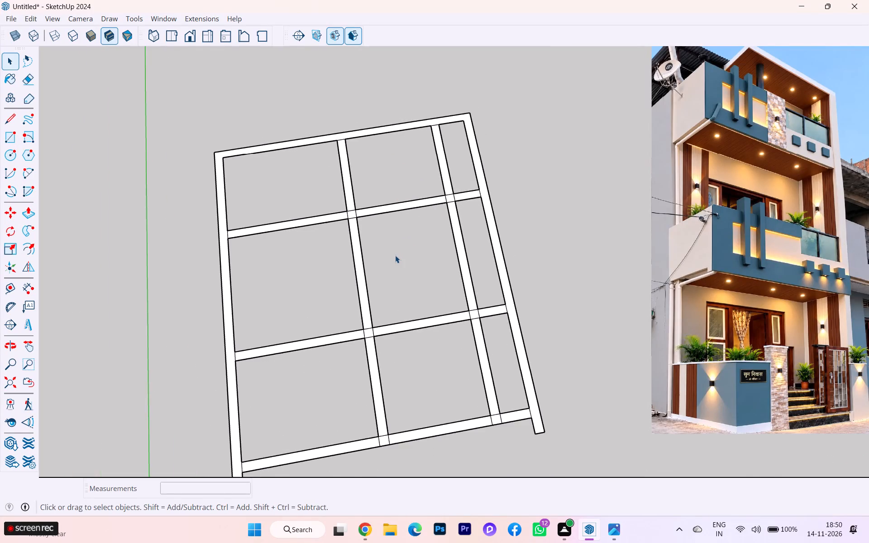
scroll(395, 255, "up", 3)
scroll(408, 265, "down", 1)
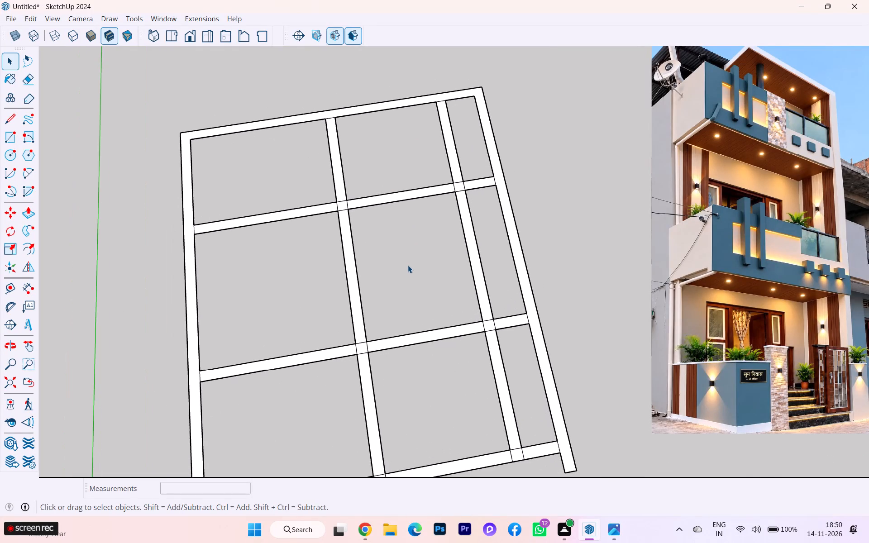
scroll(408, 266, "down", 3)
scroll(435, 257, "up", 1)
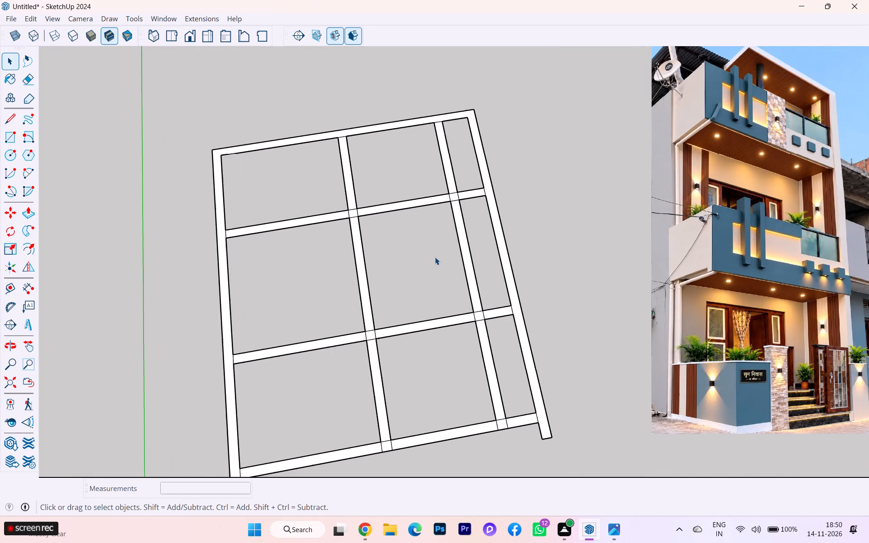
scroll(435, 257, "down", 2)
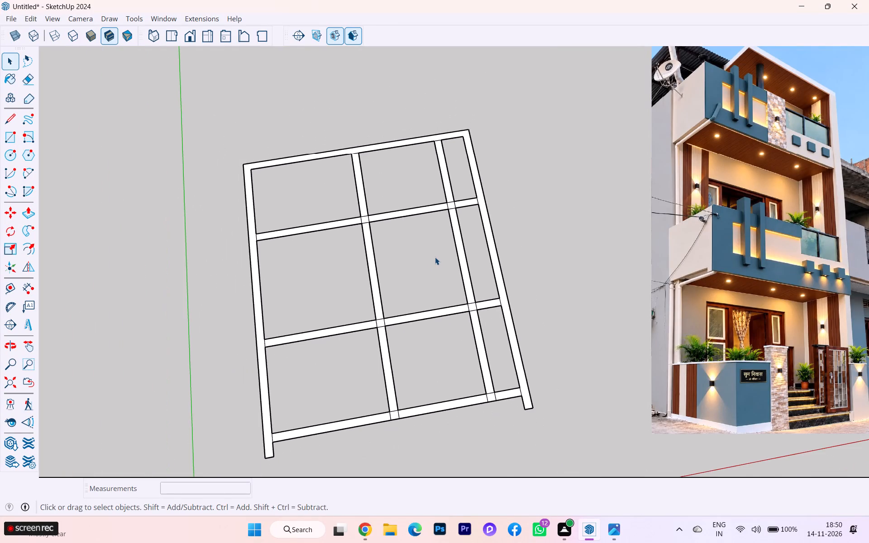
scroll(435, 257, "down", 1)
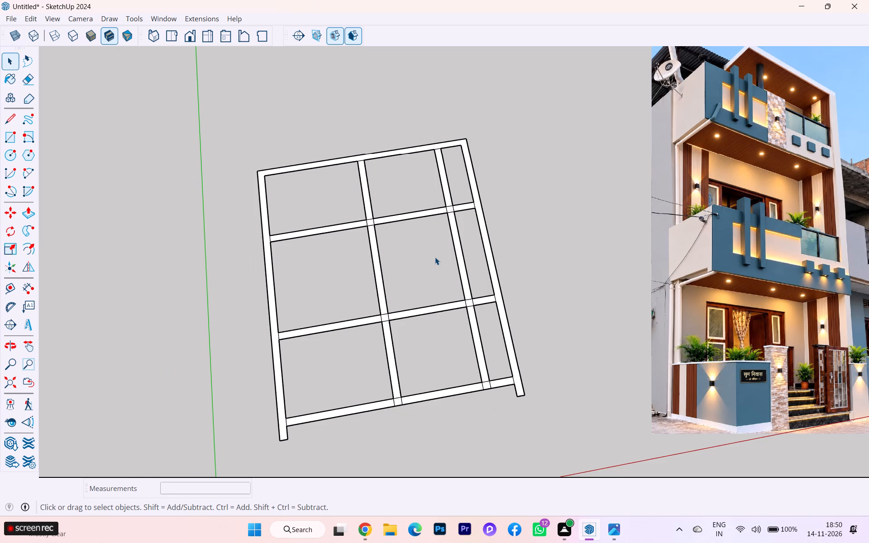
scroll(406, 222, "down", 1)
scroll(406, 222, "up", 3)
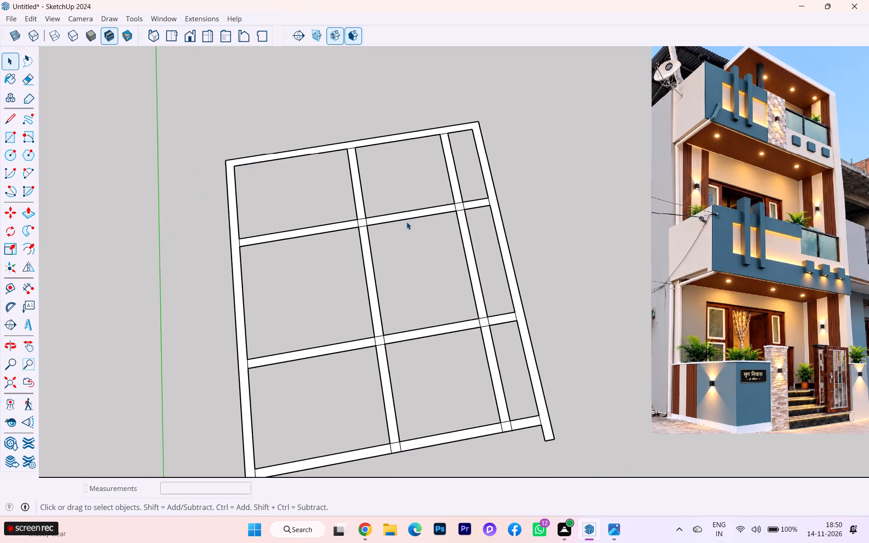
scroll(412, 217, "up", 4)
scroll(412, 217, "down", 1)
scroll(412, 217, "up", 1)
scroll(412, 217, "down", 4)
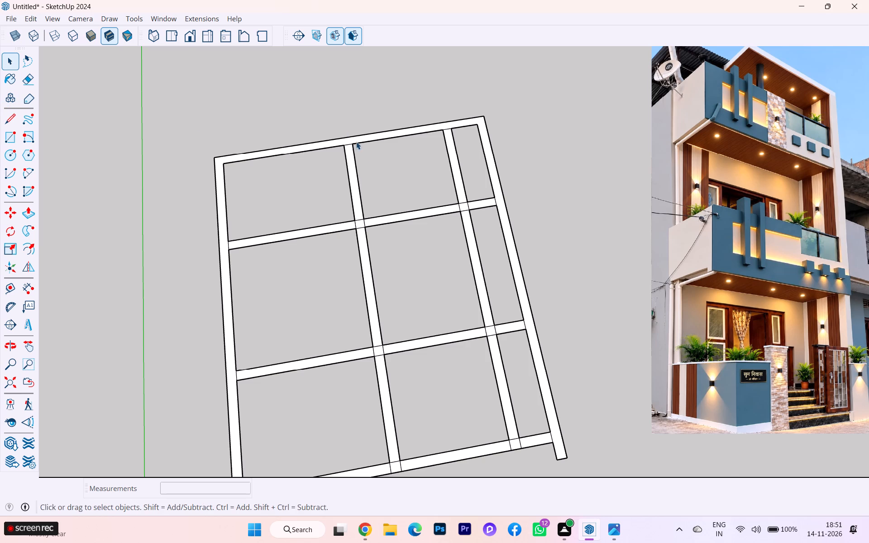
scroll(369, 169, "down", 2)
scroll(310, 135, "down", 2)
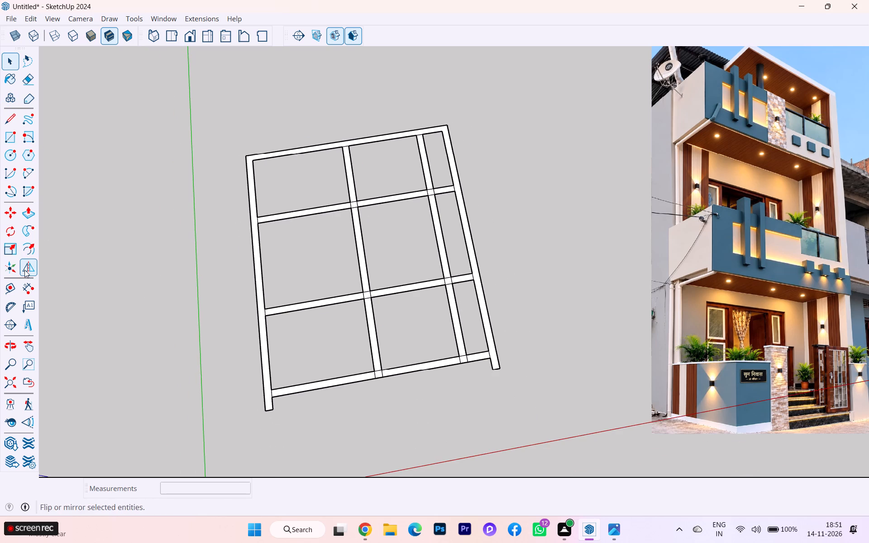
Measure how far the left outer wall projects beyond the front cross wall.
left_click(33, 287)
scroll(279, 411, "up", 2)
scroll(272, 408, "down", 1)
scroll(272, 408, "up", 3)
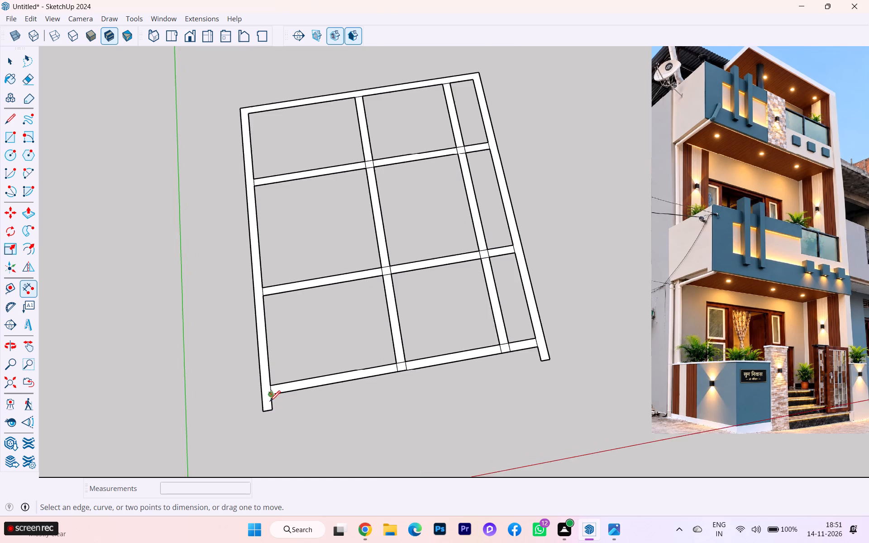
scroll(267, 392, "up", 2)
left_click(268, 395)
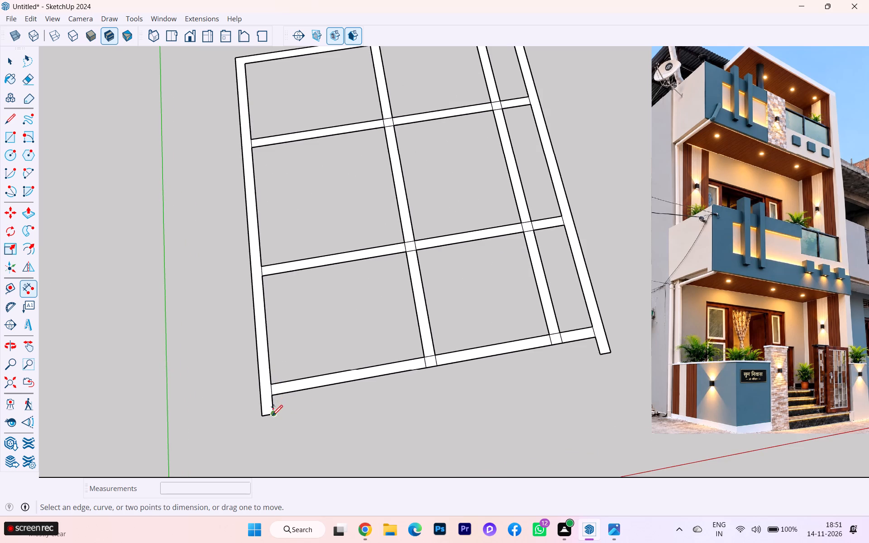
left_click(272, 415)
left_click(274, 393)
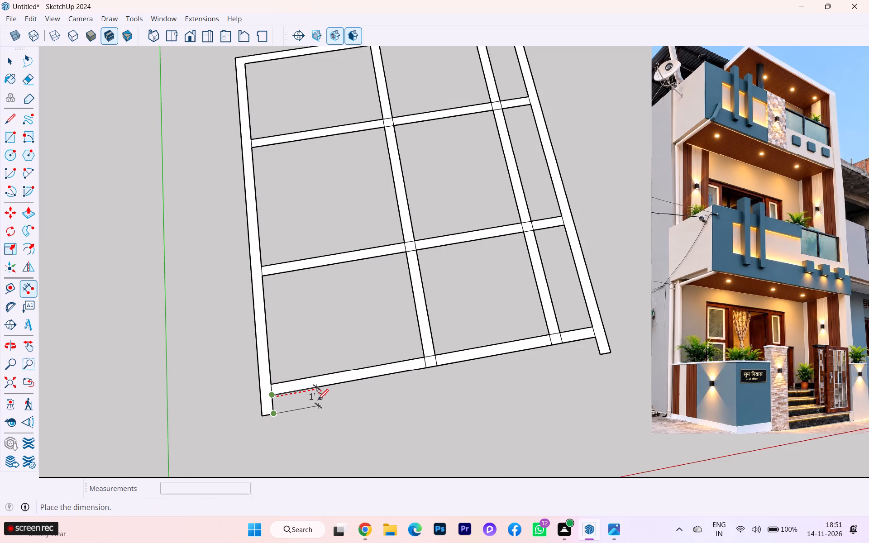
key("Escape")
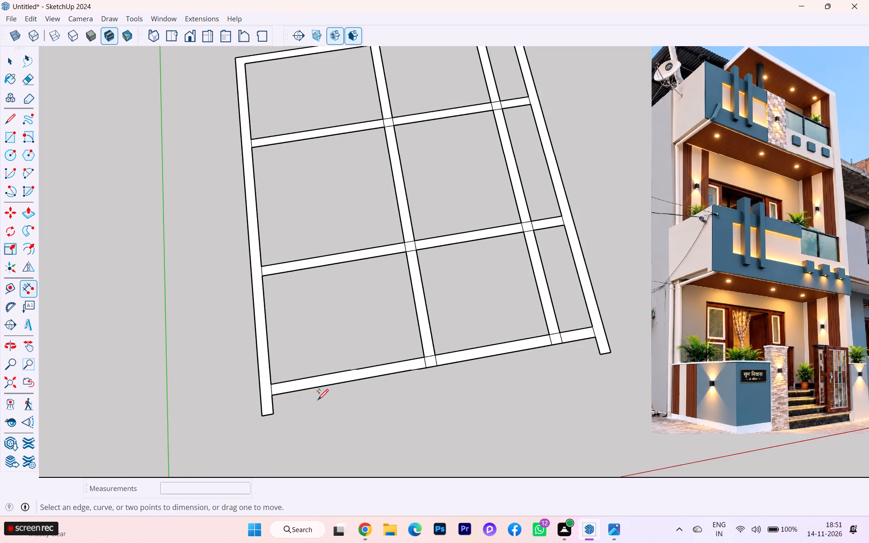
Erase the junction lines where the three cross walls meet the left outer wall.
left_click(28, 79)
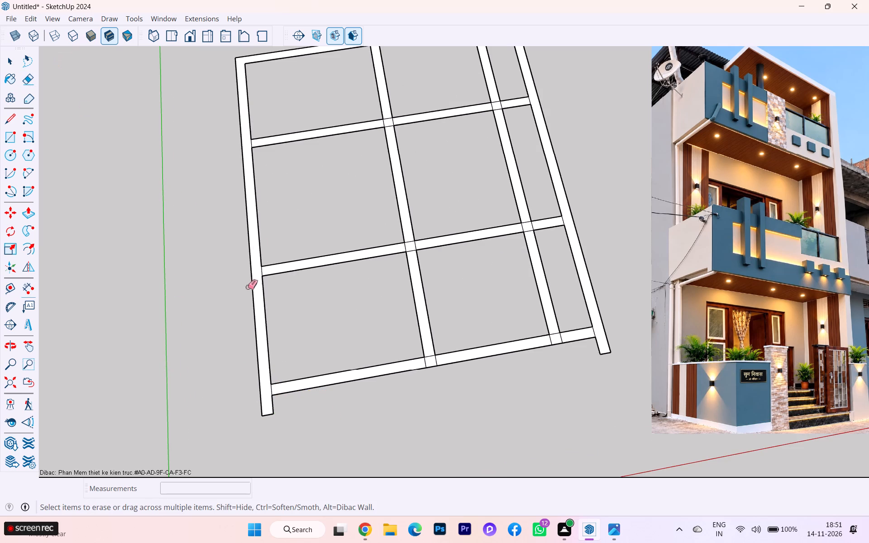
scroll(253, 146, "up", 1)
scroll(253, 146, "down", 1)
scroll(253, 146, "up", 9)
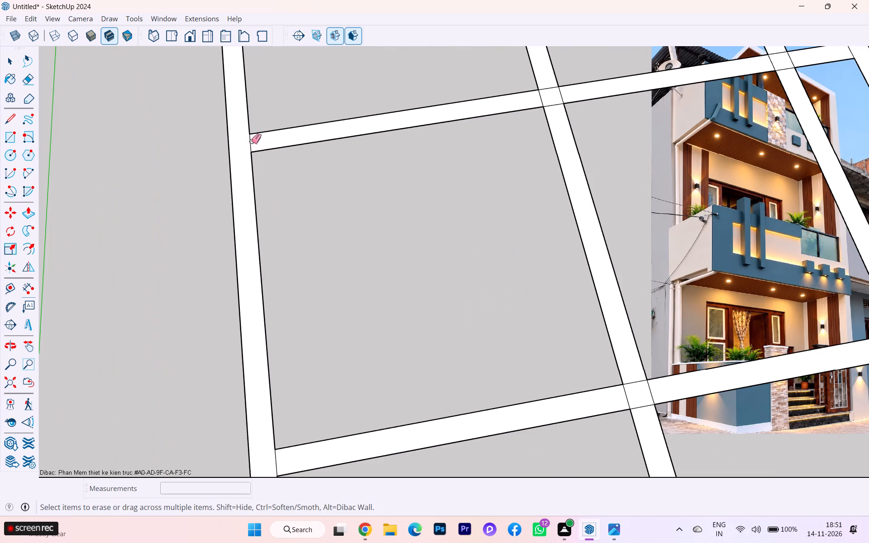
left_click(251, 141)
scroll(284, 178, "down", 3)
scroll(285, 196, "up", 1)
scroll(284, 206, "down", 2)
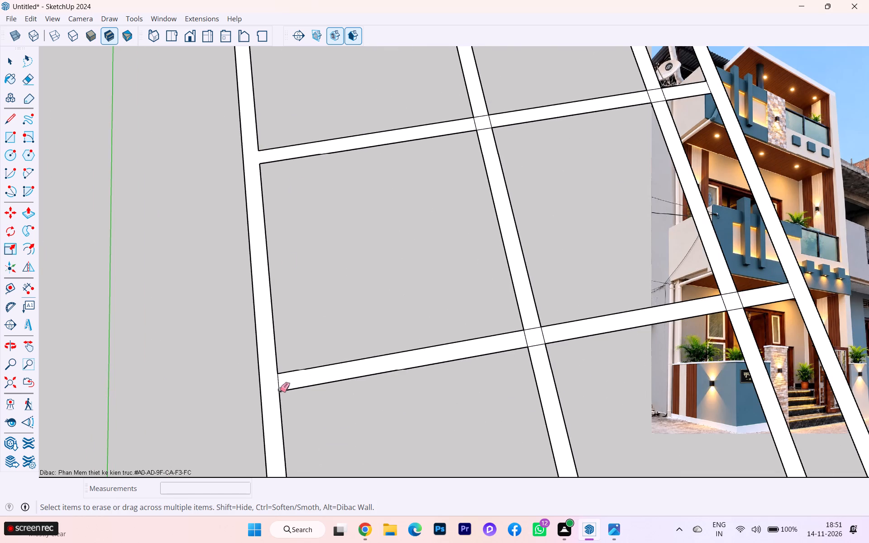
left_click(280, 389)
scroll(261, 307, "down", 2)
scroll(261, 307, "up", 1)
scroll(261, 307, "down", 2)
scroll(331, 202, "down", 1)
scroll(331, 202, "up", 1)
scroll(331, 202, "down", 8)
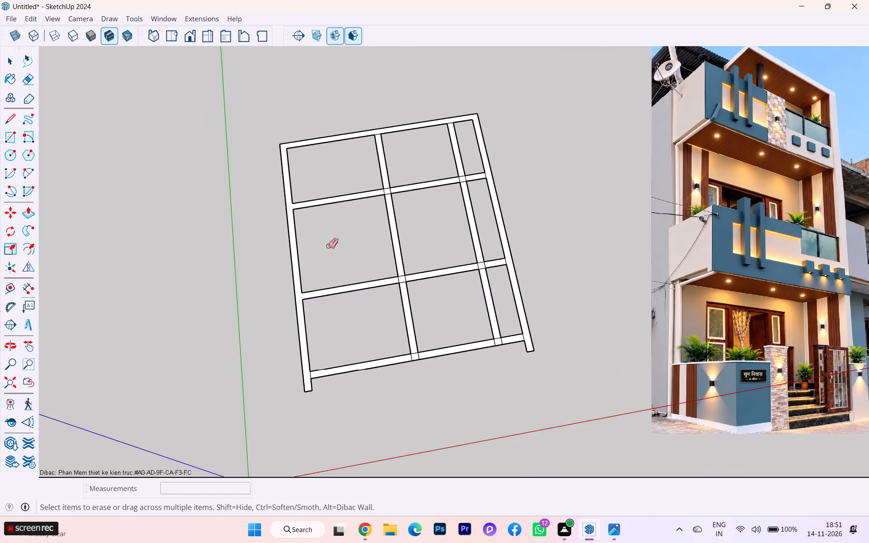
scroll(296, 372, "up", 2)
scroll(296, 372, "down", 1)
scroll(296, 372, "up", 13)
scroll(314, 373, "down", 1)
scroll(314, 373, "up", 4)
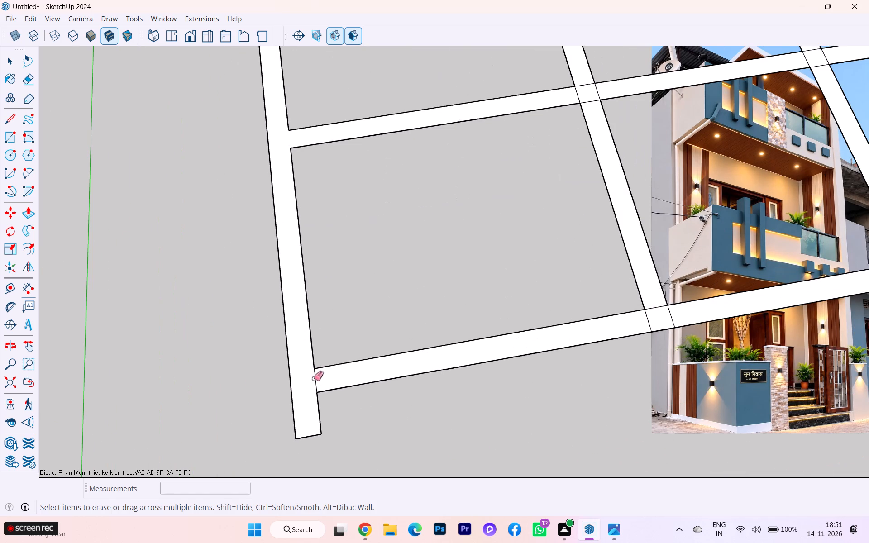
left_click(314, 379)
scroll(290, 285, "down", 7)
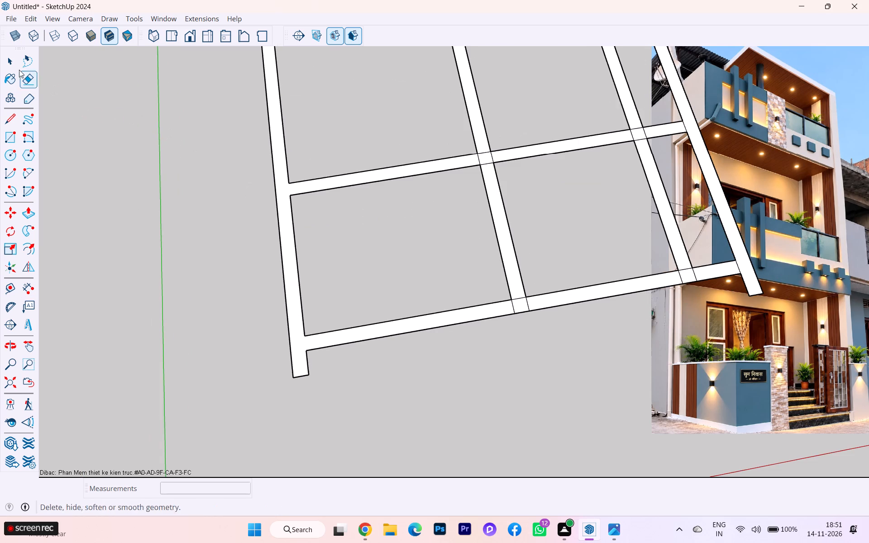
left_click(15, 62)
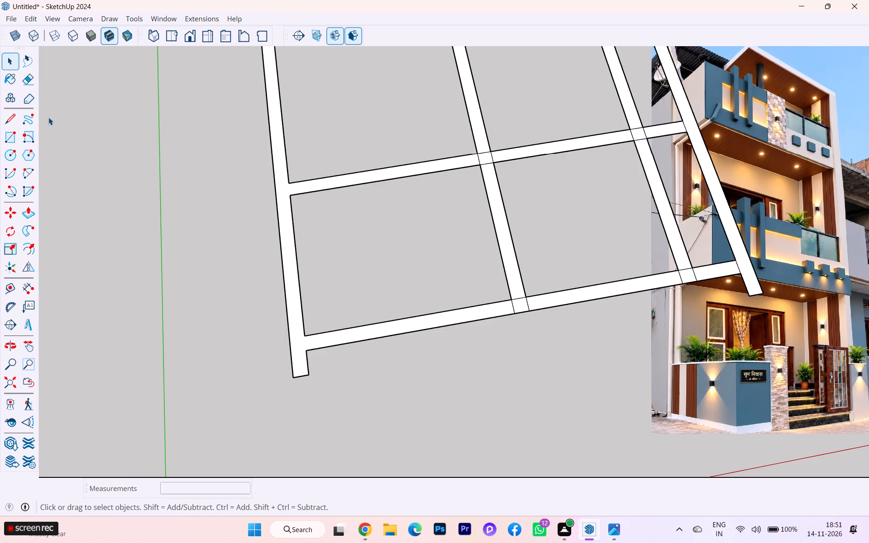
Erase the segments of all three cross walls between the rightmost inner partition and the right outer wall.
scroll(563, 349, "down", 1)
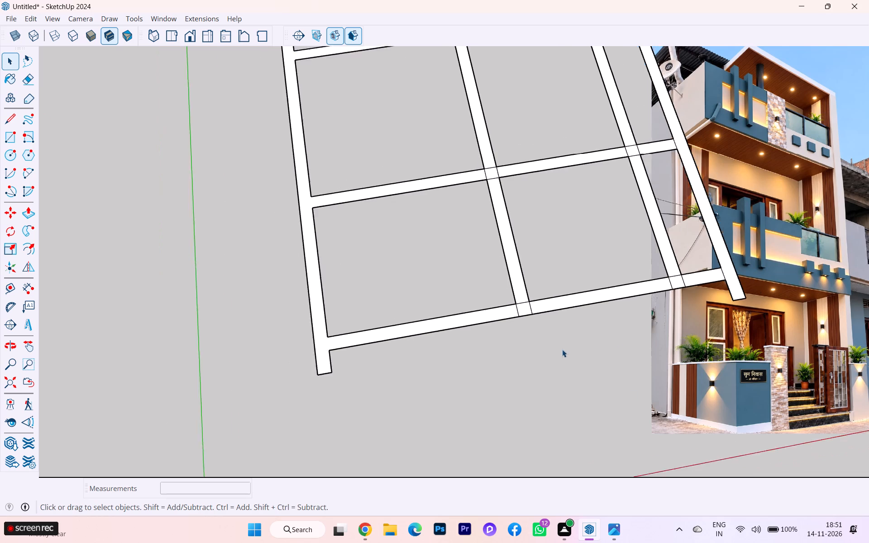
scroll(562, 349, "down", 1)
scroll(560, 350, "up", 1)
scroll(559, 350, "down", 1)
scroll(424, 350, "down", 2)
scroll(423, 350, "up", 2)
scroll(423, 350, "down", 7)
scroll(424, 350, "up", 2)
scroll(424, 350, "down", 1)
scroll(424, 350, "up", 1)
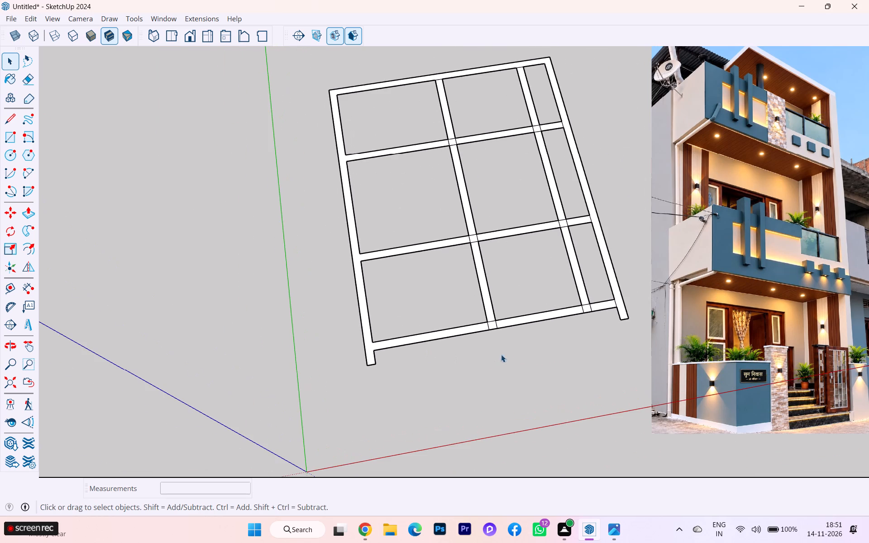
scroll(504, 343, "down", 2)
scroll(569, 341, "down", 1)
middle_click_drag(569, 341, 515, 341)
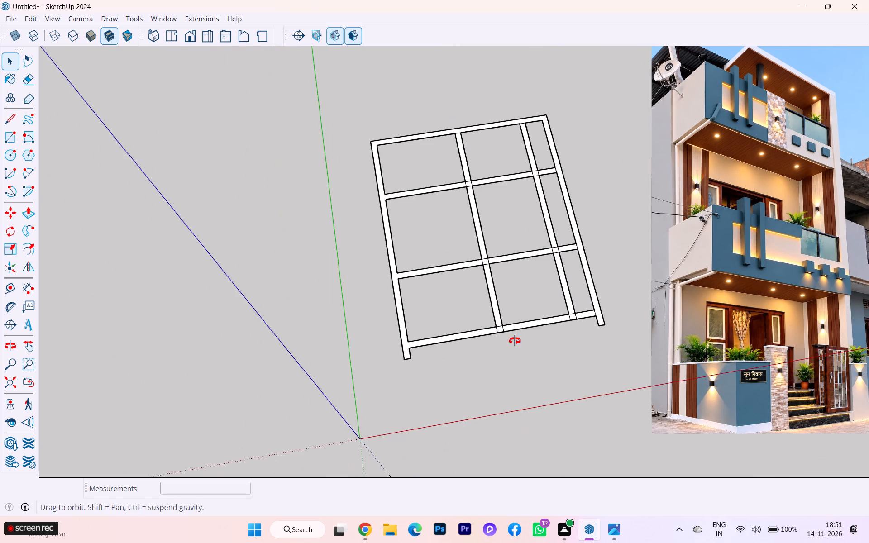
middle_click_drag(515, 341, 517, 335)
scroll(629, 319, "up", 5)
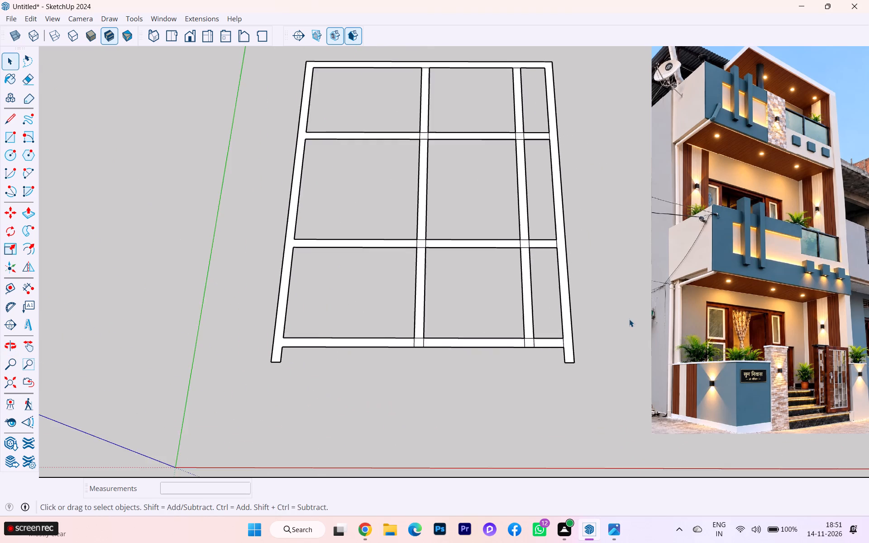
scroll(596, 330, "up", 1)
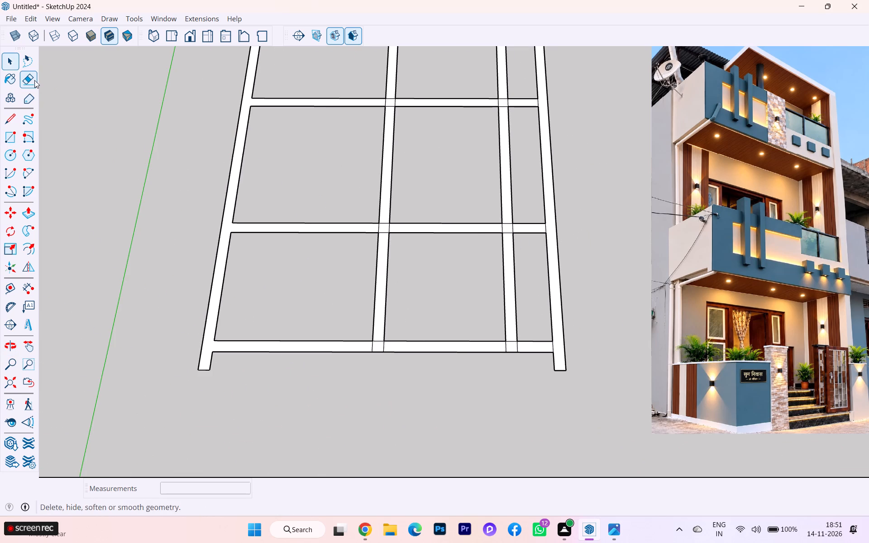
left_click(34, 77)
scroll(527, 89, "up", 4)
left_click_drag(528, 95, 527, 105)
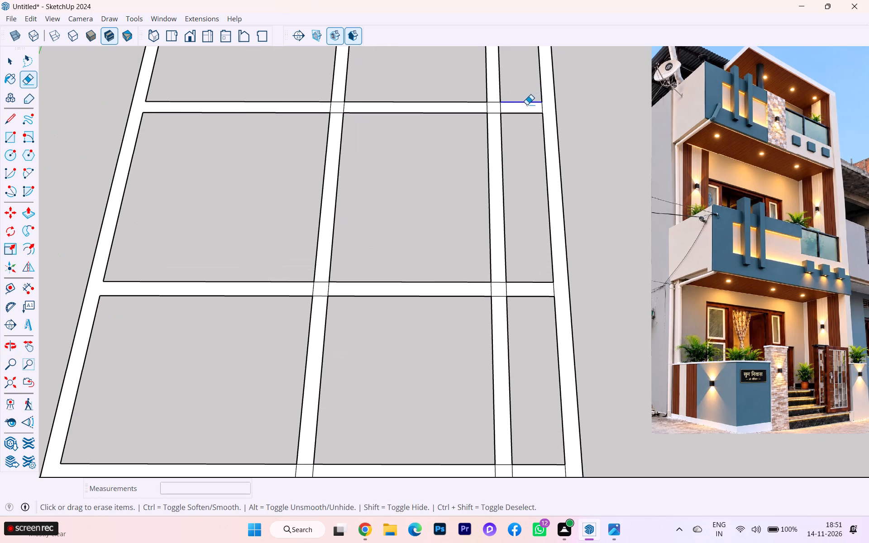
left_click_drag(527, 105, 525, 120)
scroll(525, 123, "down", 2)
scroll(511, 116, "up", 4)
scroll(511, 116, "down", 5)
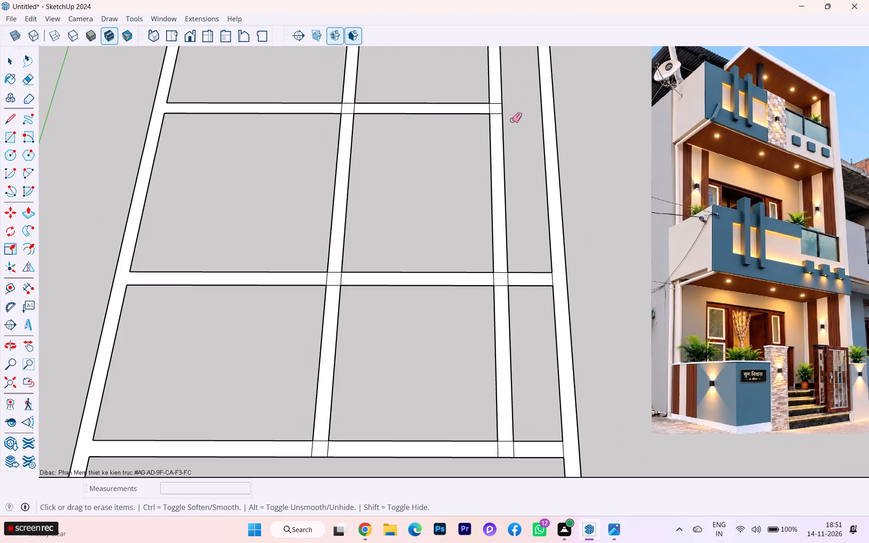
left_click_drag(524, 192, 518, 279)
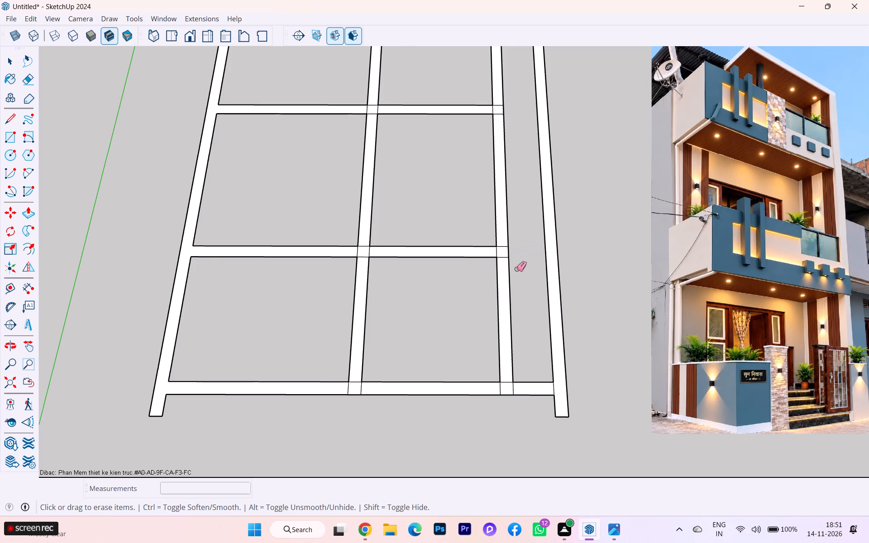
scroll(520, 265, "down", 3)
left_click_drag(525, 310, 520, 338)
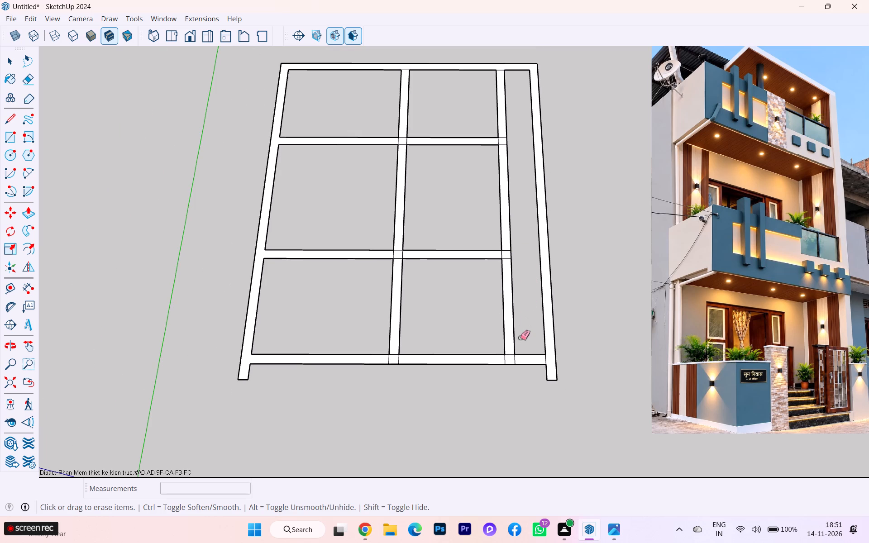
left_click_drag(520, 338, 525, 380)
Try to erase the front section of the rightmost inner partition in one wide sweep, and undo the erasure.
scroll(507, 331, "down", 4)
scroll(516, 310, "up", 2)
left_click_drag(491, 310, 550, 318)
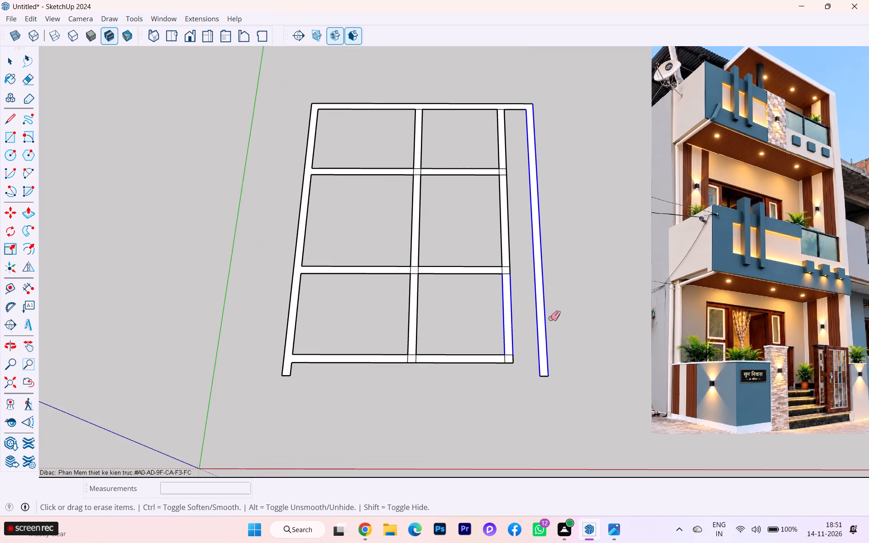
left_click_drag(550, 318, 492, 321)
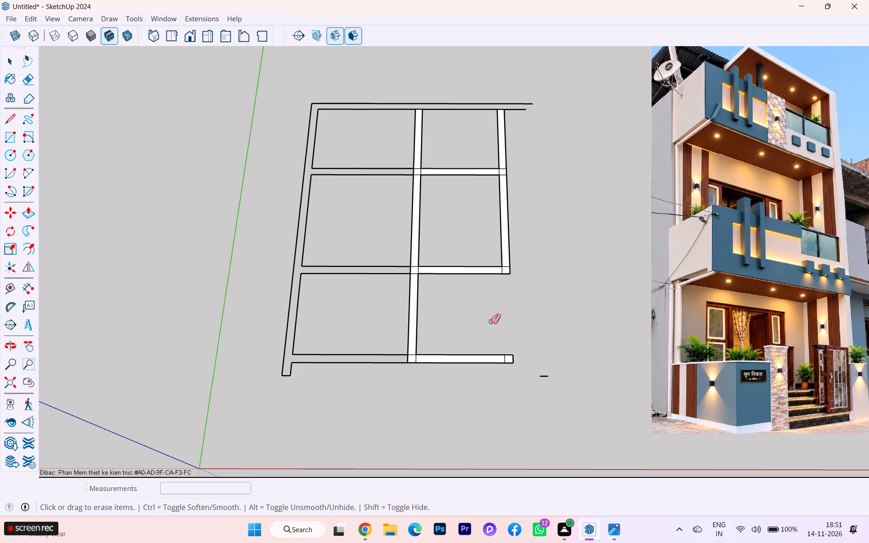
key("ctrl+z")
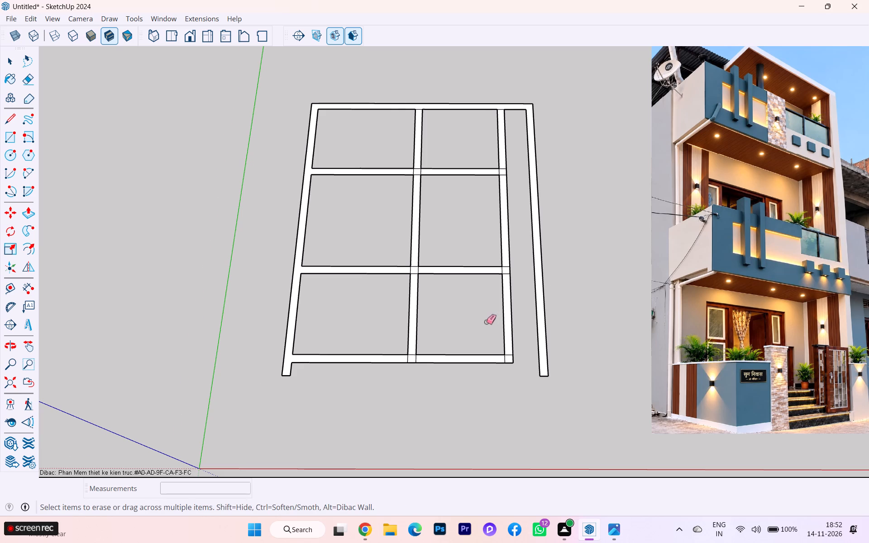
Erase the rightmost inner partition between the middle and front cross walls, along with its leftover junction line on the front wall.
scroll(486, 322, "up", 3)
left_click_drag(480, 322, 528, 329)
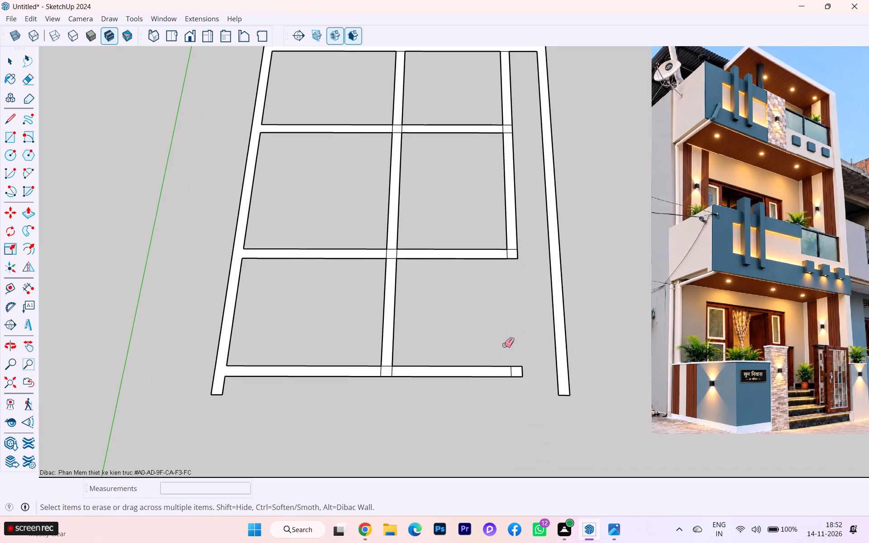
scroll(501, 369, "up", 2)
scroll(513, 376, "down", 1)
left_click(514, 373)
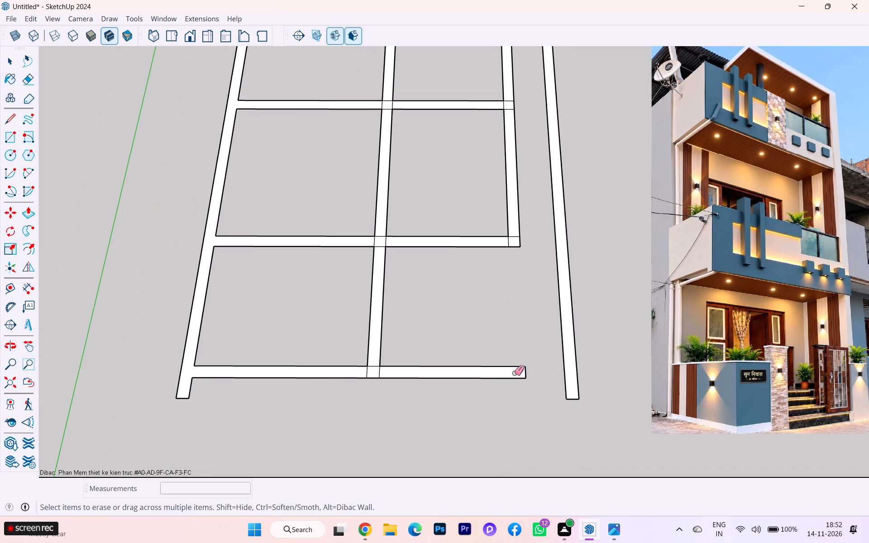
scroll(420, 363, "up", 1)
scroll(396, 361, "down", 6)
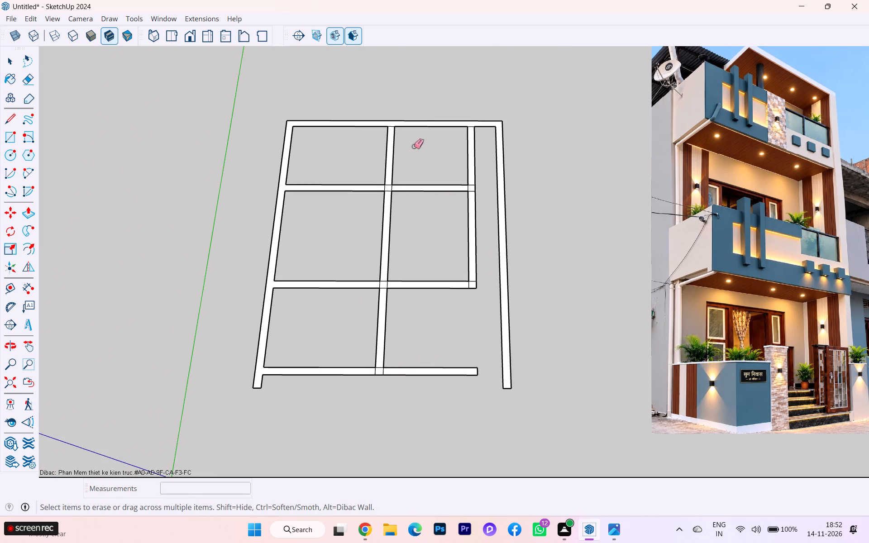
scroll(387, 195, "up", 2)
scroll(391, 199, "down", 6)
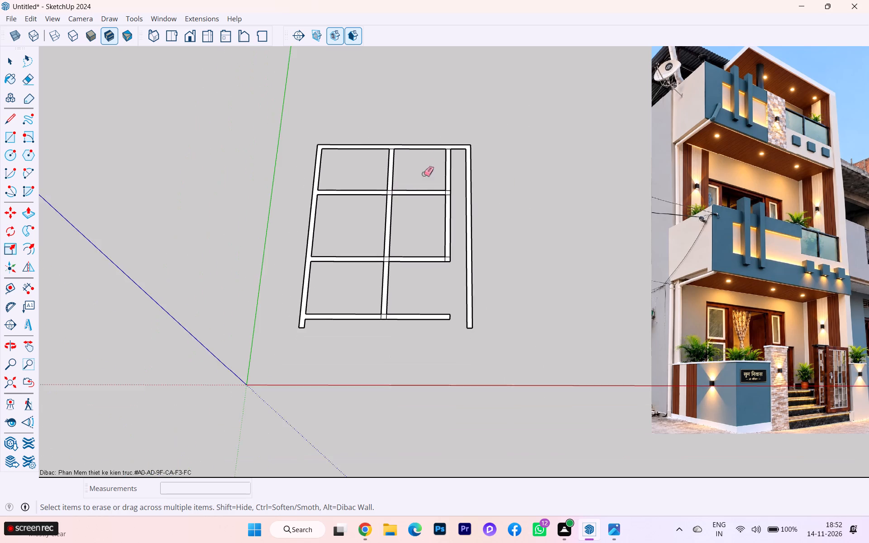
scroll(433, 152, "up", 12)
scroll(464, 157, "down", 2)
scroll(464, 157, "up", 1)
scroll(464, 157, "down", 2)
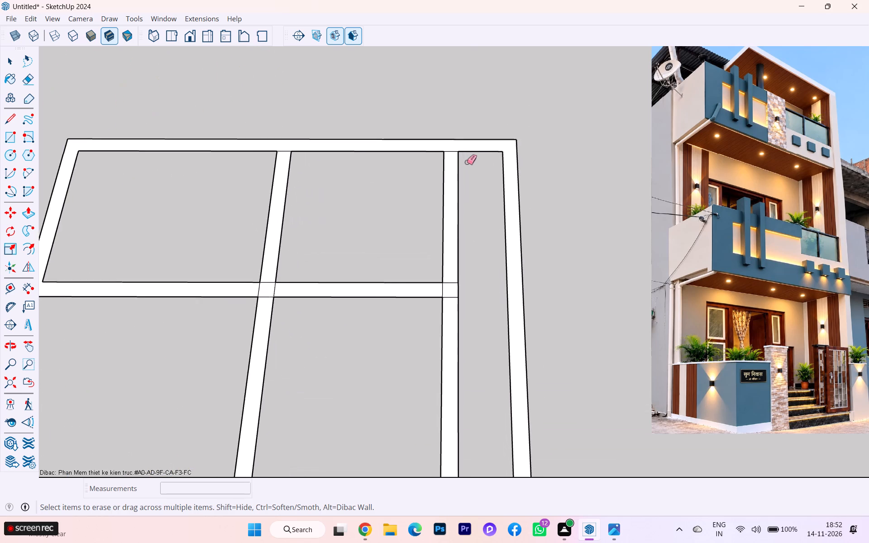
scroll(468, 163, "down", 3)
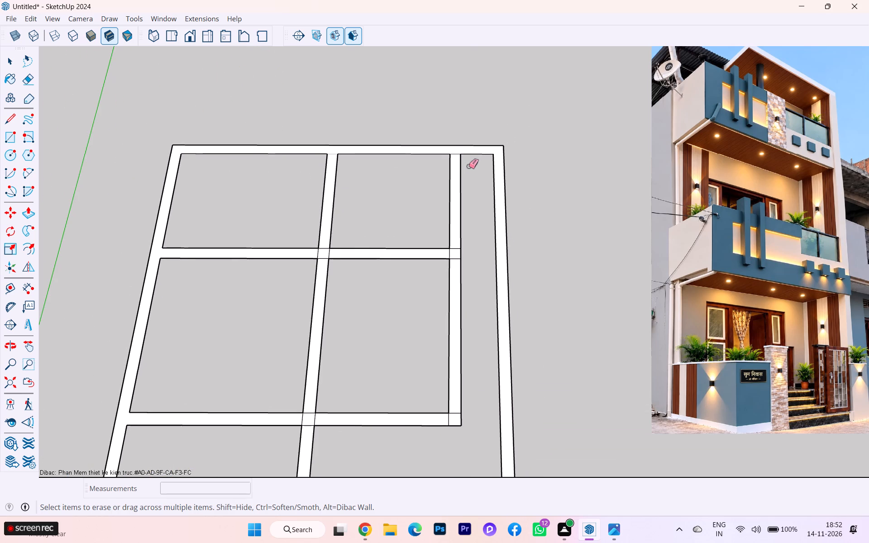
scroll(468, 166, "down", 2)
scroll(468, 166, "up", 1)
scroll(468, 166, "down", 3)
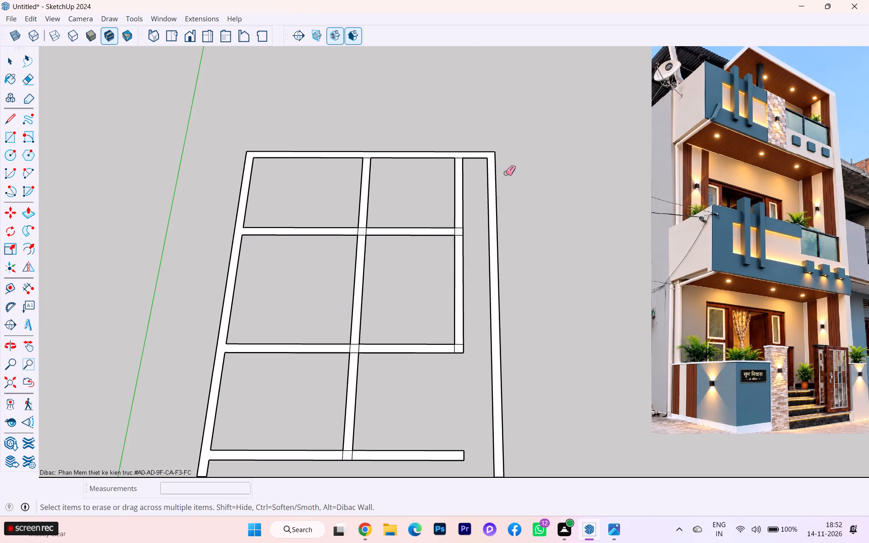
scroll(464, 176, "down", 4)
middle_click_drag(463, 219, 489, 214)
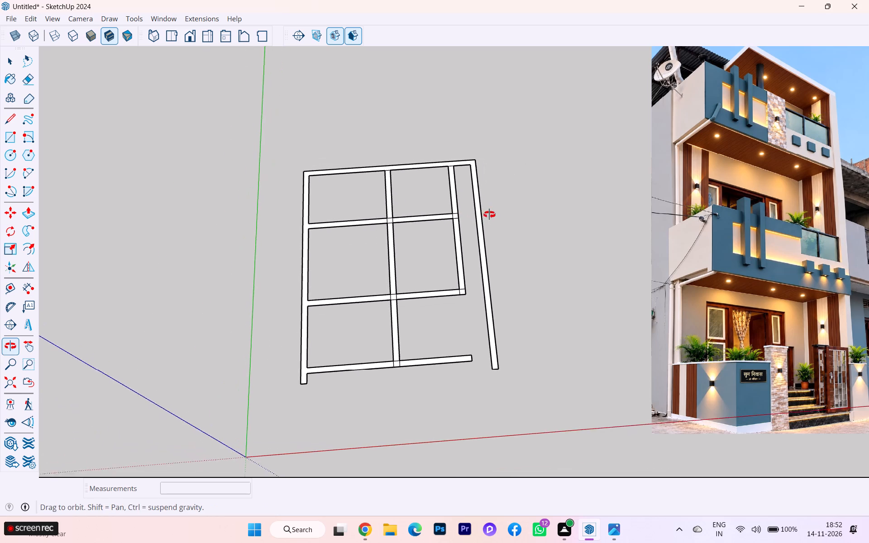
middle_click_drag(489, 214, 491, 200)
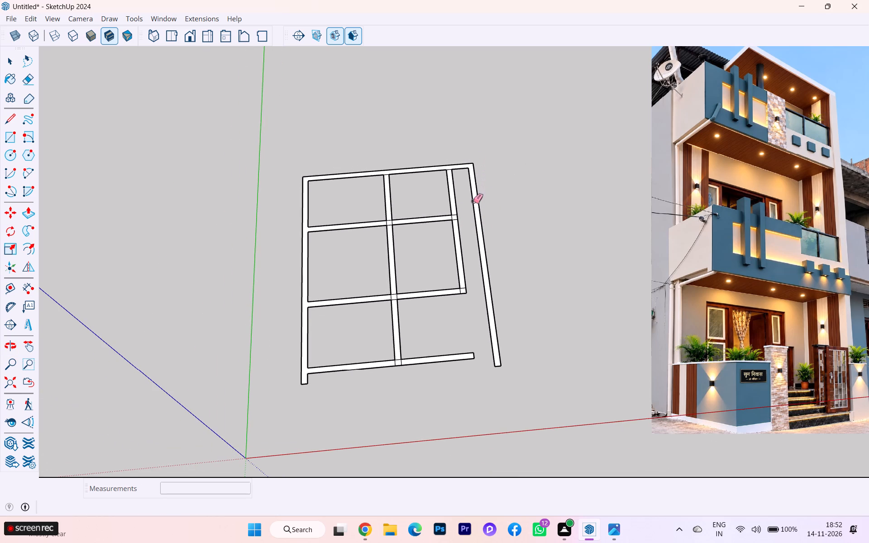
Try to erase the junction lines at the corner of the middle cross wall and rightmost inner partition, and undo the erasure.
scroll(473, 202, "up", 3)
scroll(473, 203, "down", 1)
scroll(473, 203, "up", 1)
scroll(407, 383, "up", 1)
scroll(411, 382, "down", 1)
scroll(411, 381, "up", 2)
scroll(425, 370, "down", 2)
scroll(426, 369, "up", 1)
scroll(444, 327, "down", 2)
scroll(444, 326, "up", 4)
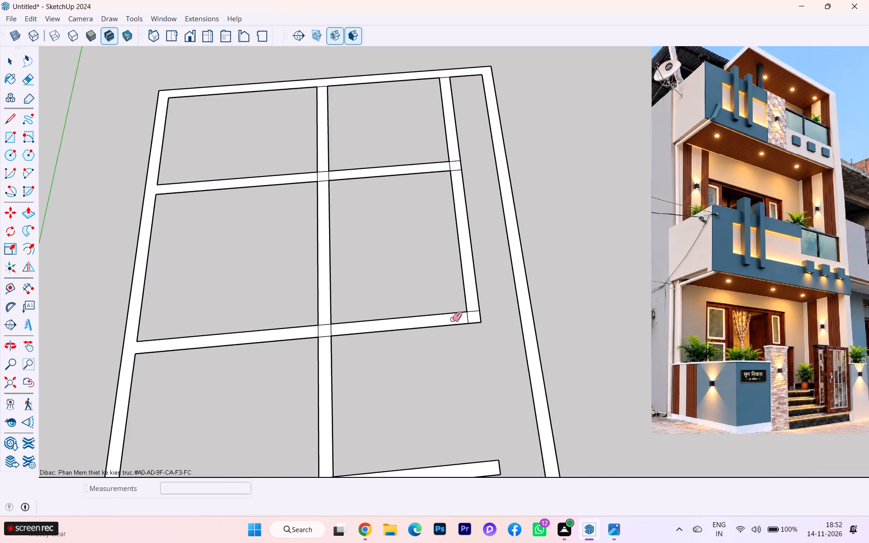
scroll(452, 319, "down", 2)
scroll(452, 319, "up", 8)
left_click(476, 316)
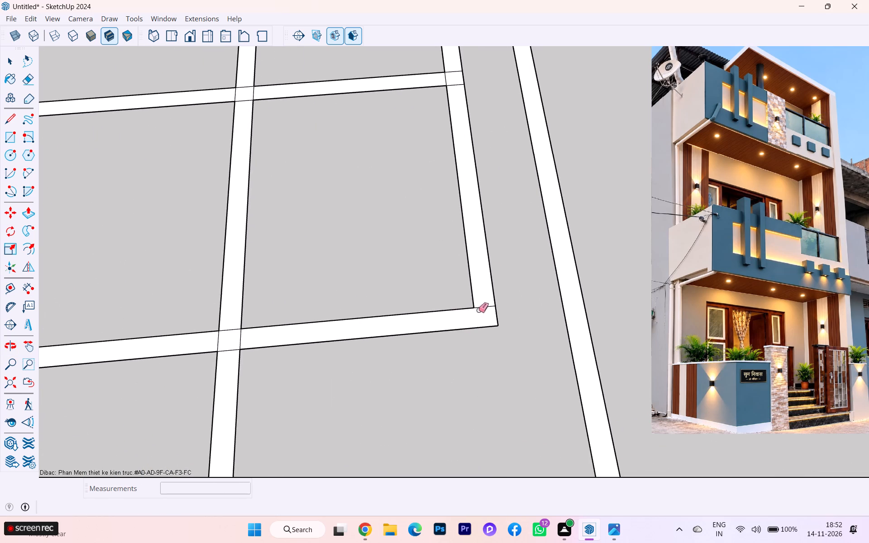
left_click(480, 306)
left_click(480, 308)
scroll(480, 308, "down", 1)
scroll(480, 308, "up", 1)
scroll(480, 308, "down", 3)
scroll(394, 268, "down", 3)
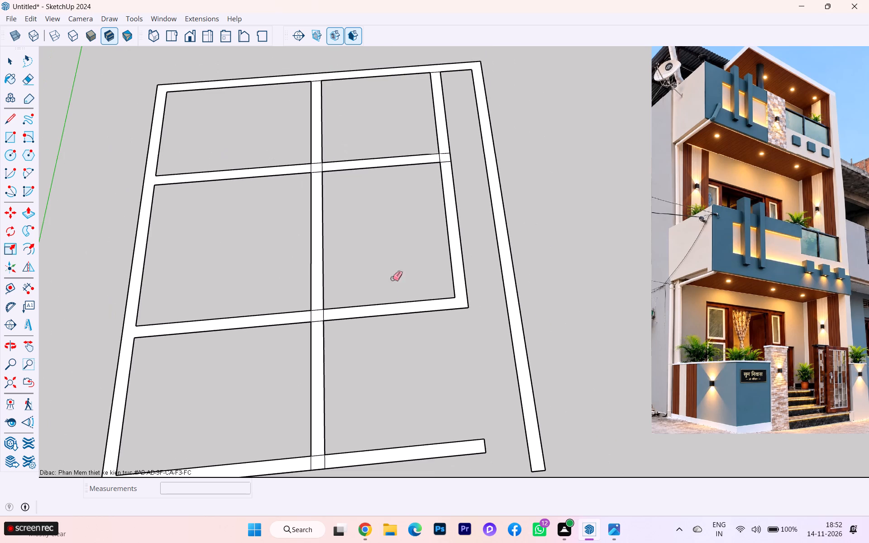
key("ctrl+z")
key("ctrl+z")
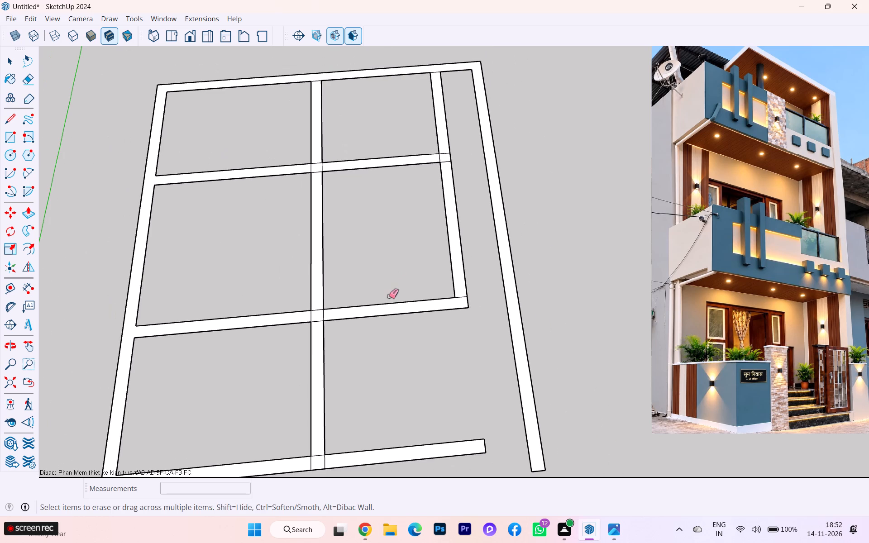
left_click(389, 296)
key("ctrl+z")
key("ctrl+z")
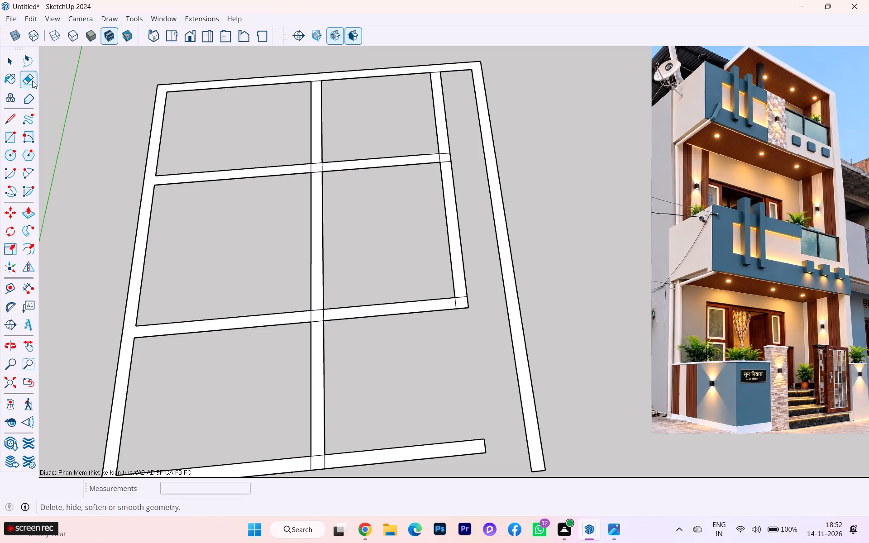
Remove the house exterior photo watermark, Watermark1, from the Architectural Design Style.
left_click(12, 55)
scroll(194, 231, "down", 3)
scroll(235, 250, "down", 1)
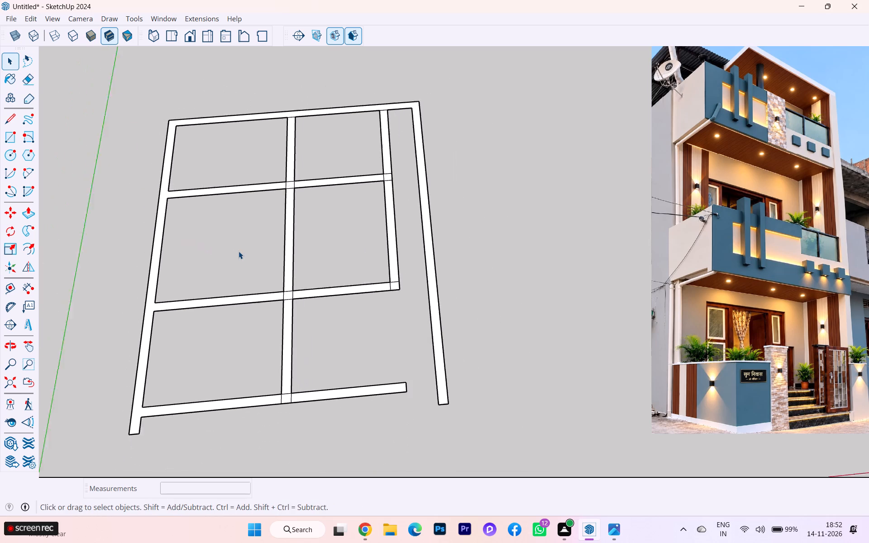
scroll(239, 251, "down", 2)
scroll(258, 236, "up", 6)
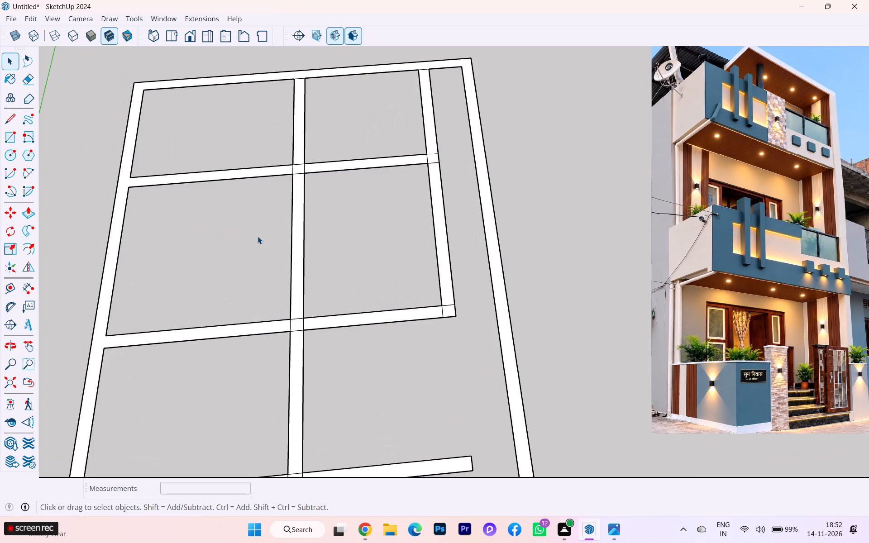
scroll(258, 236, "down", 4)
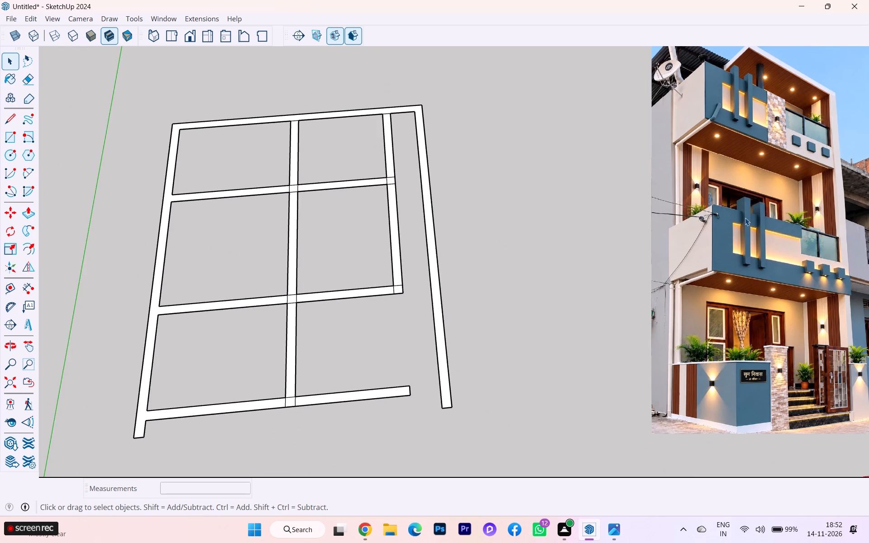
left_click(745, 218)
left_click(166, 15)
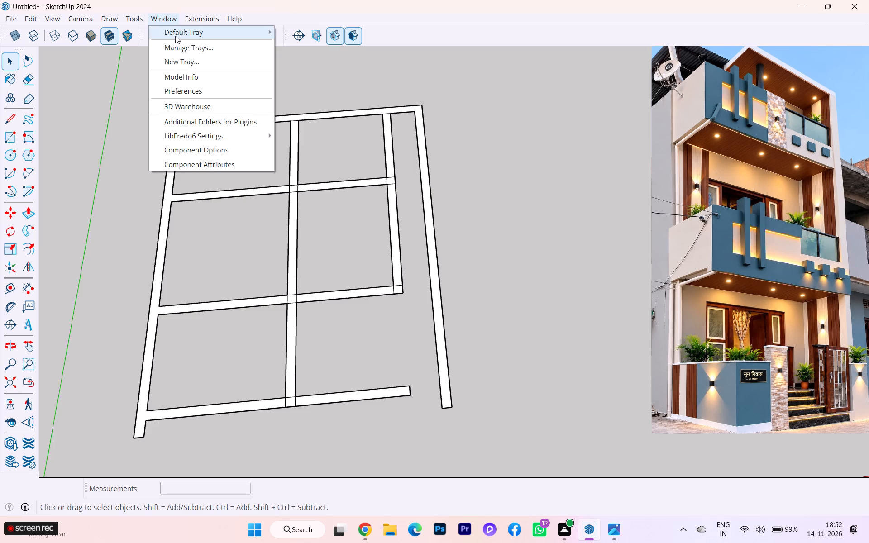
left_click(175, 36)
left_click(285, 31)
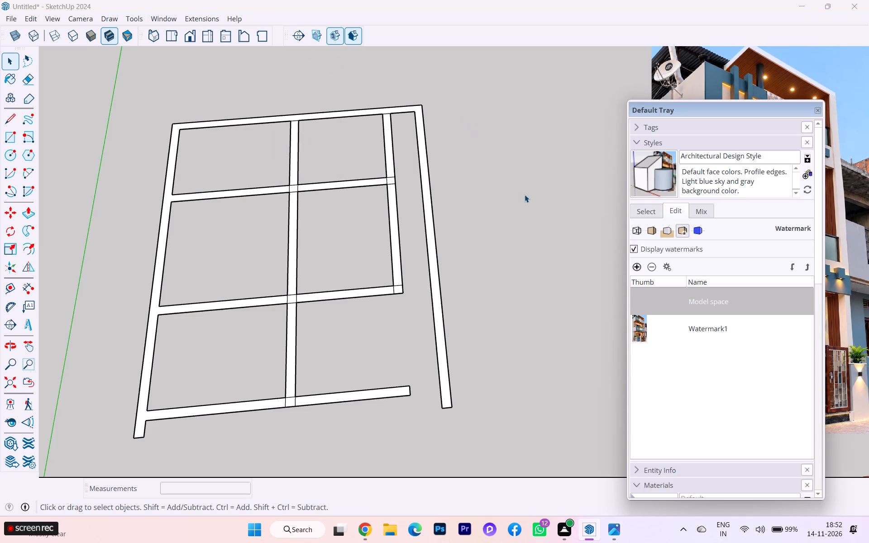
left_click(637, 323)
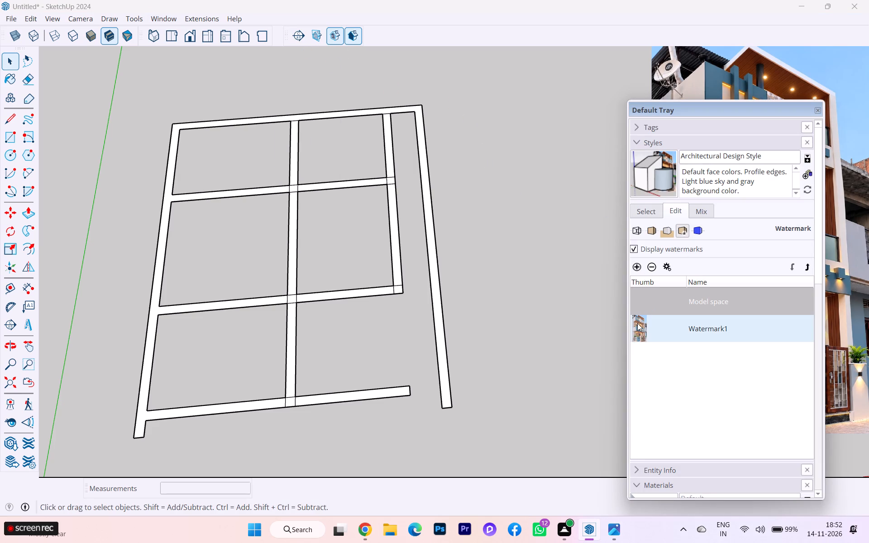
left_click(651, 263)
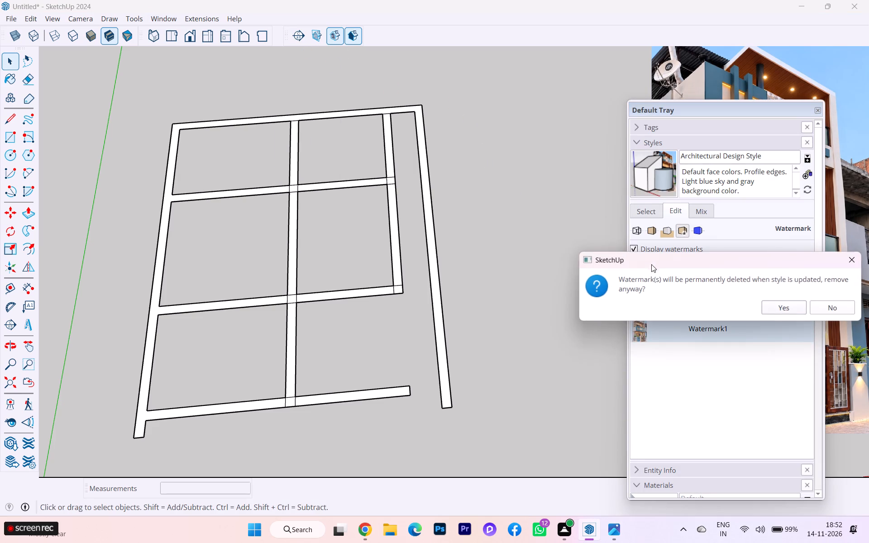
left_click(787, 308)
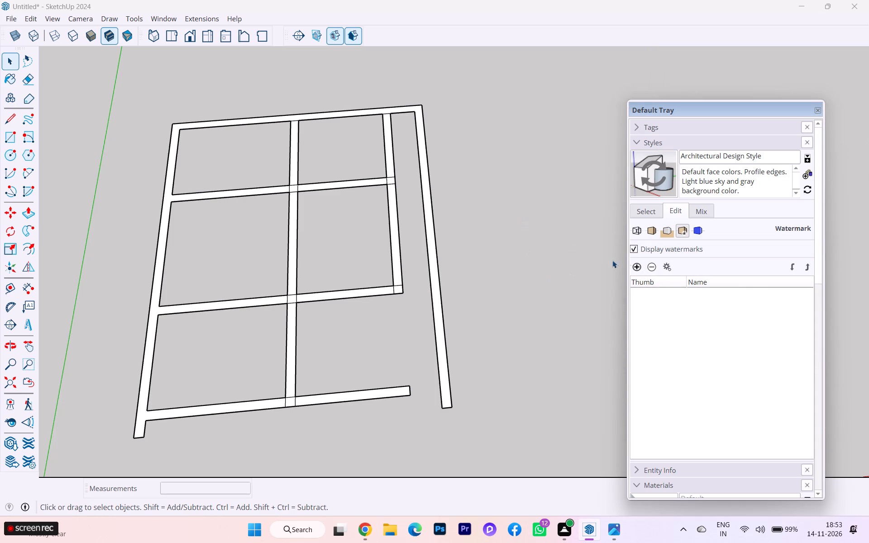
Add the WhatsApp image of the hand-drawn floor plan as a background watermark, positioned in the screen's upper-right corner and enlarged to nearly full scale.
left_click(637, 268)
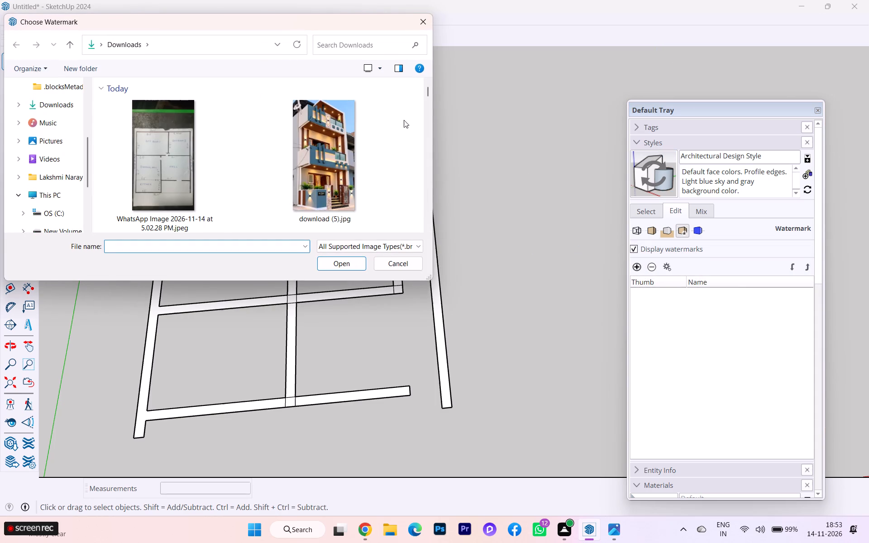
left_click(181, 150)
left_click(340, 260)
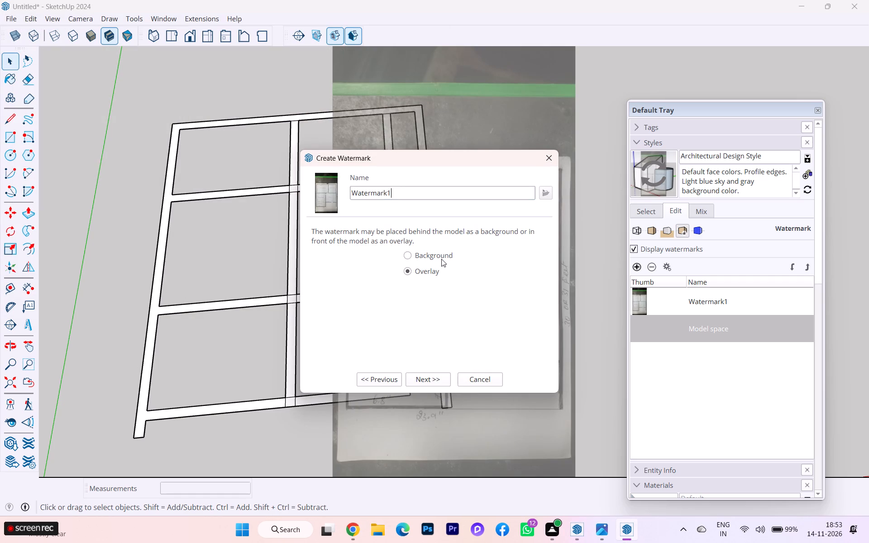
left_click(441, 258)
left_click(428, 379)
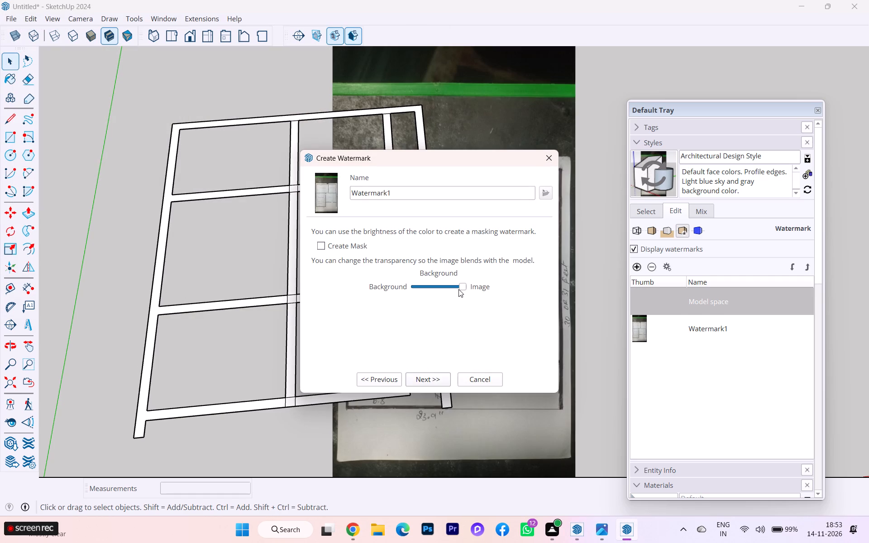
left_click(455, 286)
left_click(427, 377)
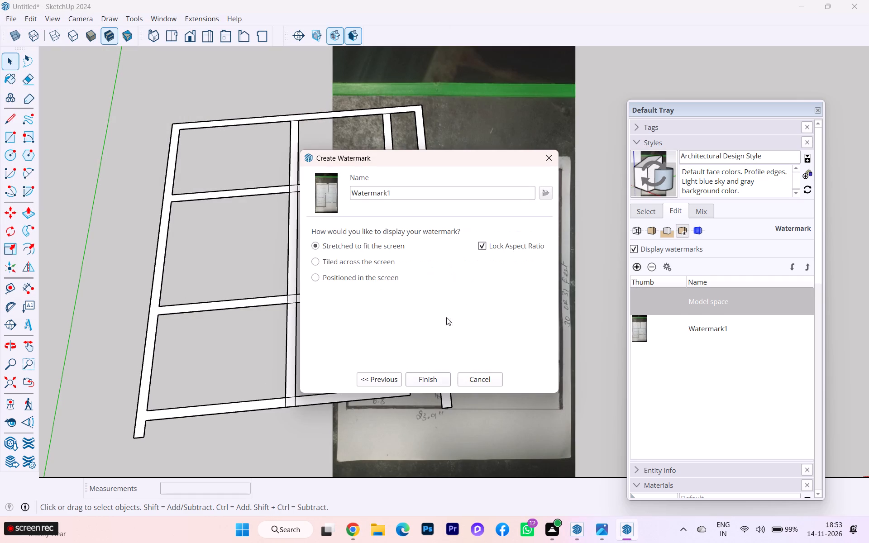
left_click(380, 274)
left_click(541, 247)
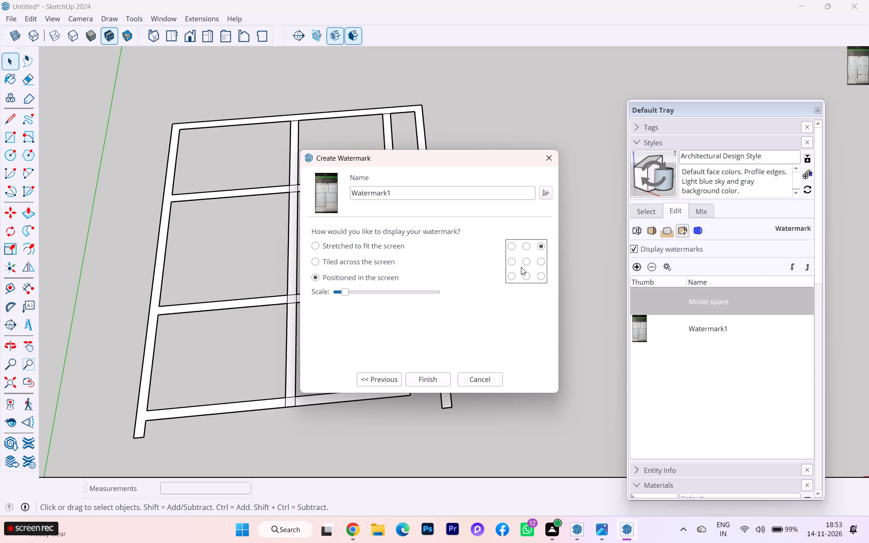
left_click(402, 293)
triple_click(407, 292)
triple_click(407, 292)
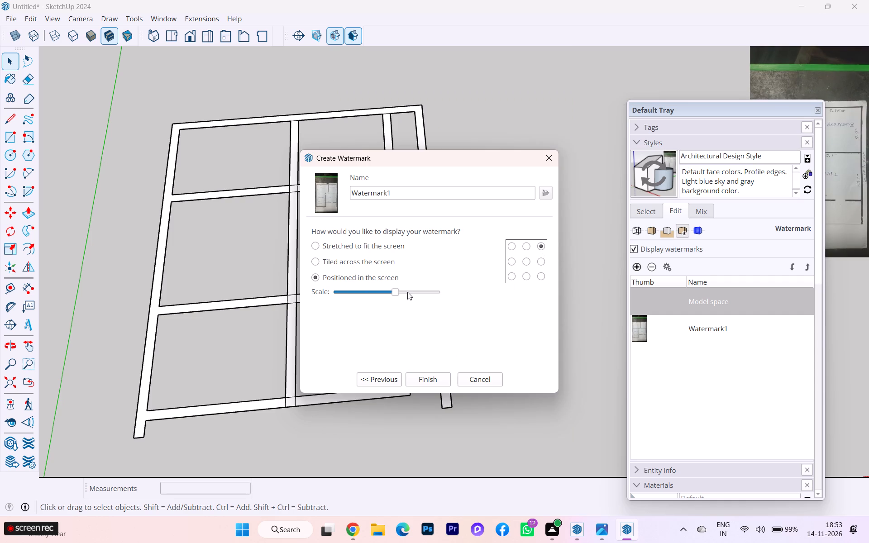
double_click(430, 292)
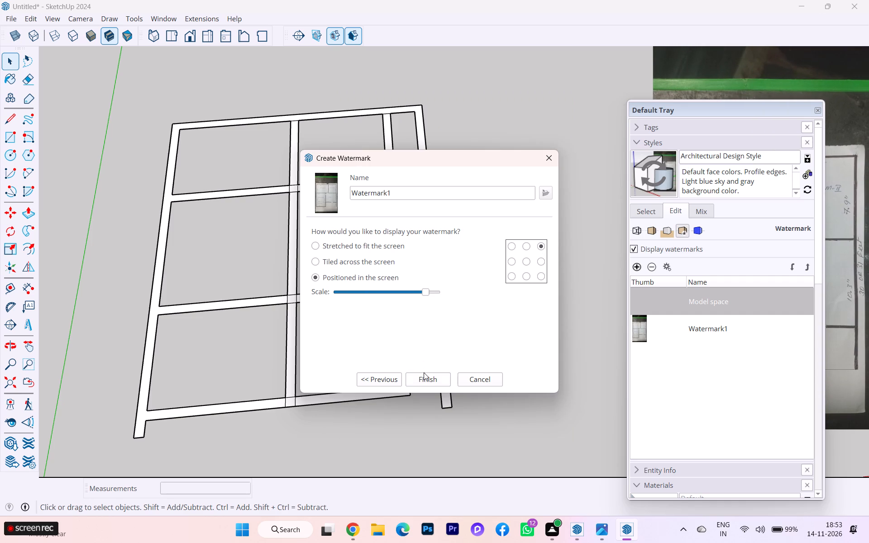
left_click(424, 381)
Move the Default Tray clear of the floor plan watermark so the whole drawing can be read.
left_click_drag(754, 113, 752, 117)
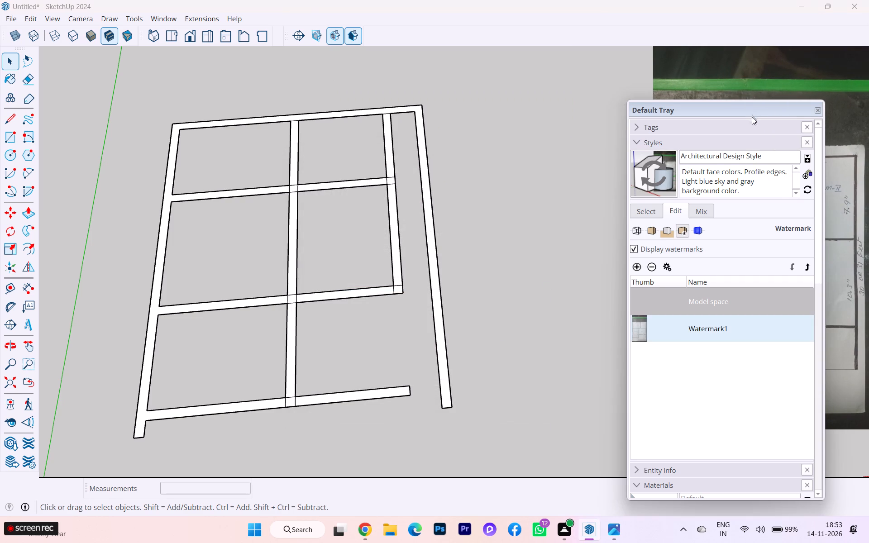
left_click_drag(752, 117, 812, 285)
scroll(282, 208, "down", 1)
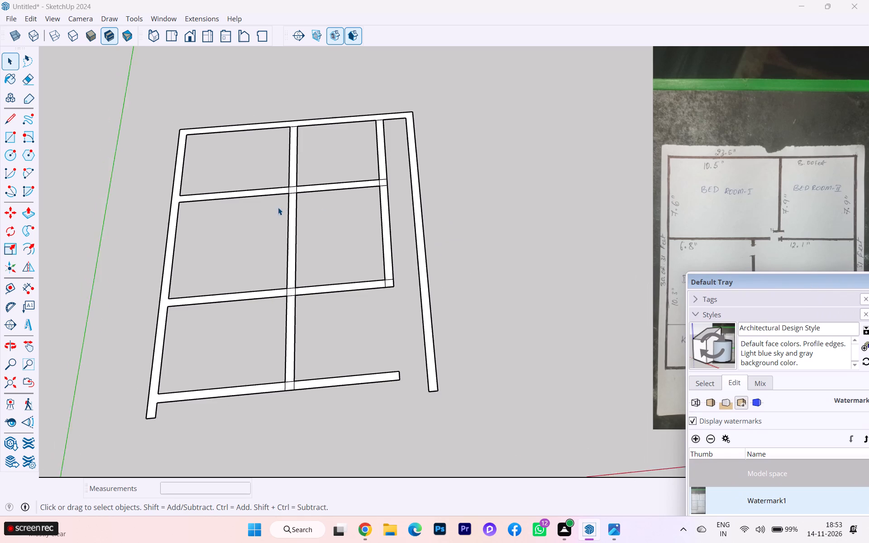
scroll(278, 207, "down", 2)
scroll(371, 247, "down", 1)
scroll(640, 189, "down", 3)
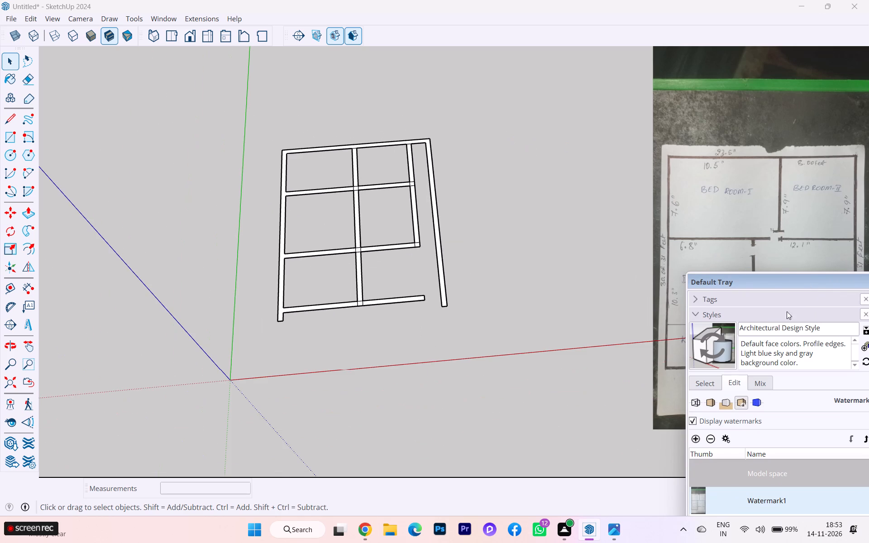
left_click_drag(771, 283, 104, 163)
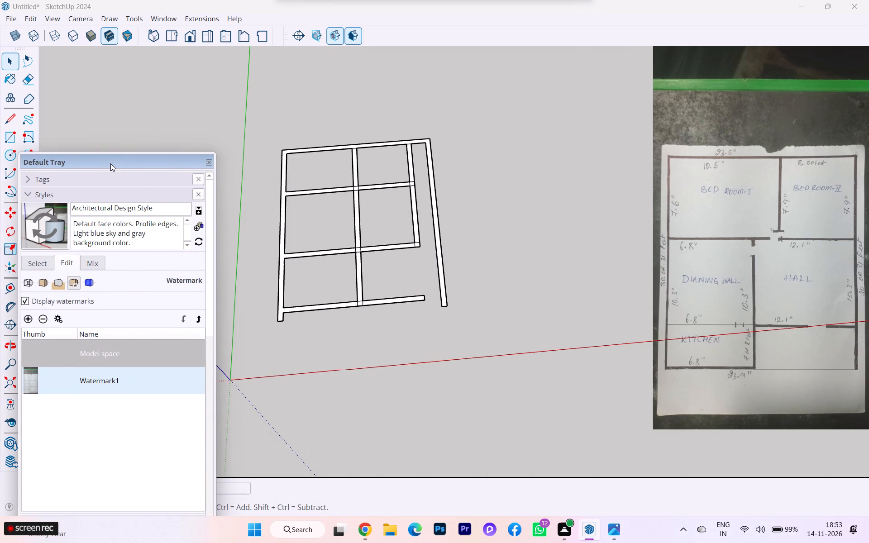
Compare the modelled wall layout with the rooms and dimensions on the hand-drawn floor plan.
scroll(324, 182, "up", 5)
scroll(448, 234, "up", 3)
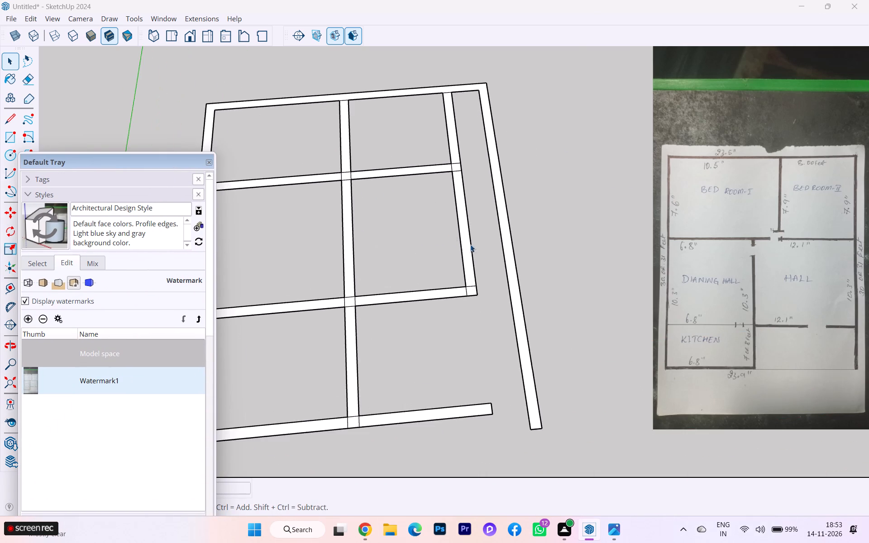
scroll(529, 269, "down", 3)
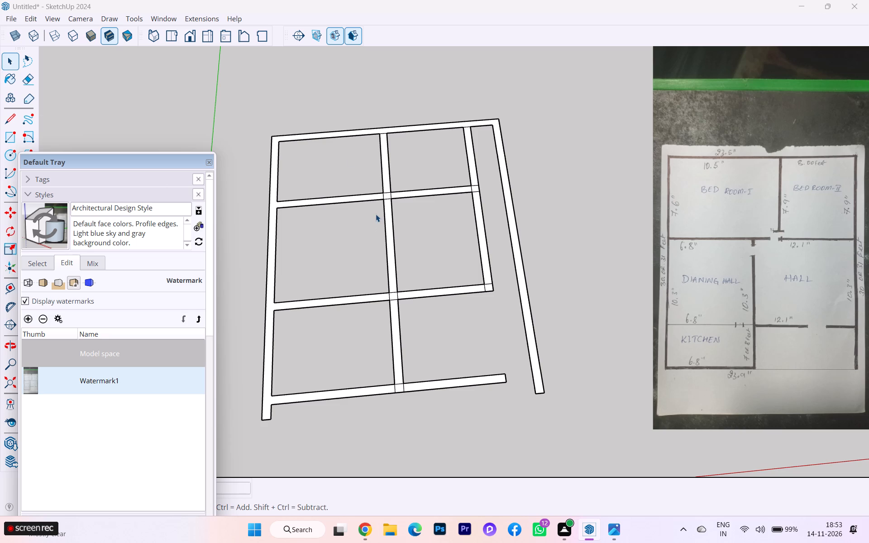
scroll(376, 214, "up", 1)
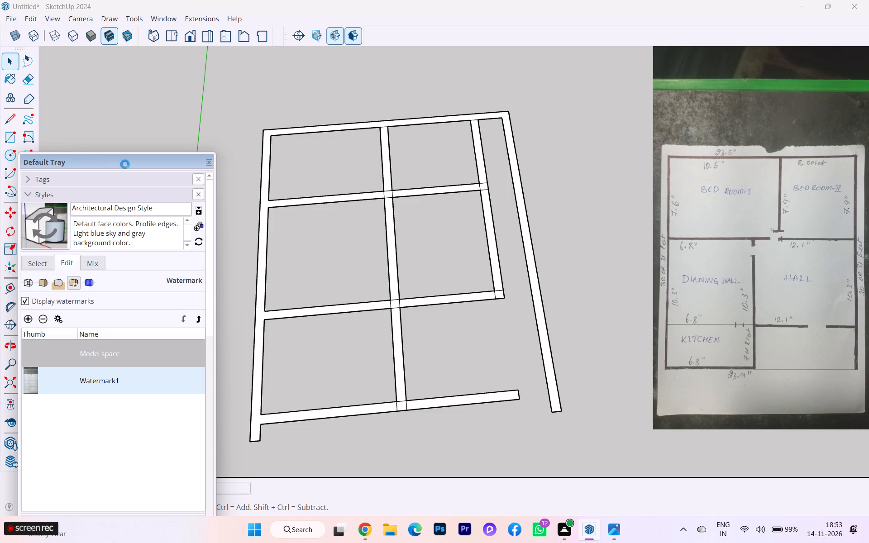
Move the Default Tray lower so it uncovers the drawing tools.
left_click_drag(158, 162, 170, 187)
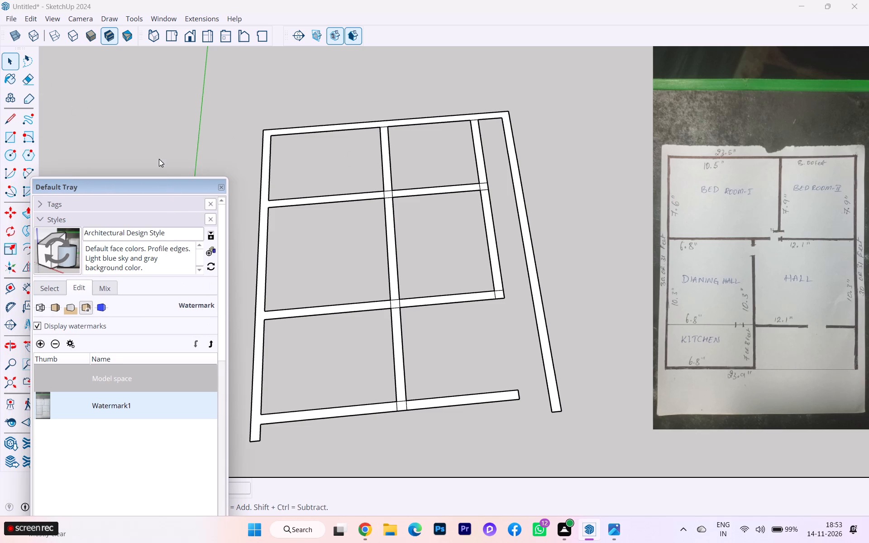
left_click(159, 159)
left_click_drag(143, 186, 165, 227)
left_click_drag(146, 185, 162, 256)
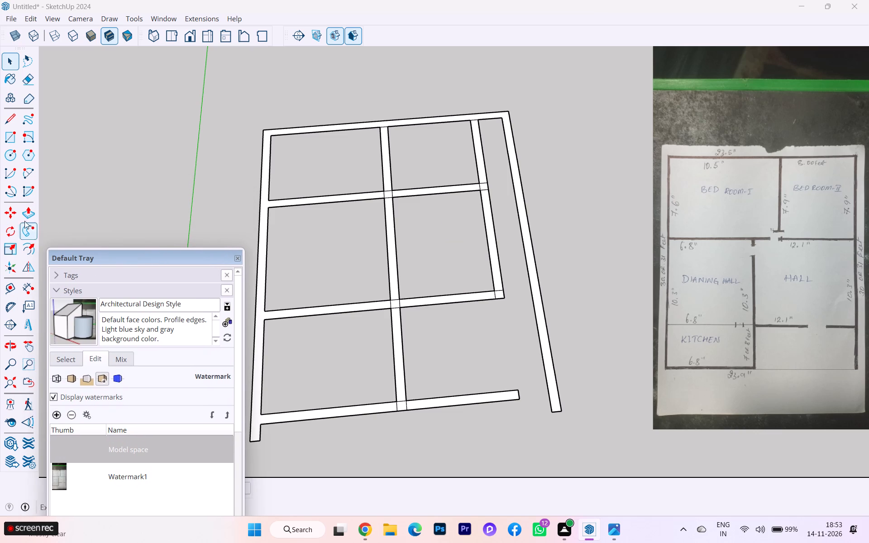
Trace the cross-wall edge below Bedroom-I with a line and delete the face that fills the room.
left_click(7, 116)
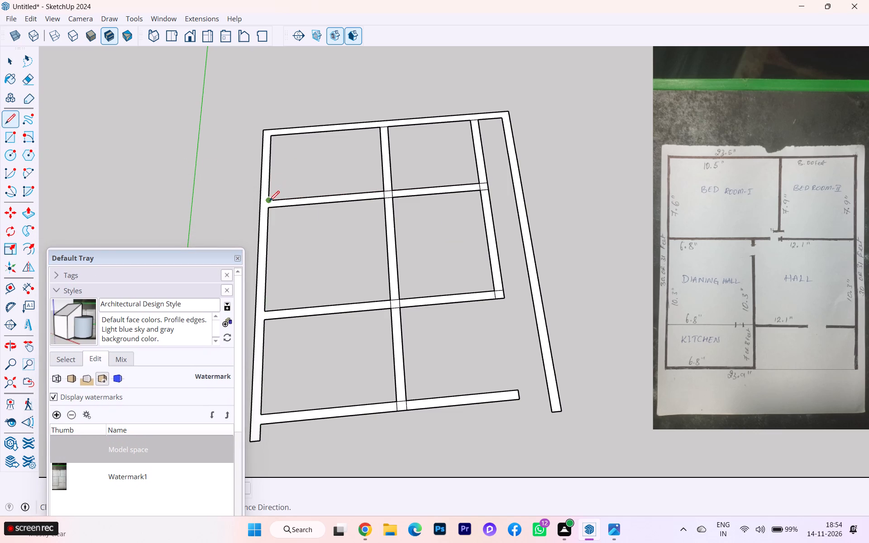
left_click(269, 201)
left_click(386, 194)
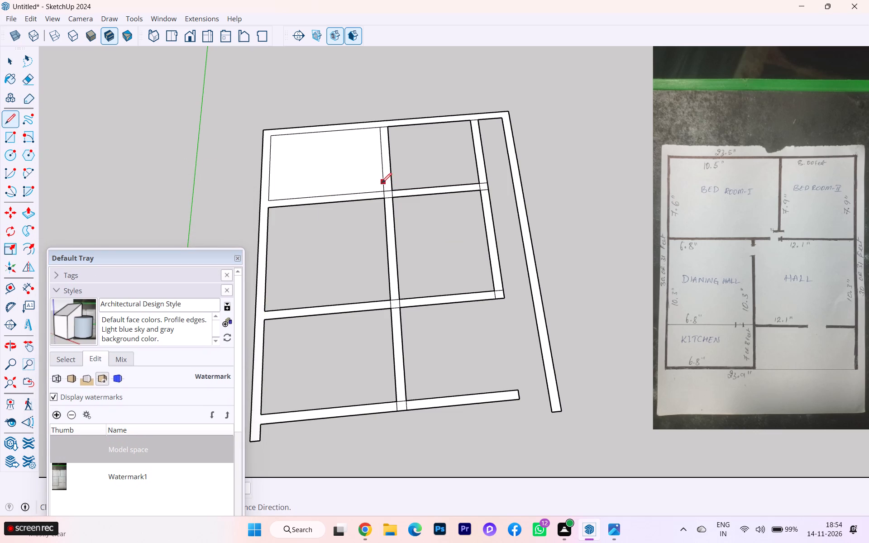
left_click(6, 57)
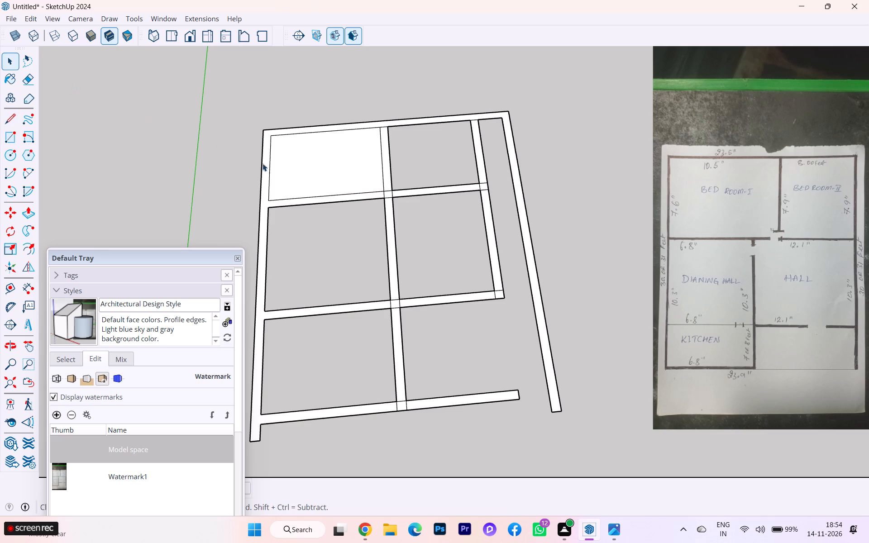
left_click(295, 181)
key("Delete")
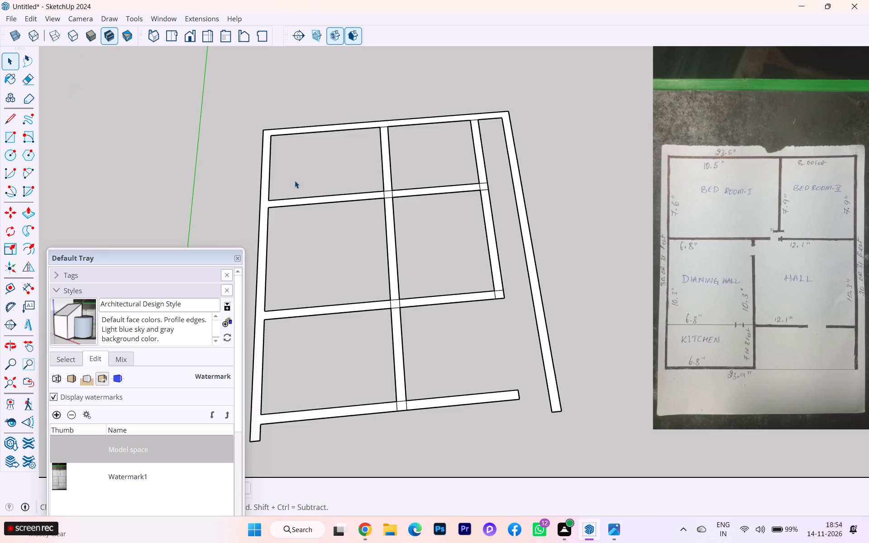
Measure the cross wall below Bedroom-I, from the outer wall to the middle wall, without placing a dimension.
left_click(25, 286)
left_click(267, 210)
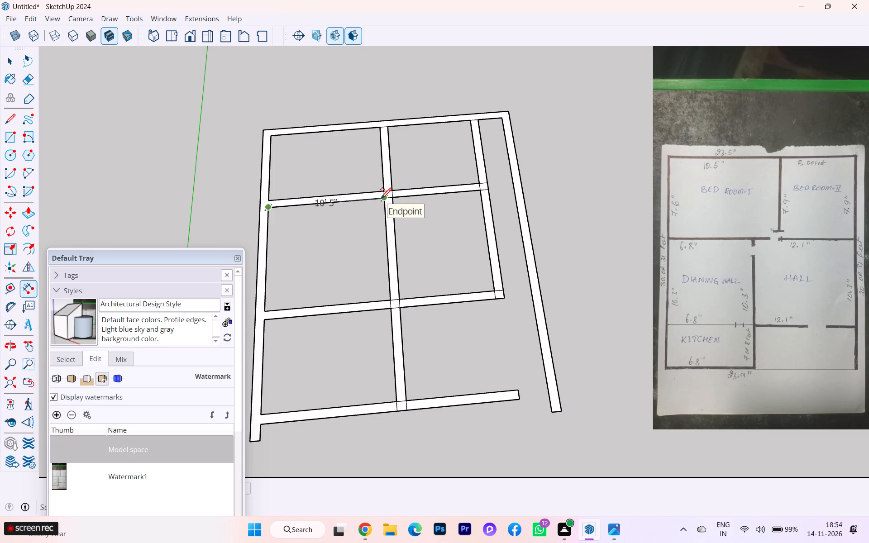
key("Escape")
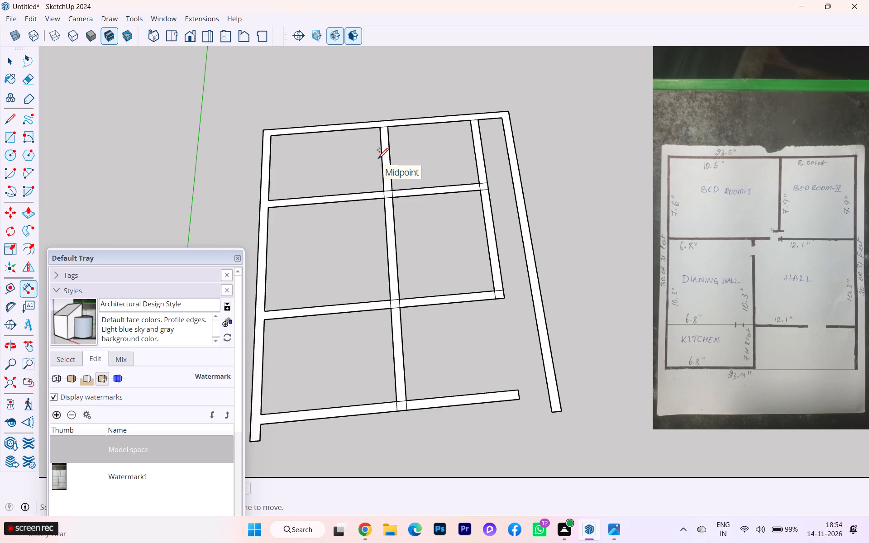
Erase both middle wall segments below the bedrooms, plus the leftover junction edges on the second cross wall.
left_click(33, 79)
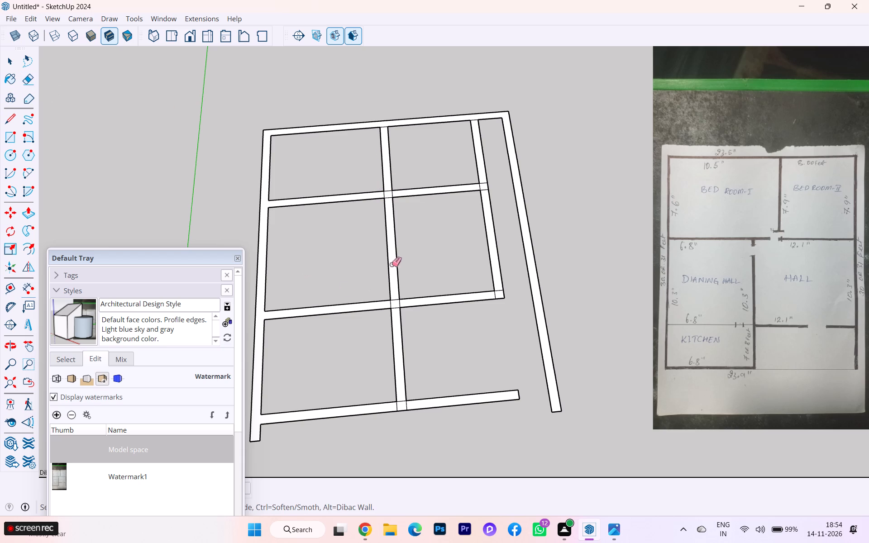
left_click_drag(407, 246, 380, 243)
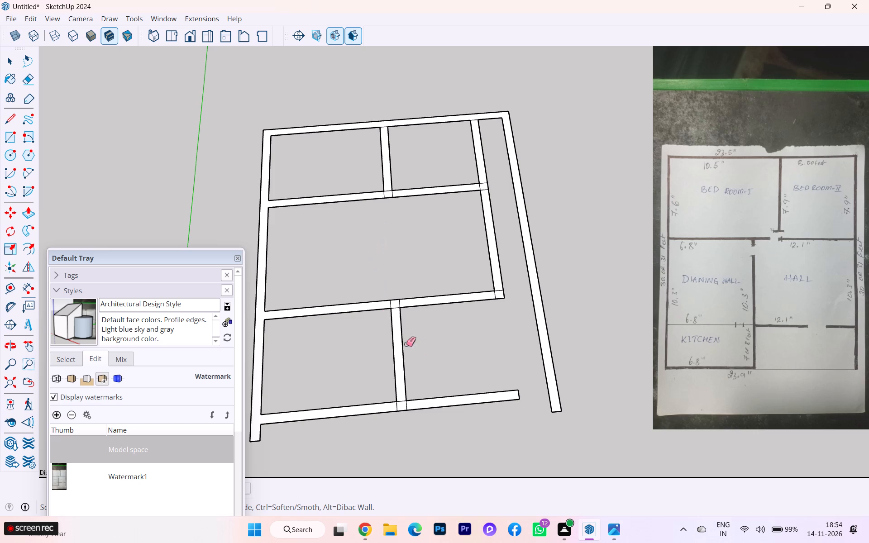
left_click_drag(424, 348, 340, 343)
scroll(403, 310, "up", 2)
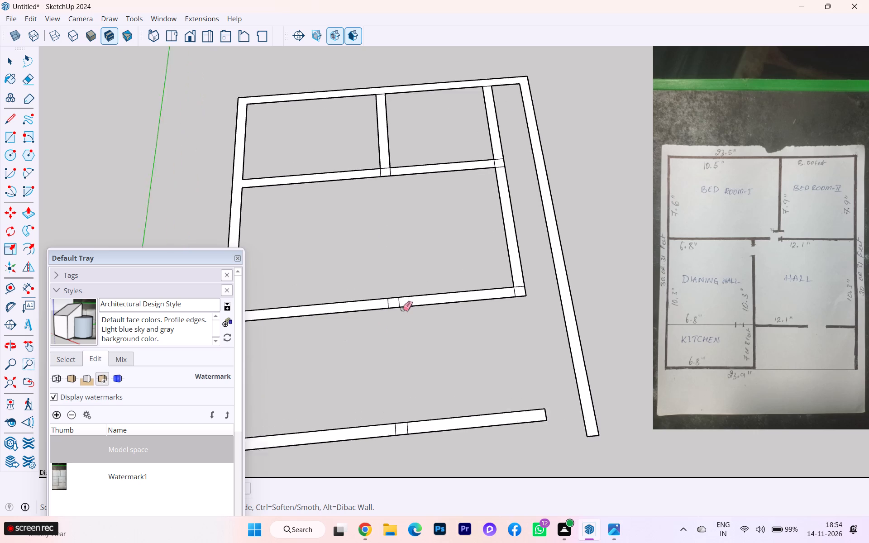
scroll(402, 309, "up", 5)
scroll(382, 300, "down", 1)
scroll(382, 300, "up", 2)
left_click_drag(379, 302, 425, 300)
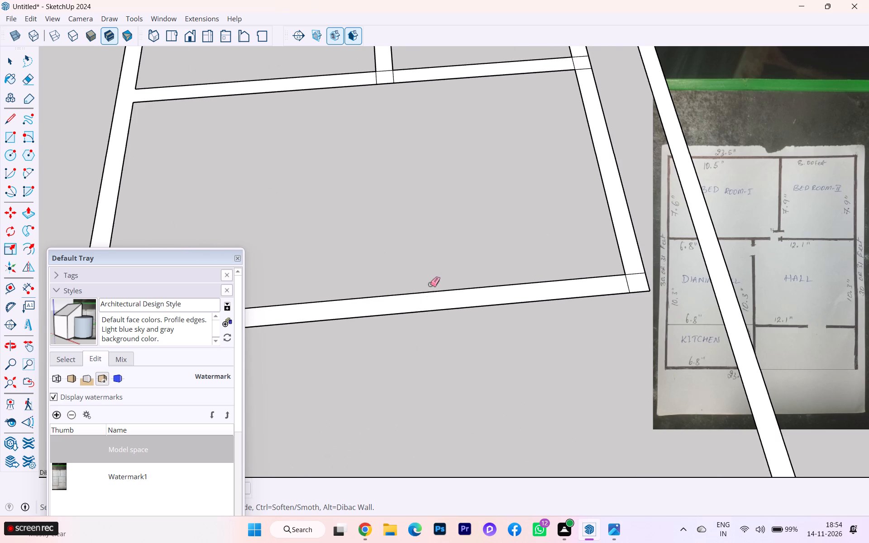
scroll(439, 266, "down", 5)
scroll(439, 266, "up", 1)
scroll(439, 266, "down", 6)
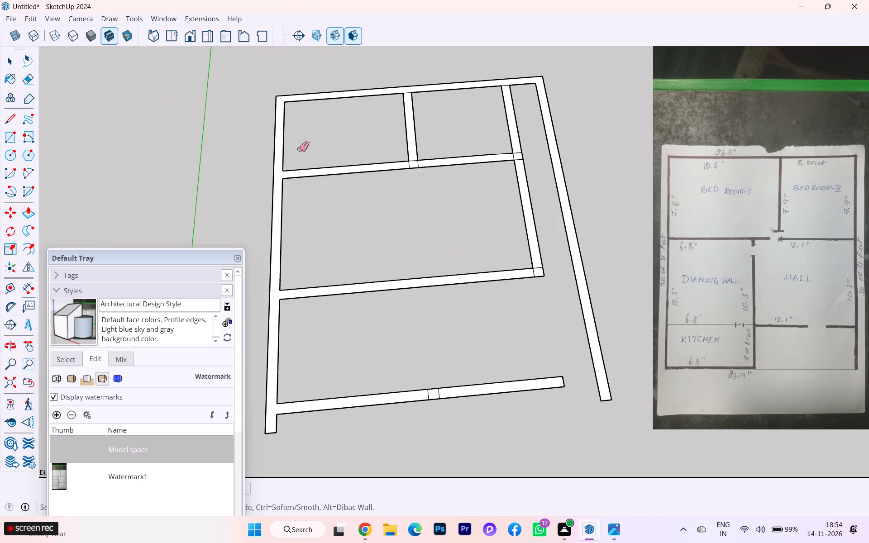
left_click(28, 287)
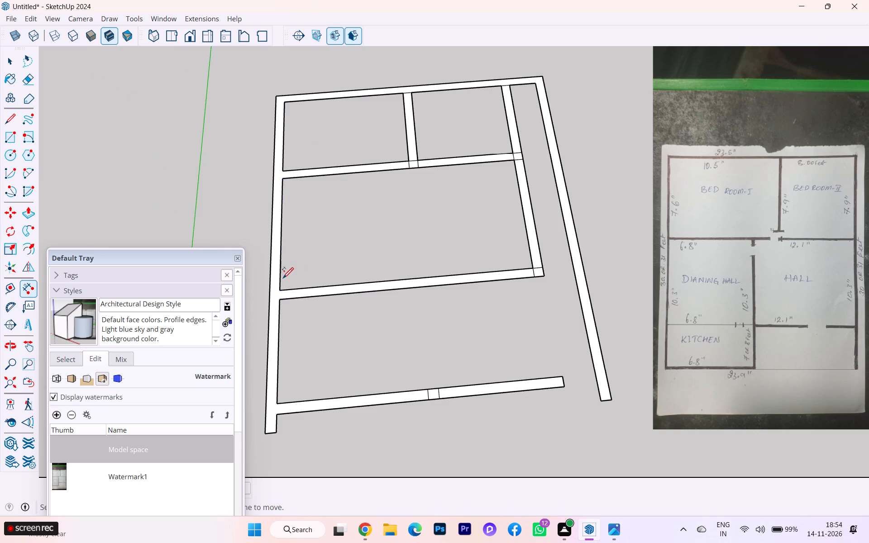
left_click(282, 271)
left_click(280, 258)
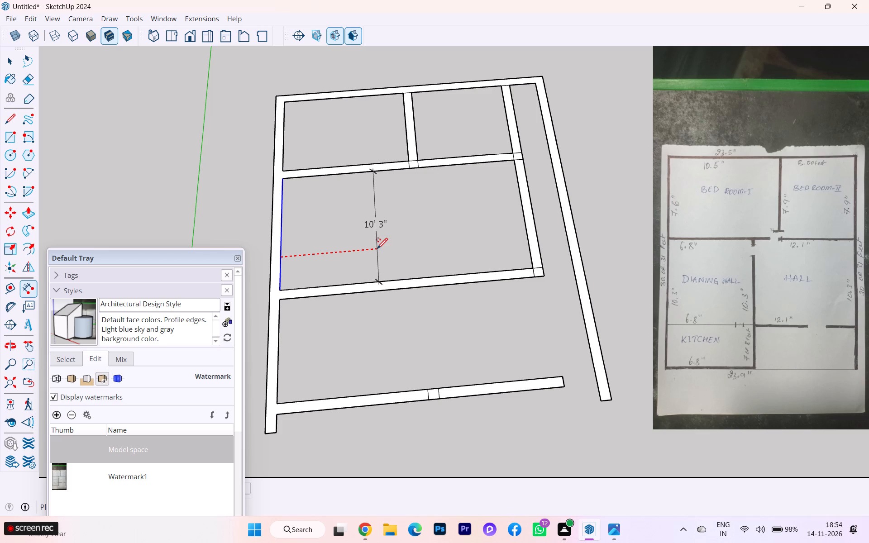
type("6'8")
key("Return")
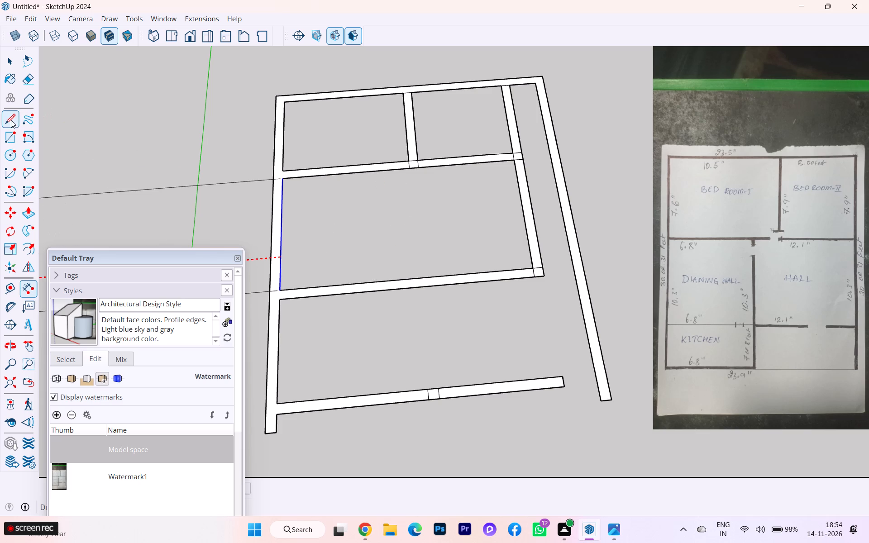
Place two parallel guides for the dining hall partition: 6'8" from the outer wall's inner edge, and 9" beyond the first.
left_click(5, 288)
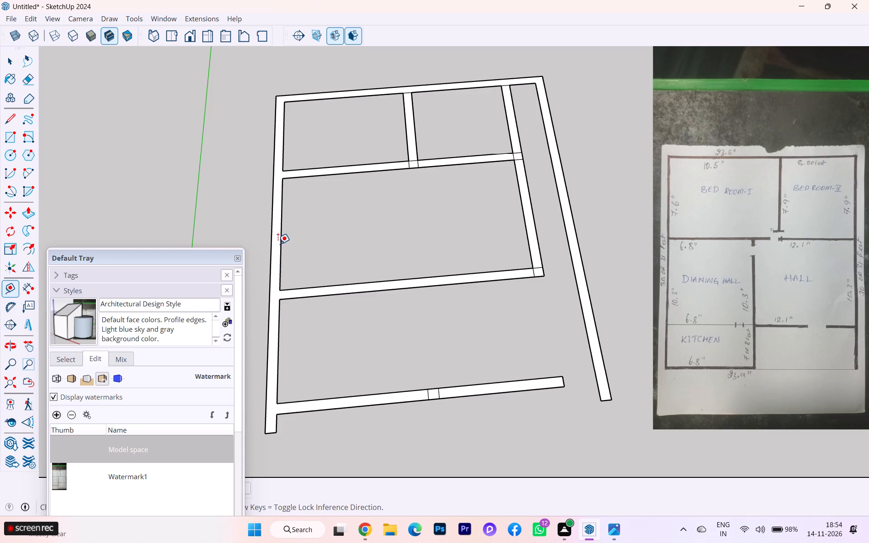
left_click(284, 240)
type("6'8")
key("Return")
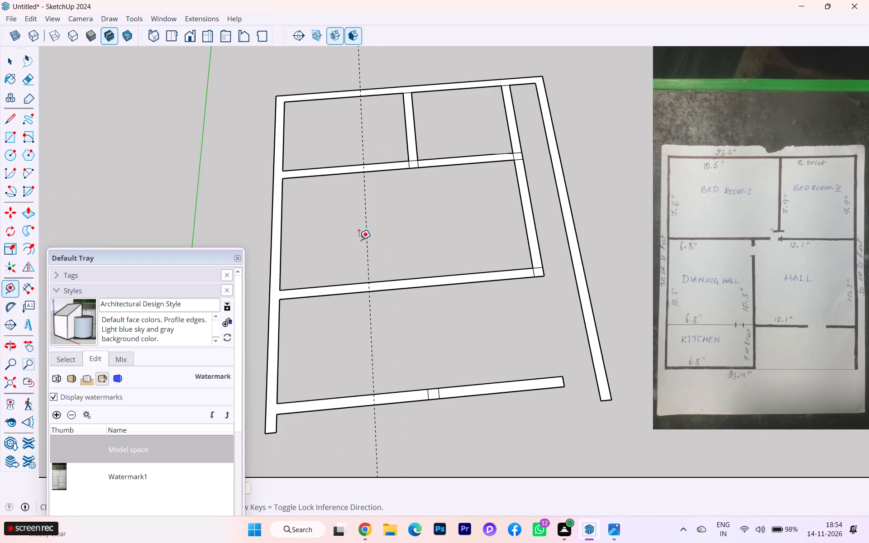
left_click(365, 240)
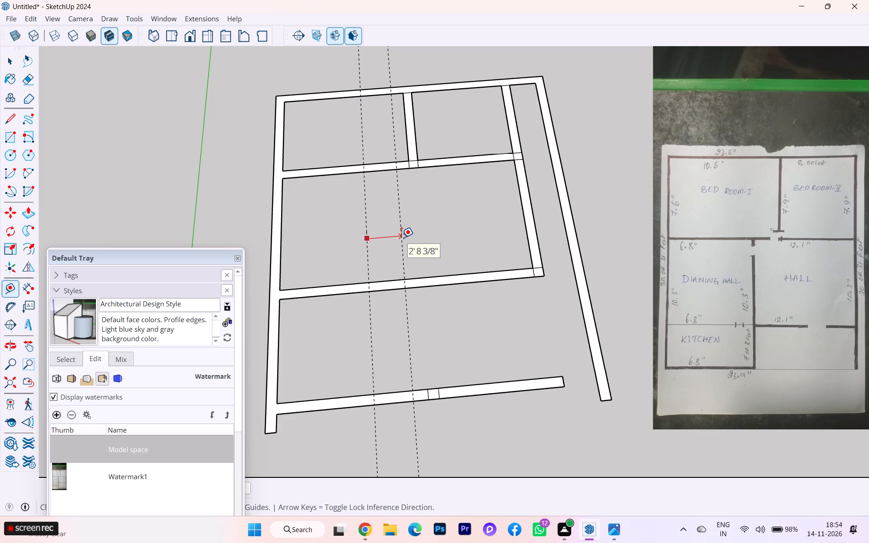
key("9")
key("Return")
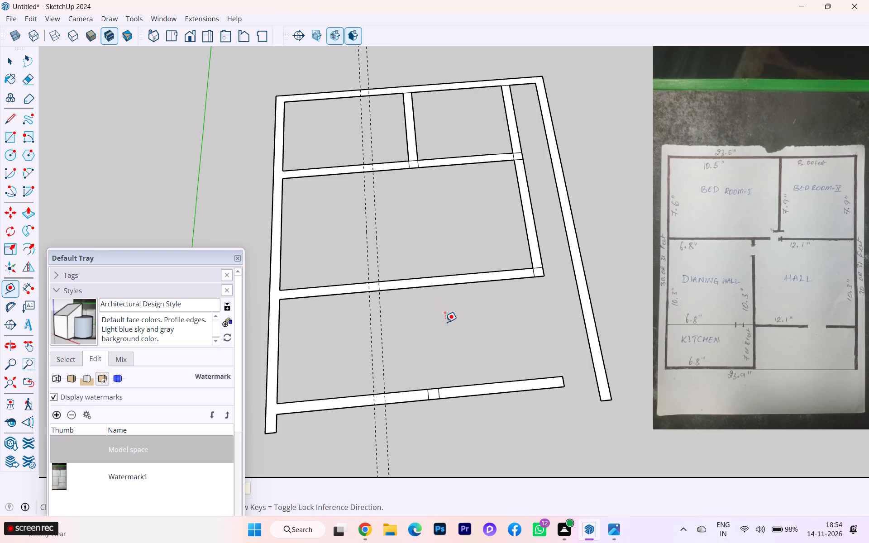
Dimension the hall's width below its lower wall, from the hall's side wall to the second partition guide.
left_click(37, 287)
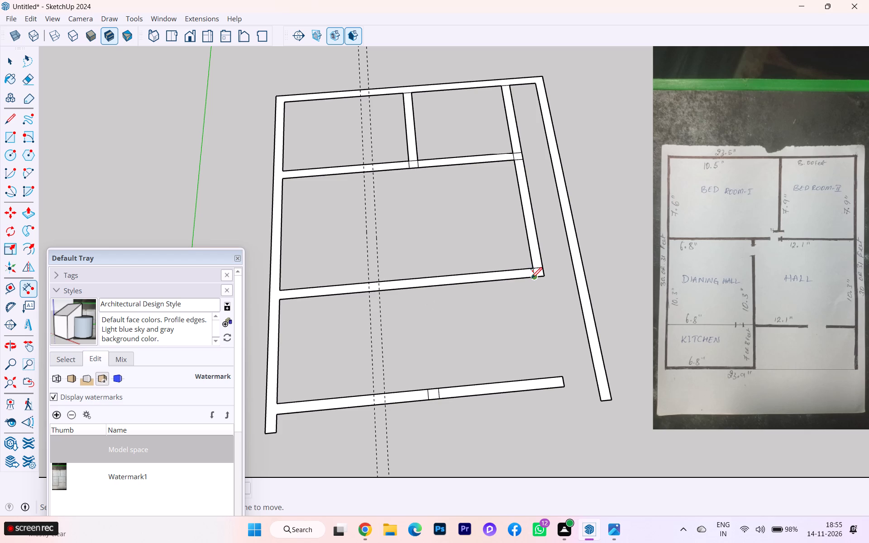
left_click(531, 277)
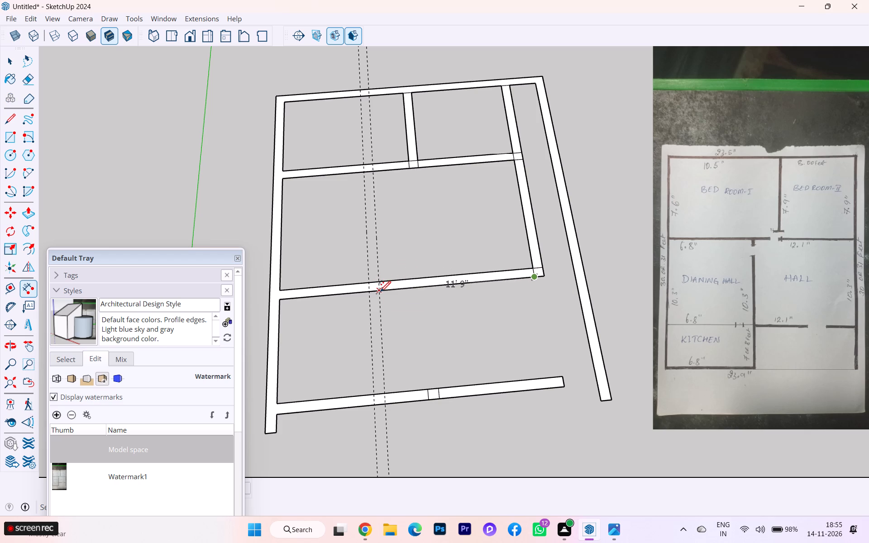
left_click(380, 291)
left_click(380, 301)
scroll(380, 301, "up", 1)
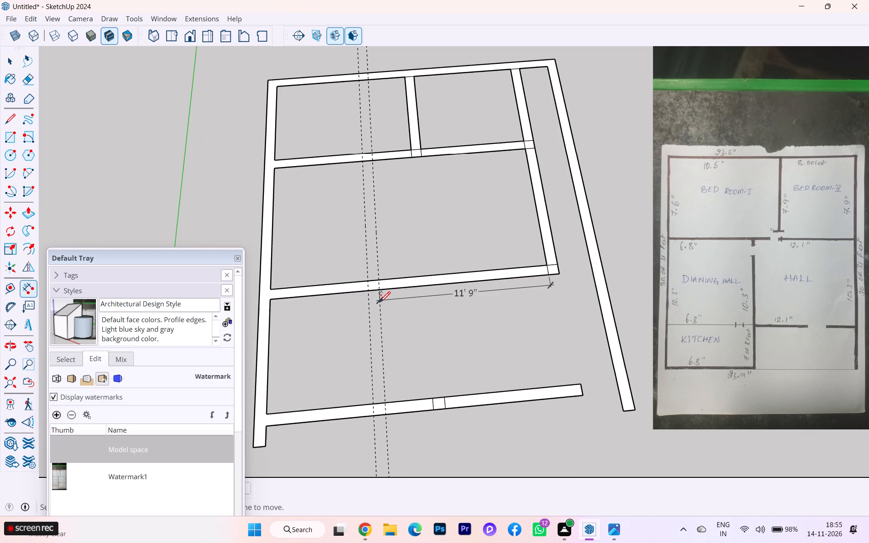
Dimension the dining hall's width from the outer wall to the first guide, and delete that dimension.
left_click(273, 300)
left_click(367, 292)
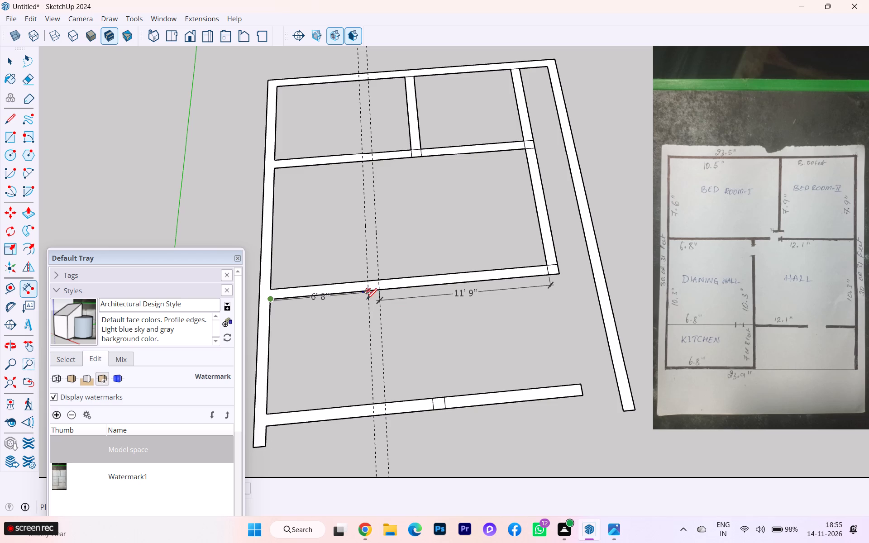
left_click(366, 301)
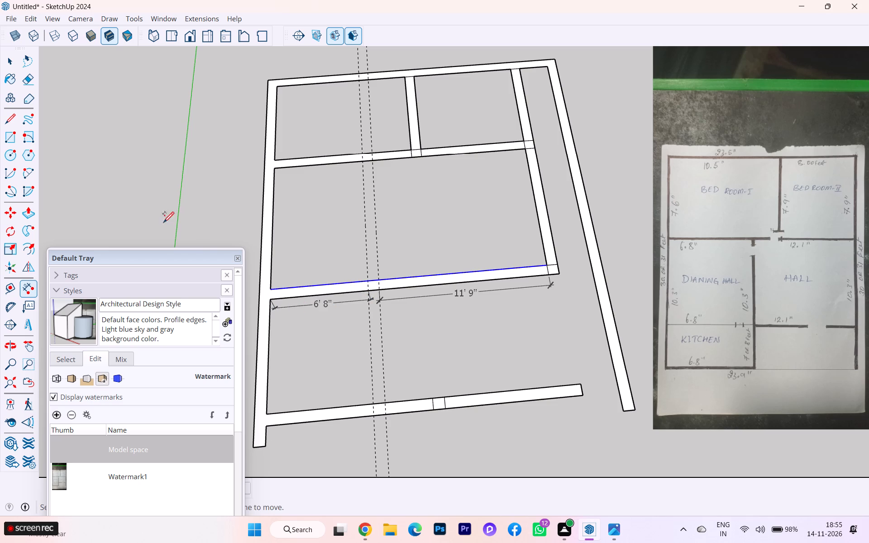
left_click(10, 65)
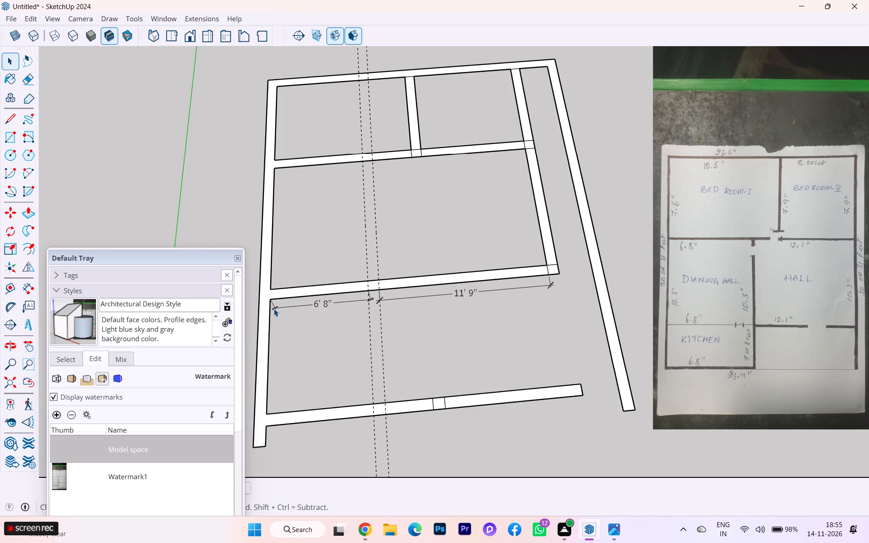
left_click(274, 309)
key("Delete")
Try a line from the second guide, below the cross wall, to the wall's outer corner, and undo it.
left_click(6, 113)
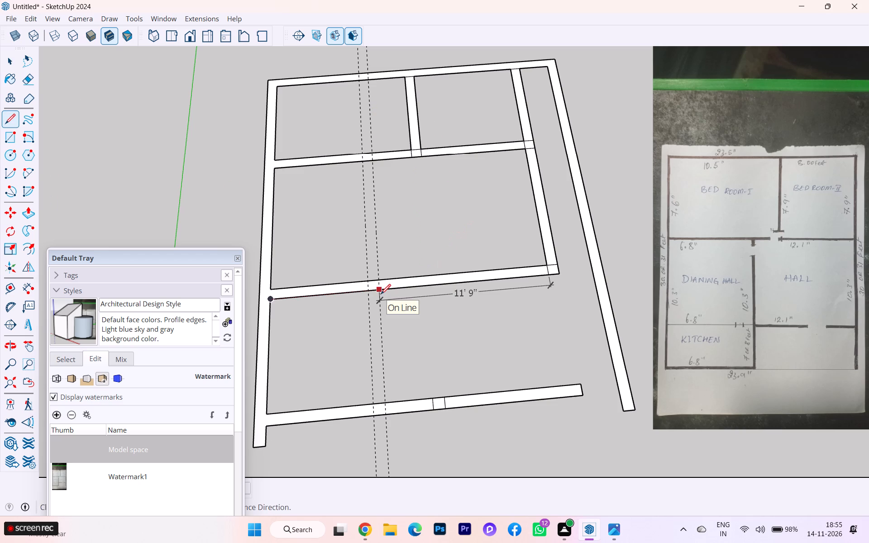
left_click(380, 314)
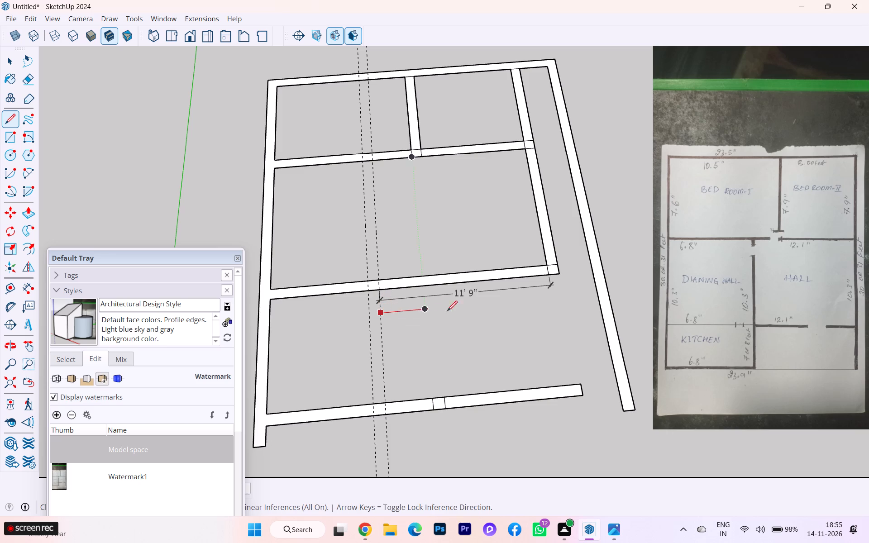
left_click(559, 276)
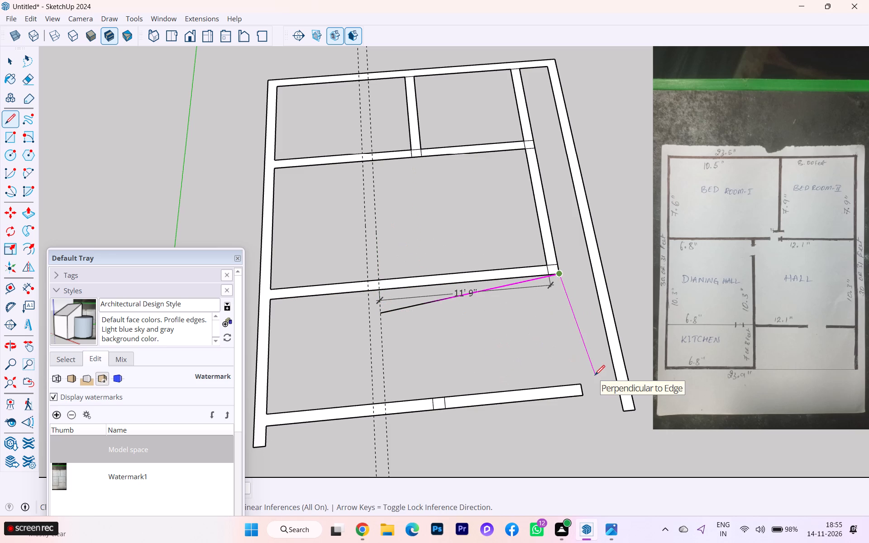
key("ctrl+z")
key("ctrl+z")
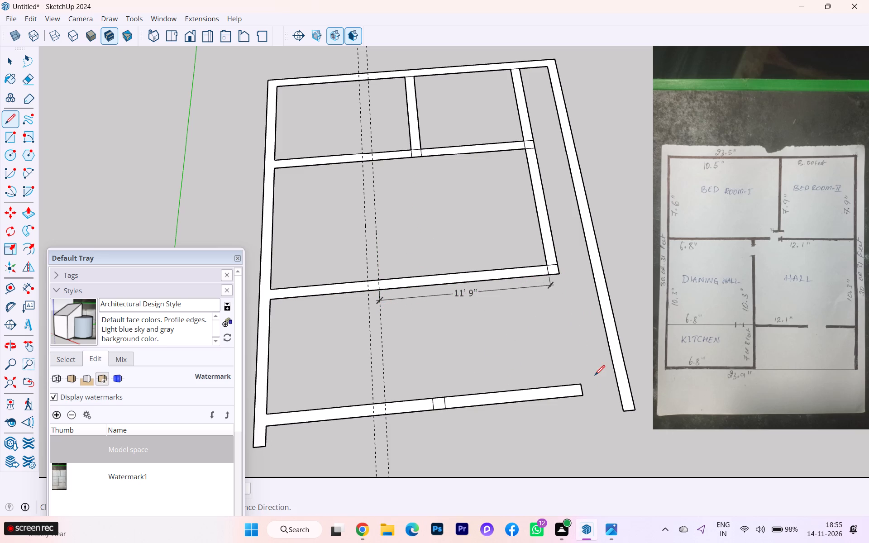
Draw a line along the lower edge of the hall's lower wall, from the second guide to its outer corner.
left_click(380, 289)
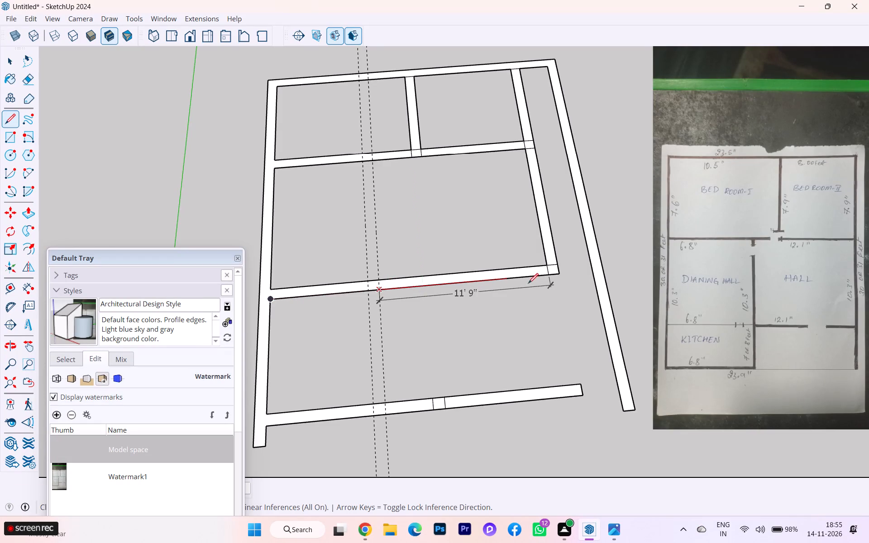
left_click(561, 275)
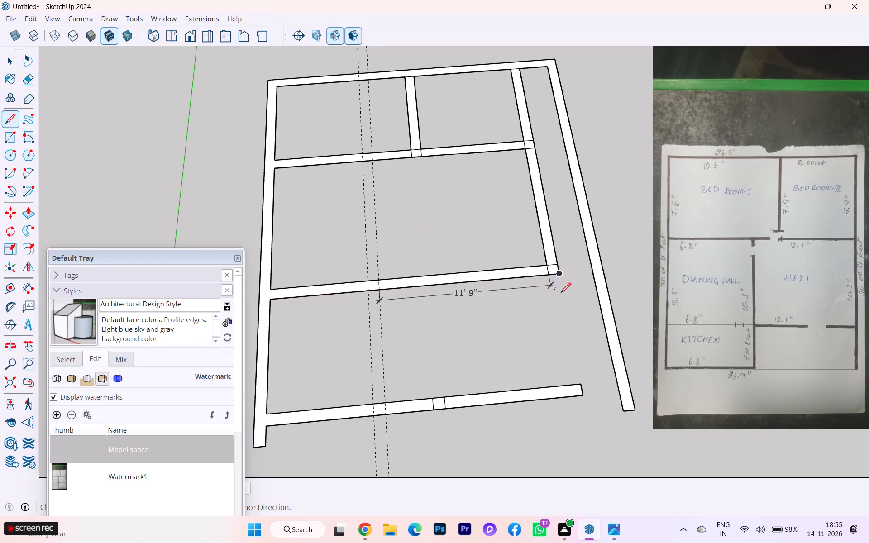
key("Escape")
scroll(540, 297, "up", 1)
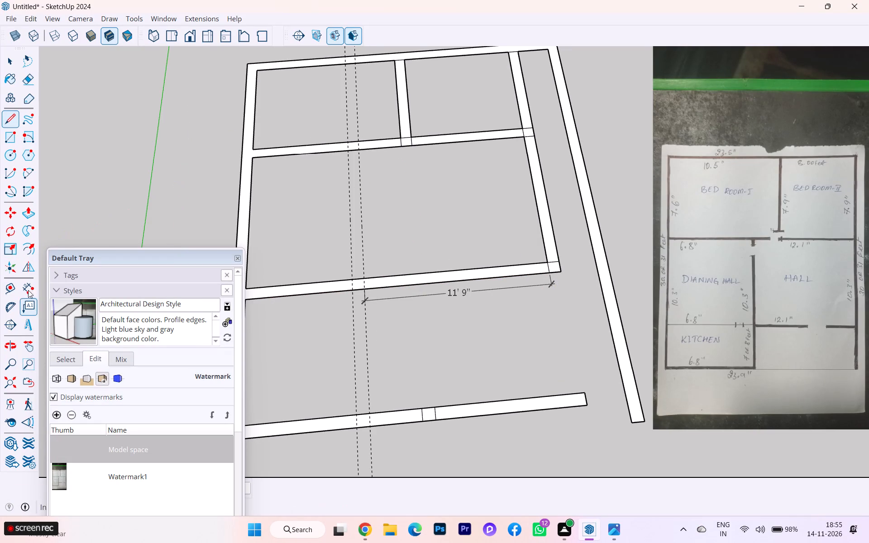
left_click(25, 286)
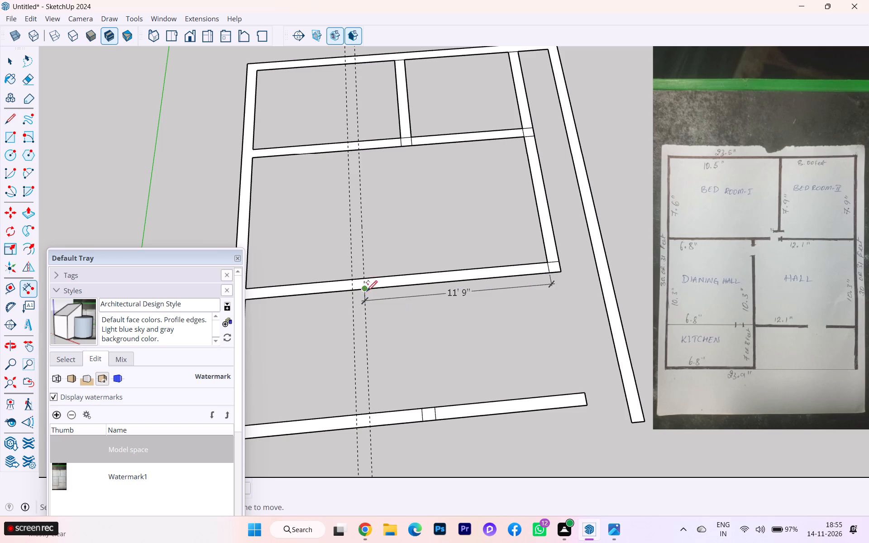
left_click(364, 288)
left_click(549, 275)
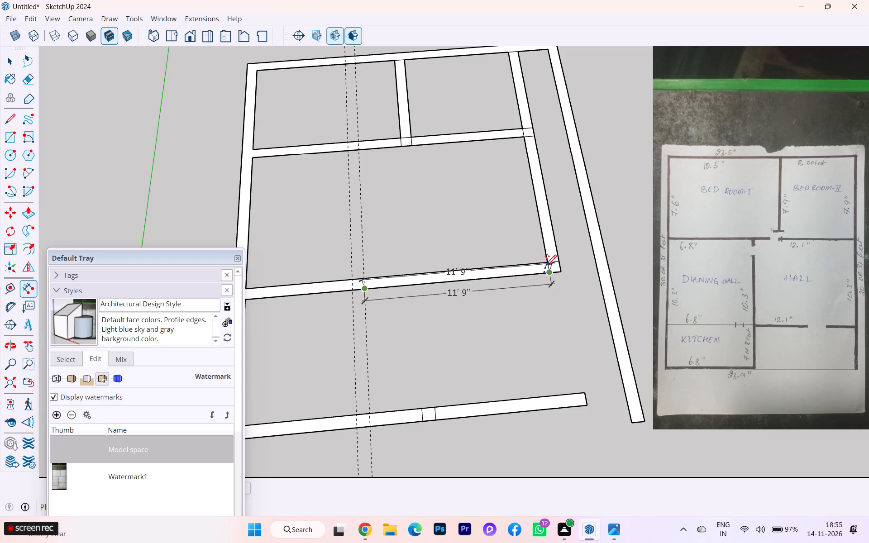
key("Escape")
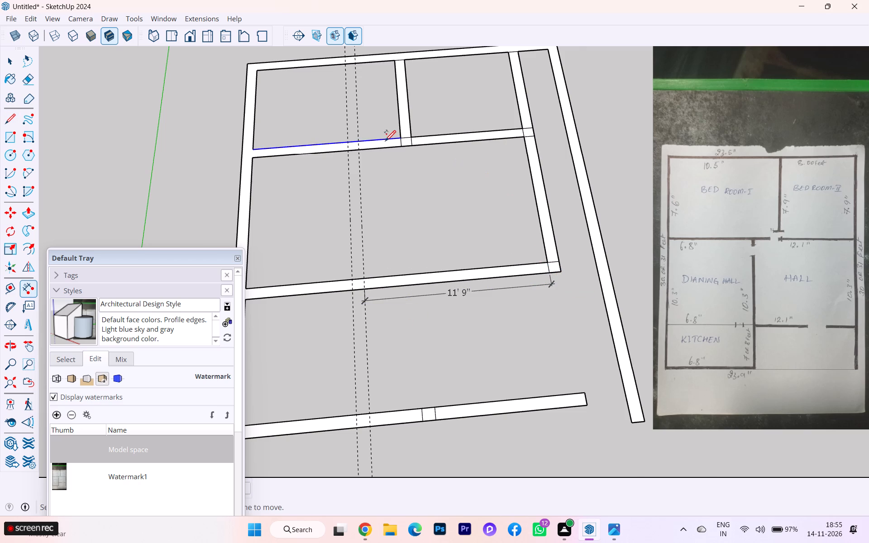
Dimension Bedroom II's width just above the cross wall, from the bedroom partition to the side wall.
scroll(402, 130, "up", 2)
left_click(411, 136)
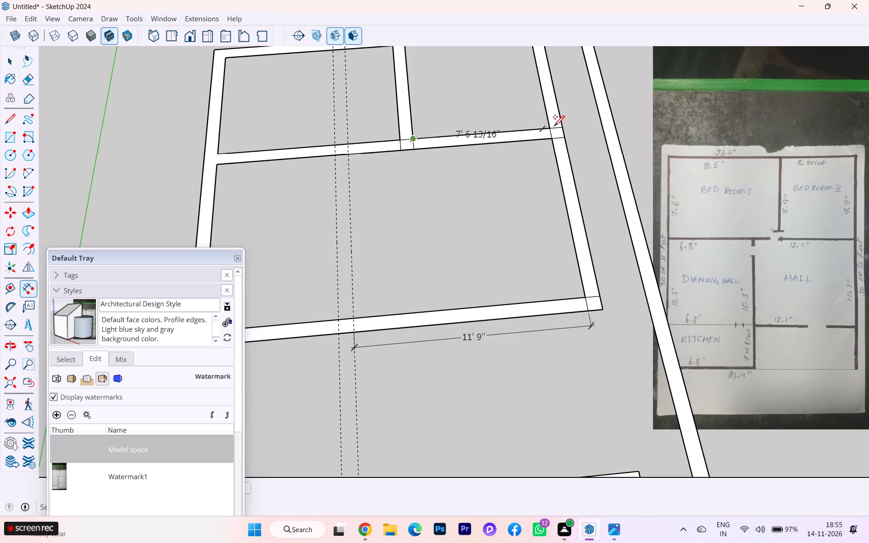
left_click(554, 125)
left_click(554, 110)
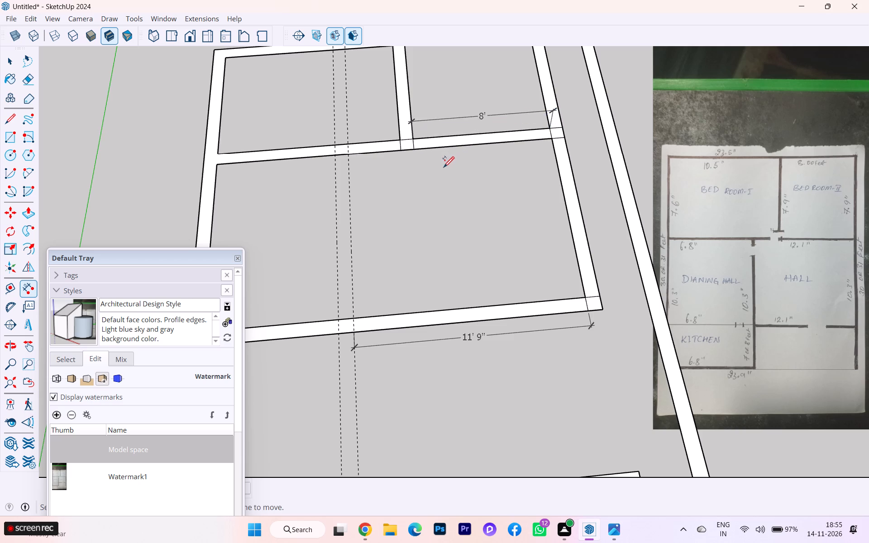
Dimension the full inner width above the hall's lower wall, from the dining hall's outer wall to the hall's side wall.
scroll(441, 173, "down", 3)
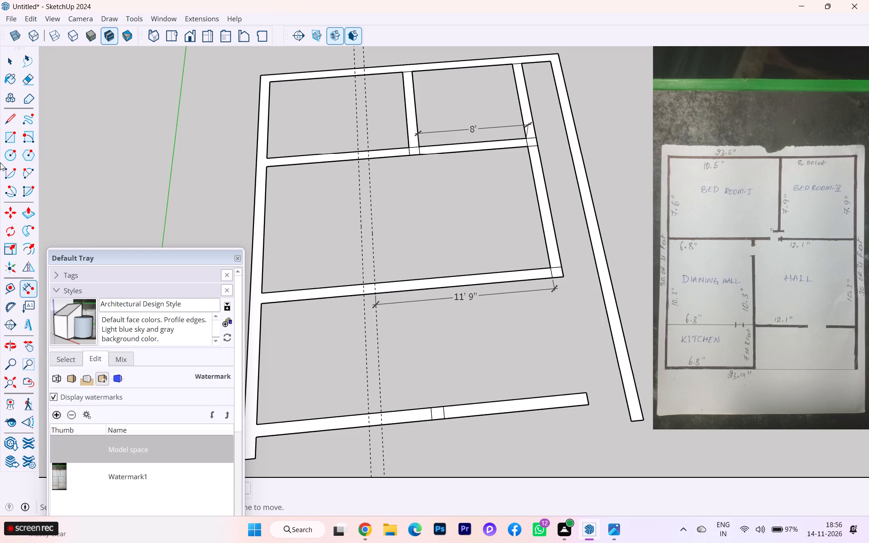
left_click(34, 290)
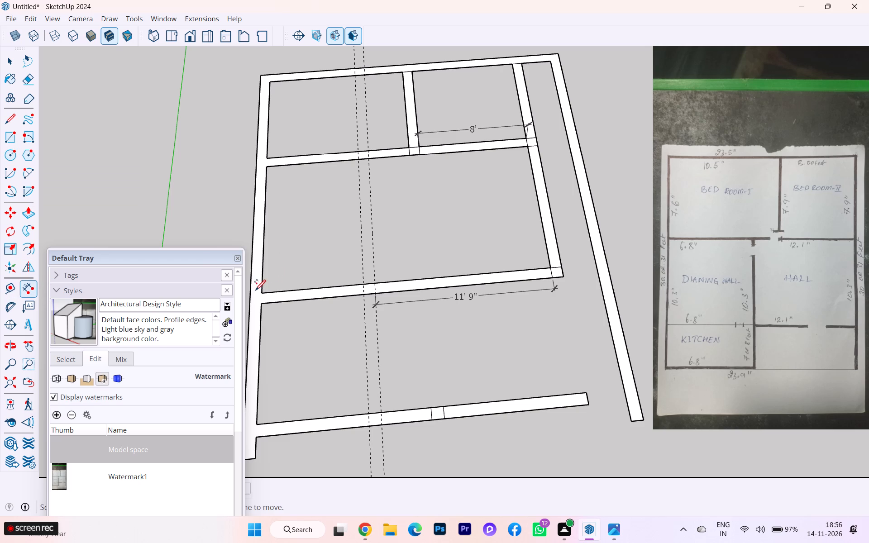
left_click(263, 290)
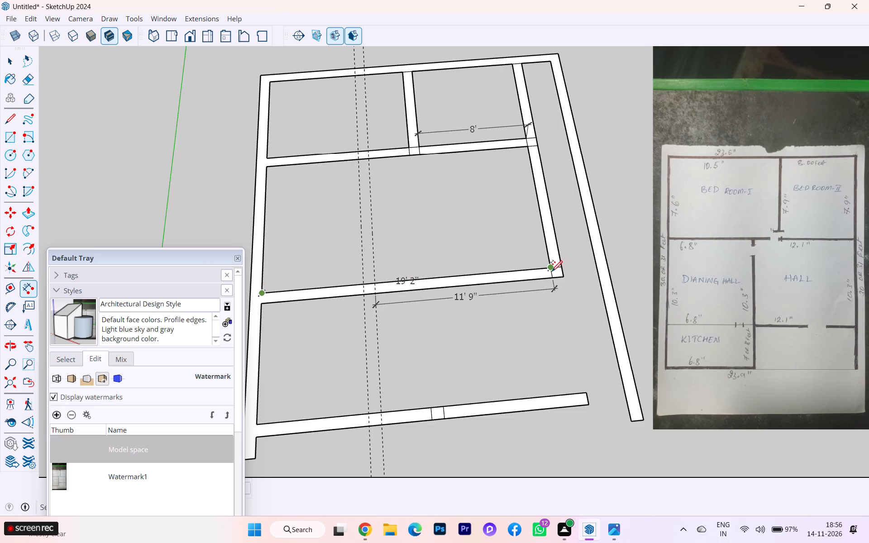
left_click(552, 270)
left_click(548, 261)
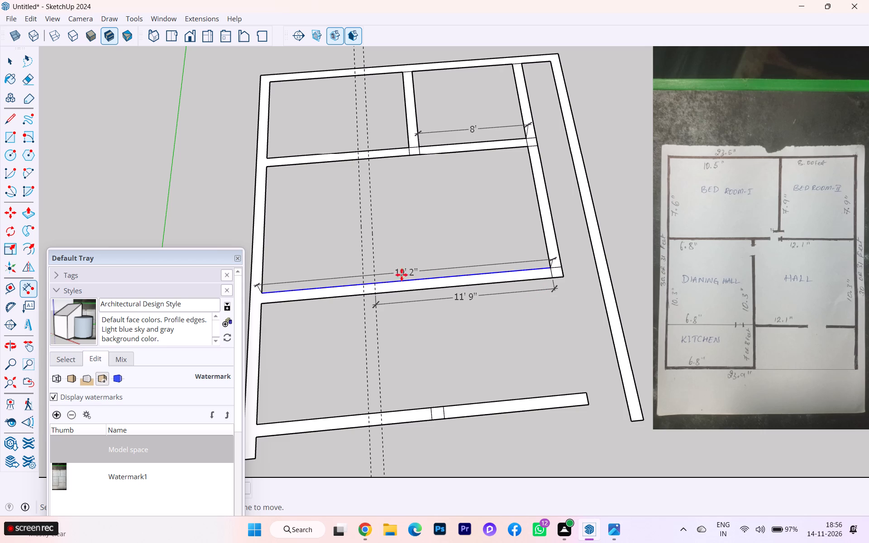
Erase the hall's side wall between the two cross walls, including its leftover edge across the lower wall.
left_click(12, 58)
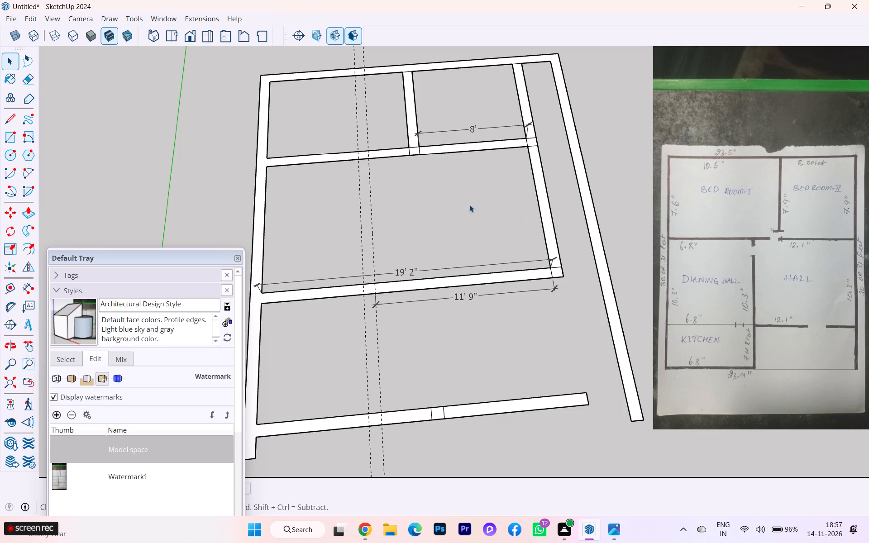
left_click(28, 84)
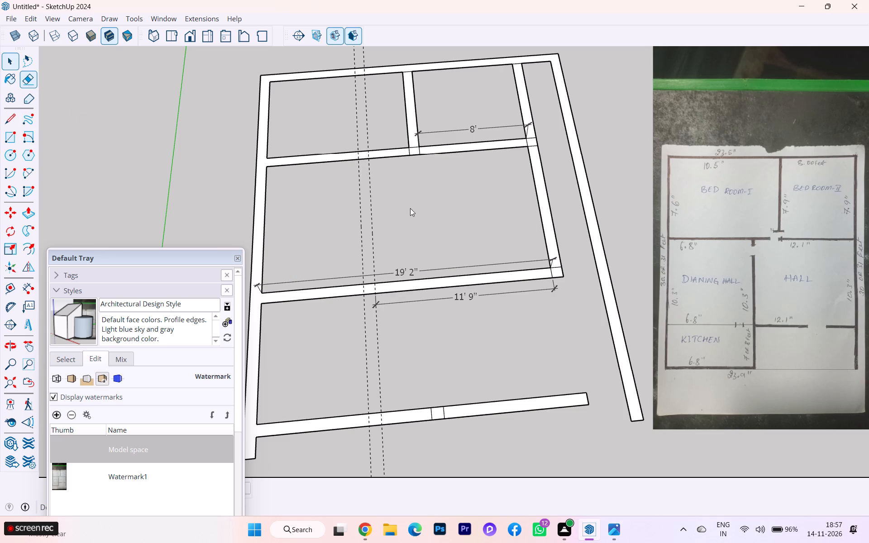
left_click_drag(546, 181, 530, 186)
scroll(554, 276, "up", 3)
left_click(551, 271)
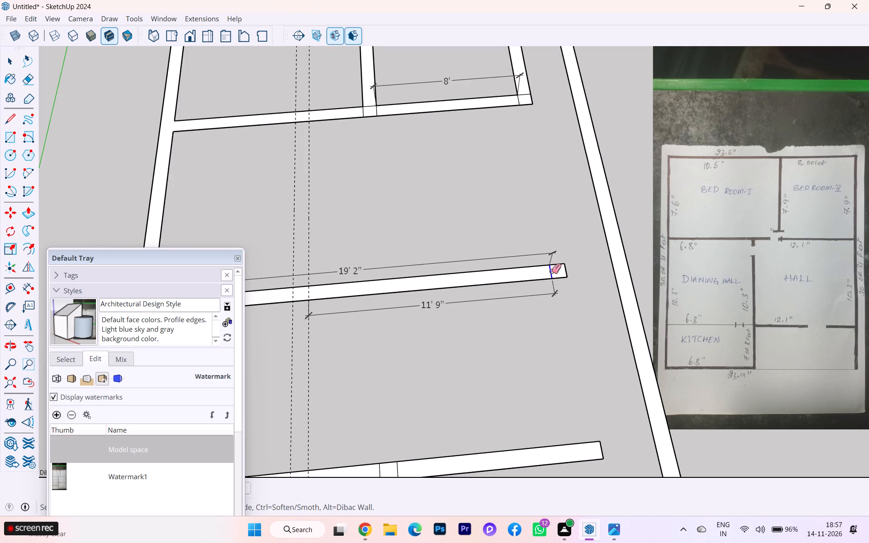
Add a guide 12'1" from the second partition guide, on the hall's side-wall side.
scroll(519, 102, "up", 1)
scroll(519, 104, "down", 6)
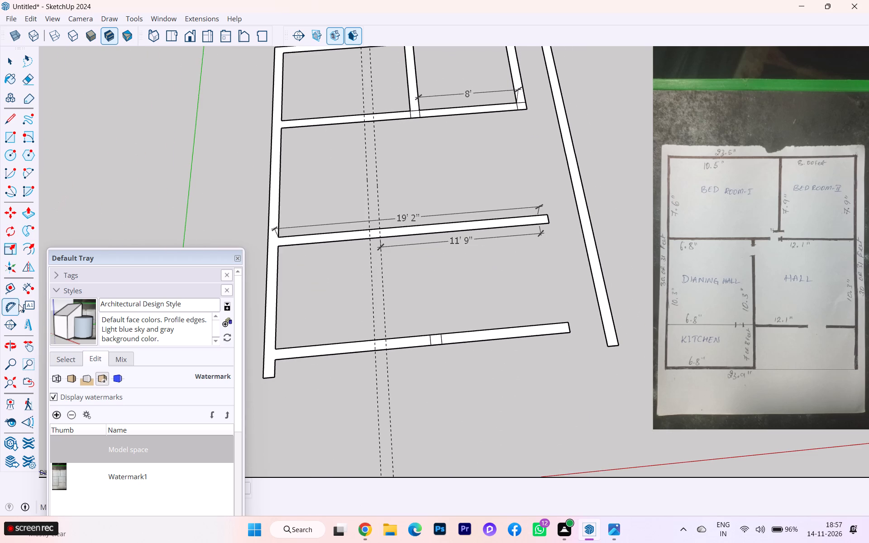
left_click(25, 284)
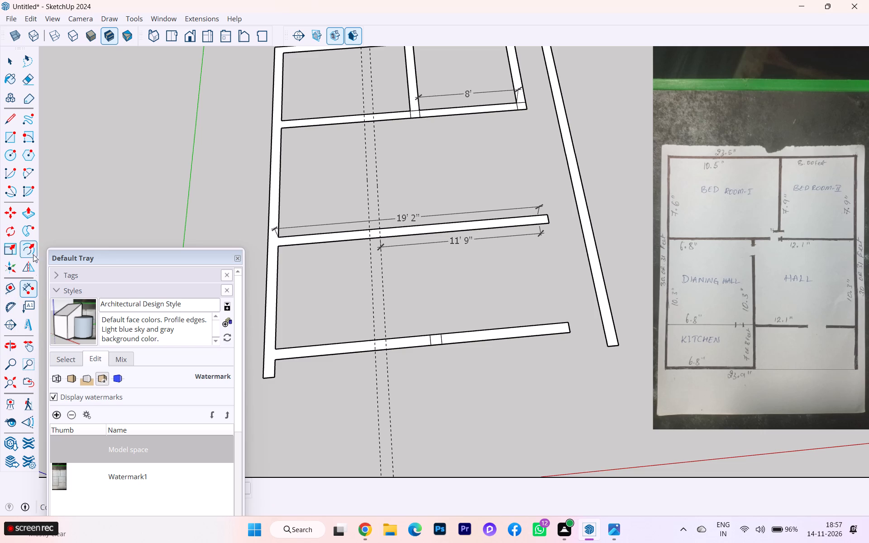
left_click(6, 287)
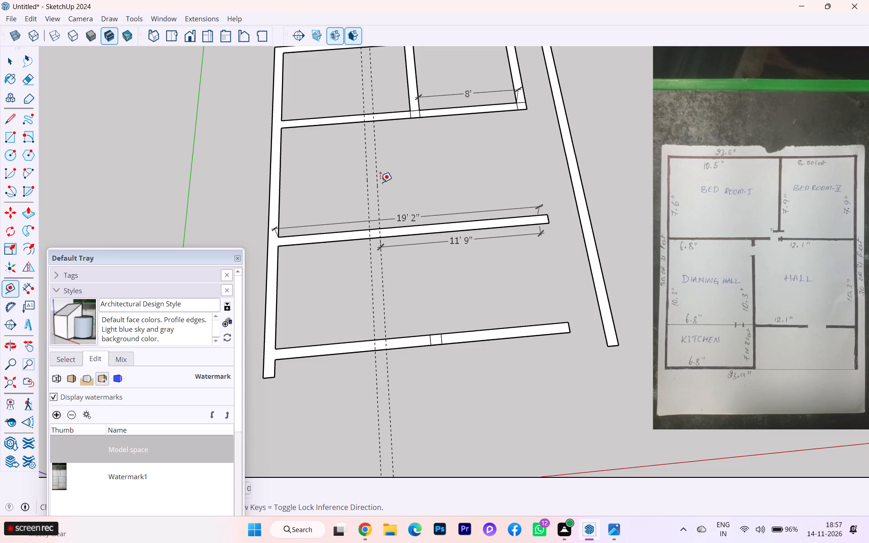
left_click(377, 185)
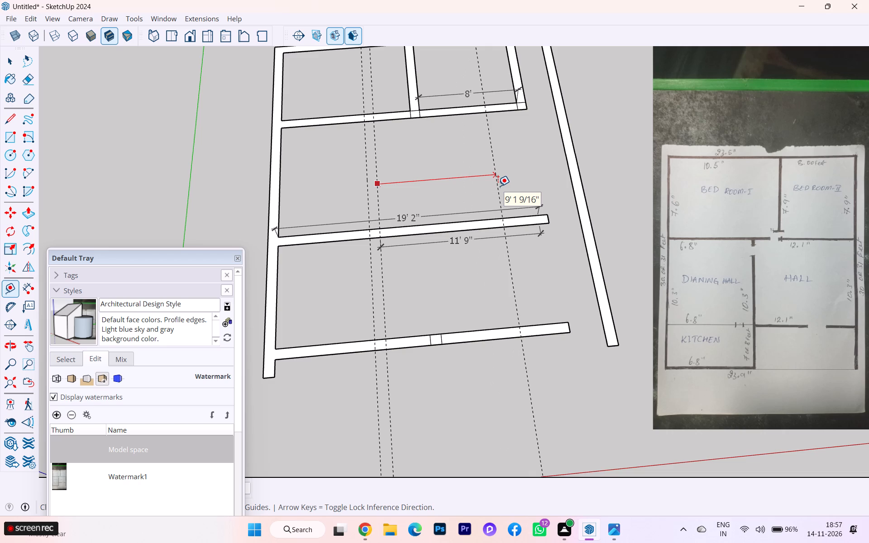
type("12")
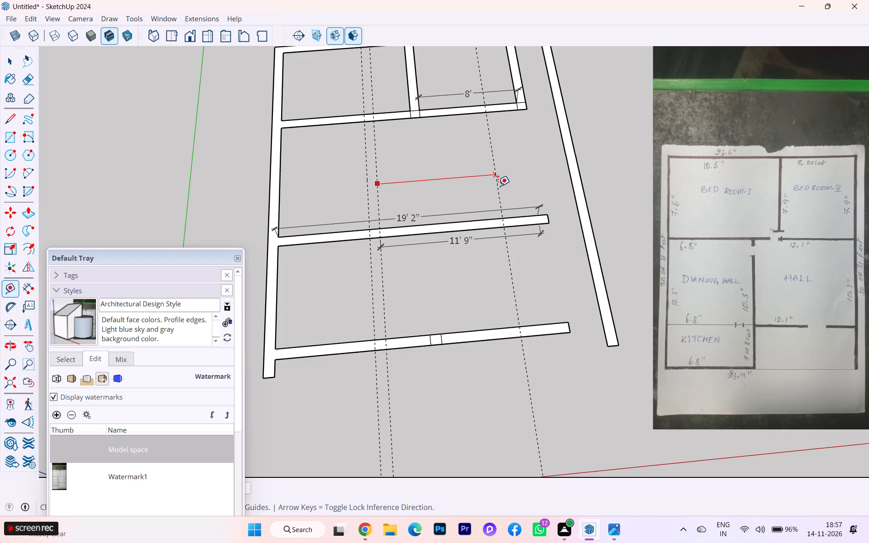
key("BackSpace")
key("BackSpace")
type("12'1")
key("Return")
Add a parallel guide 9" outward from the hall's new side-wall guide.
left_click(530, 149)
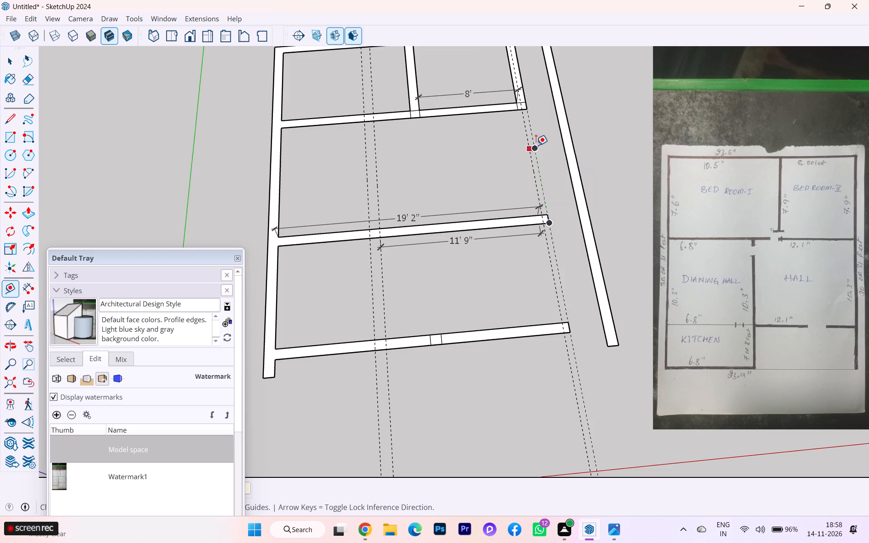
key("9")
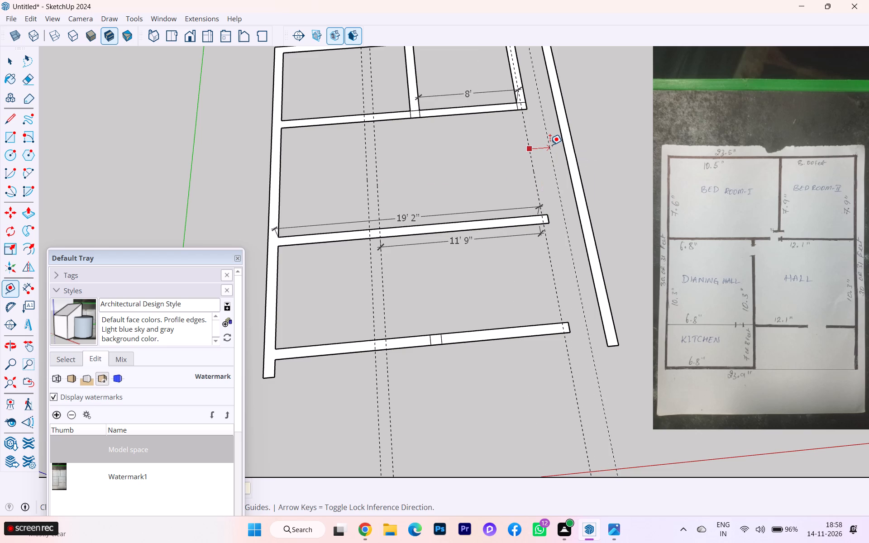
key("Return")
Measure the gap between the upper cross wall's outer corner and the outer side-wall guide.
scroll(508, 103, "up", 3)
scroll(508, 103, "down", 1)
scroll(508, 103, "up", 9)
scroll(522, 89, "down", 1)
scroll(522, 89, "up", 3)
scroll(559, 104, "up", 1)
scroll(559, 104, "down", 1)
scroll(559, 104, "up", 2)
left_click(26, 289)
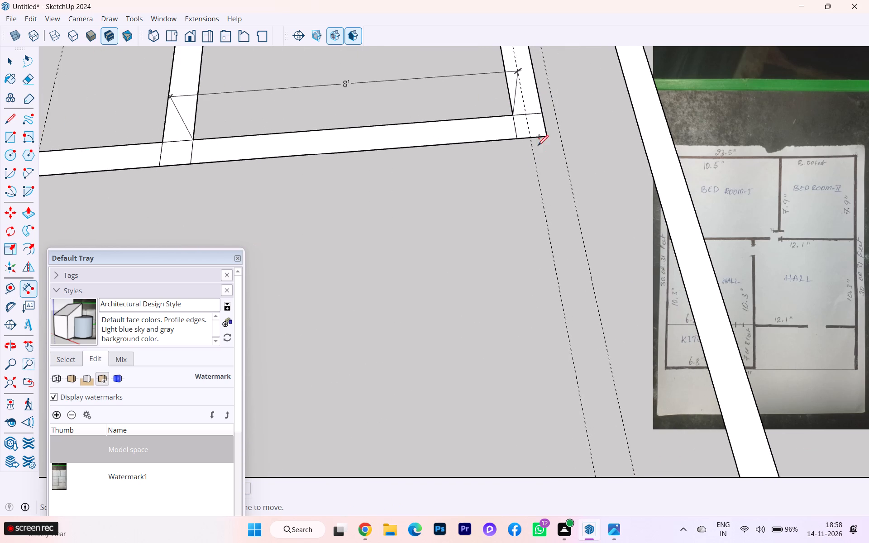
scroll(562, 127, "up", 2)
left_click(543, 139)
left_click(562, 134)
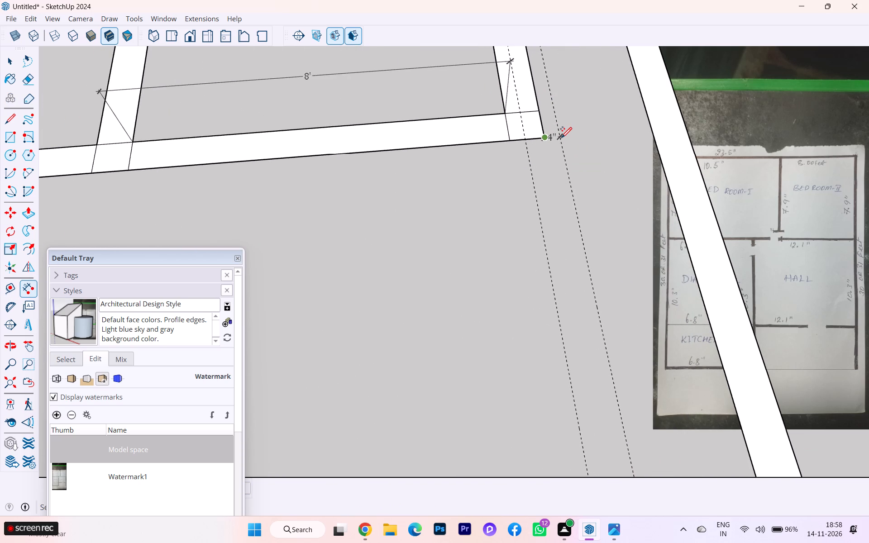
left_click(561, 137)
key("Escape")
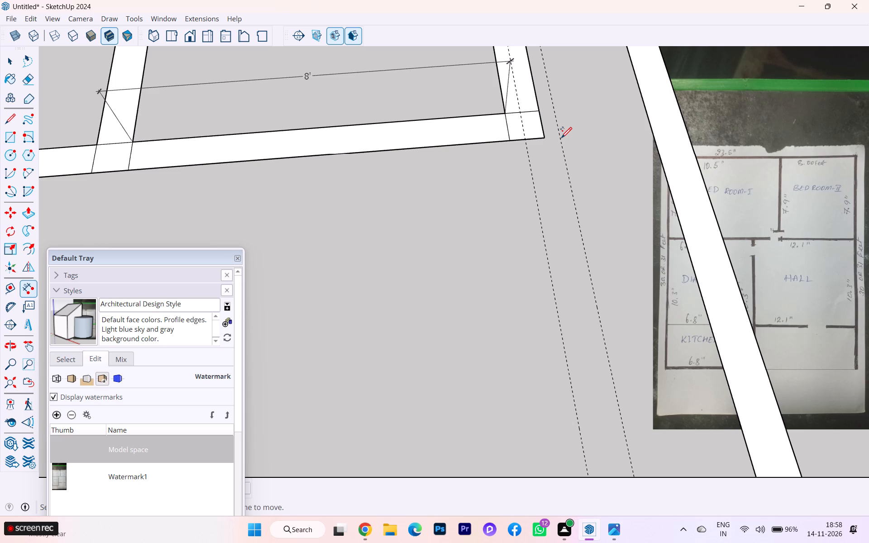
Compare the room layout and both pairs of wall guides with the hand-drawn plan.
scroll(452, 189, "down", 11)
scroll(454, 190, "up", 3)
scroll(454, 190, "down", 11)
scroll(465, 178, "up", 1)
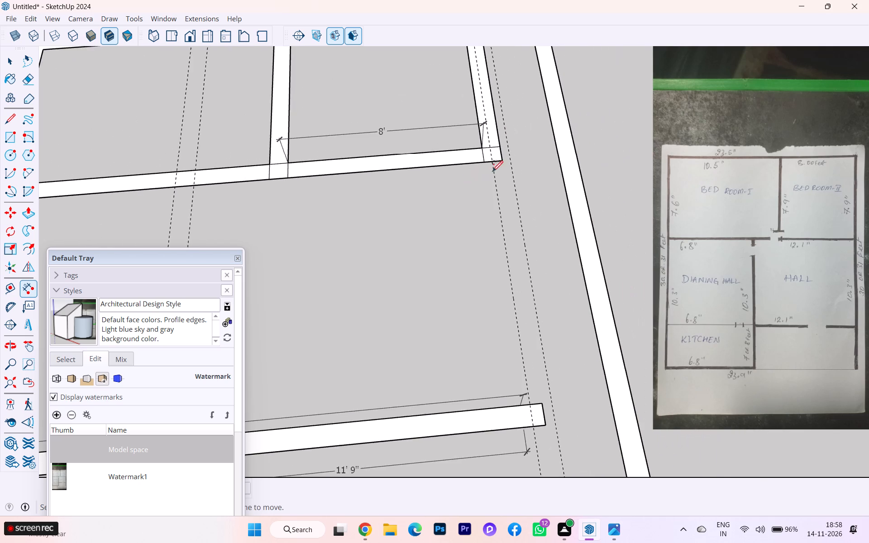
scroll(504, 172, "down", 3)
scroll(504, 172, "up", 2)
scroll(504, 172, "down", 9)
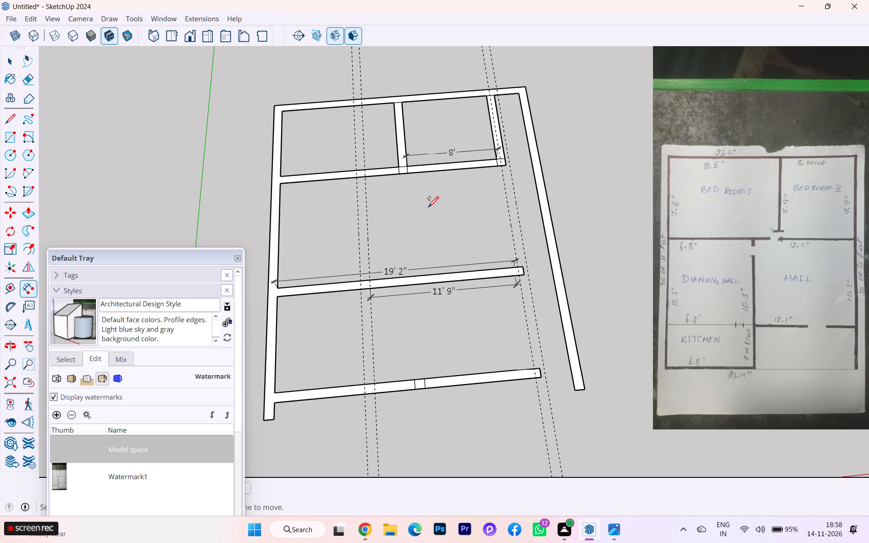
scroll(497, 173, "up", 2)
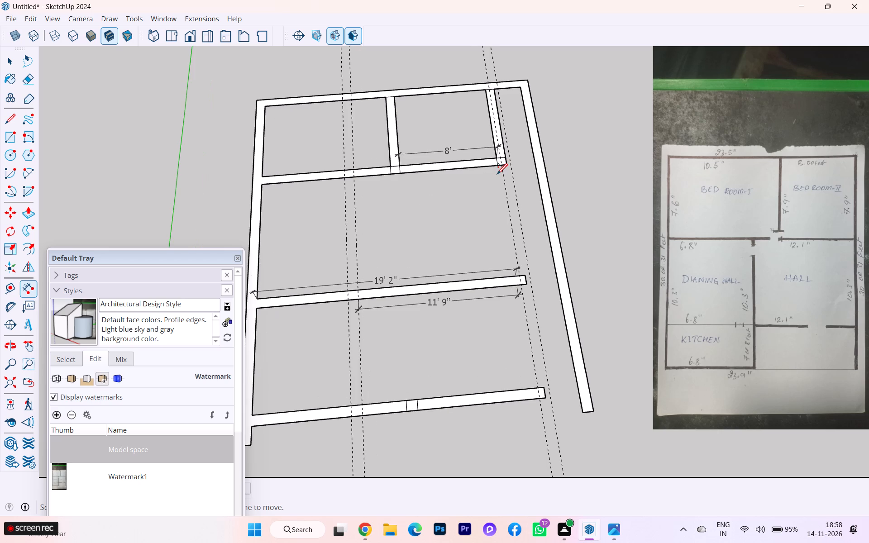
scroll(497, 173, "up", 1)
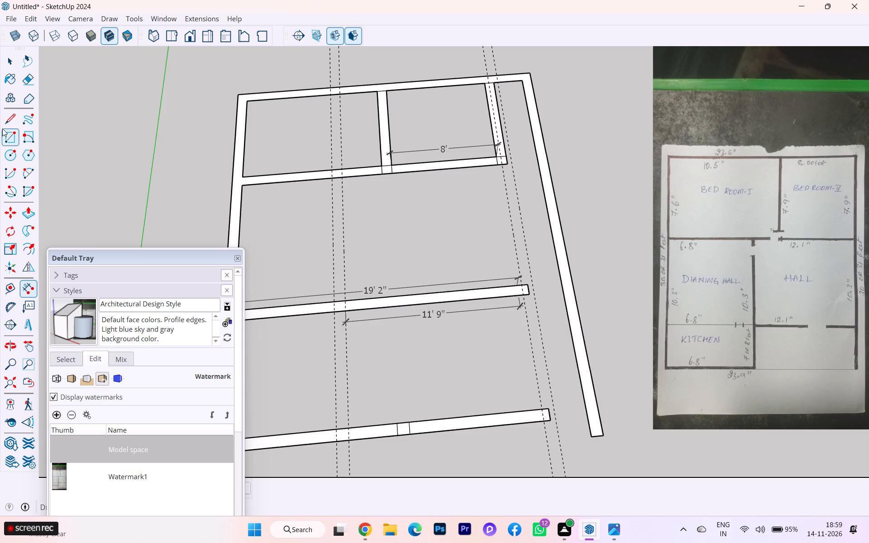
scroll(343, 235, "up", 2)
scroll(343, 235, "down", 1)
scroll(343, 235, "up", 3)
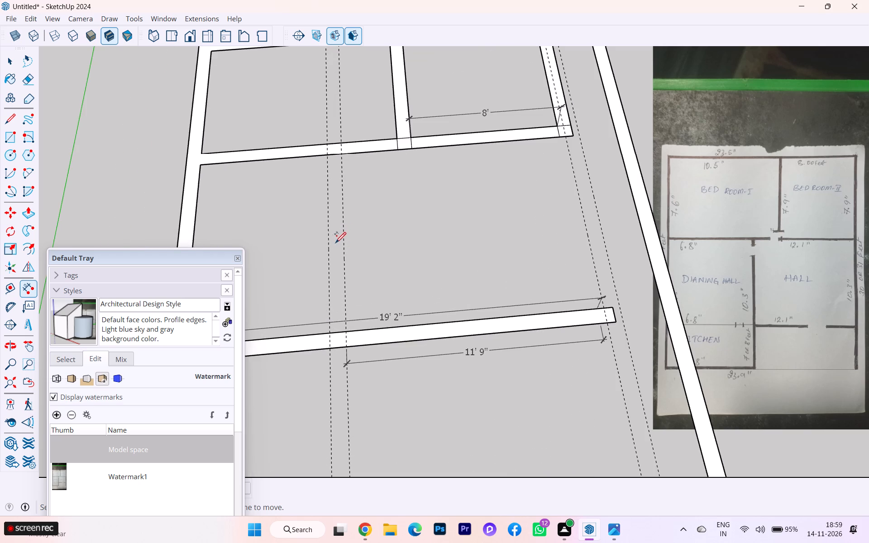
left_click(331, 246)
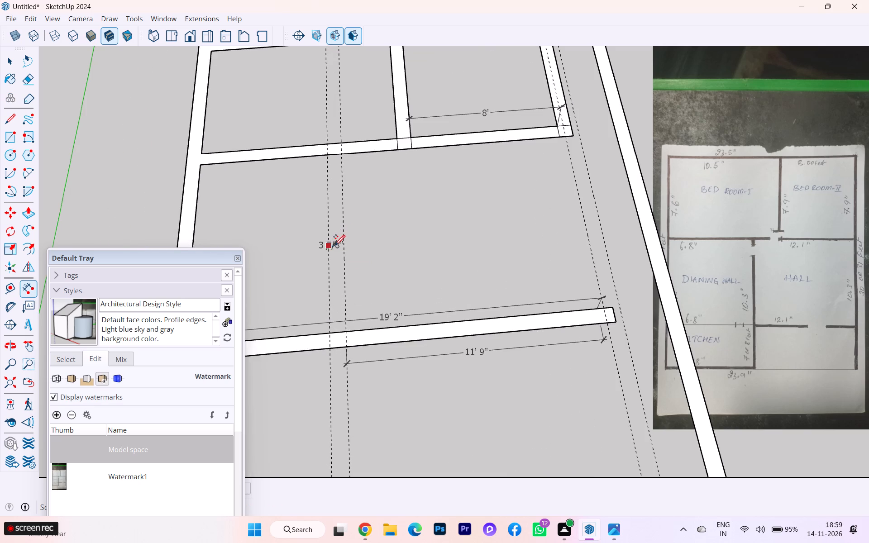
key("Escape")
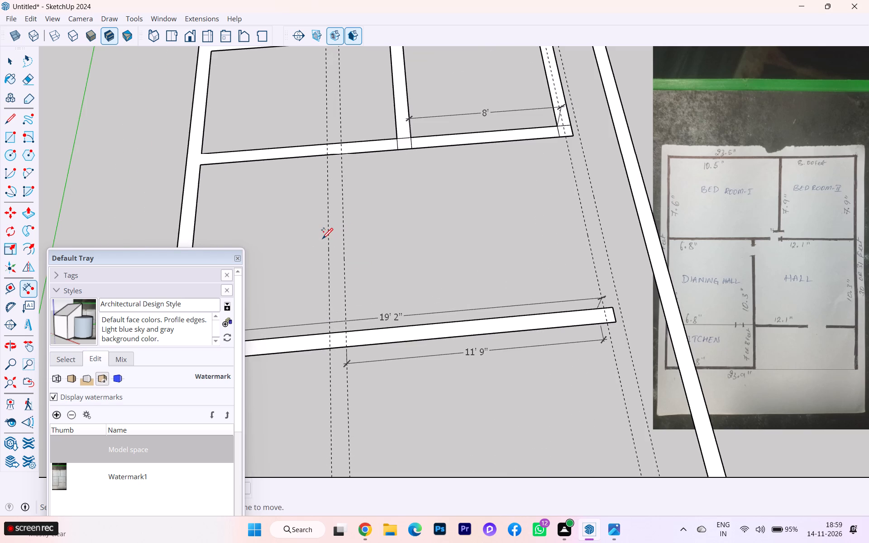
Move both partition guides 4" away from the hall along the middle cross wall, towards the dining hall.
left_click(9, 64)
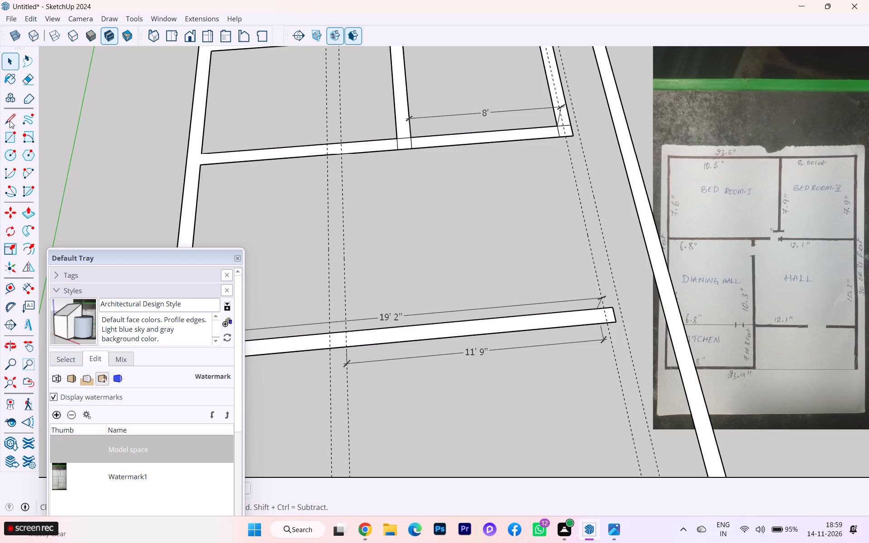
left_click_drag(353, 241, 310, 239)
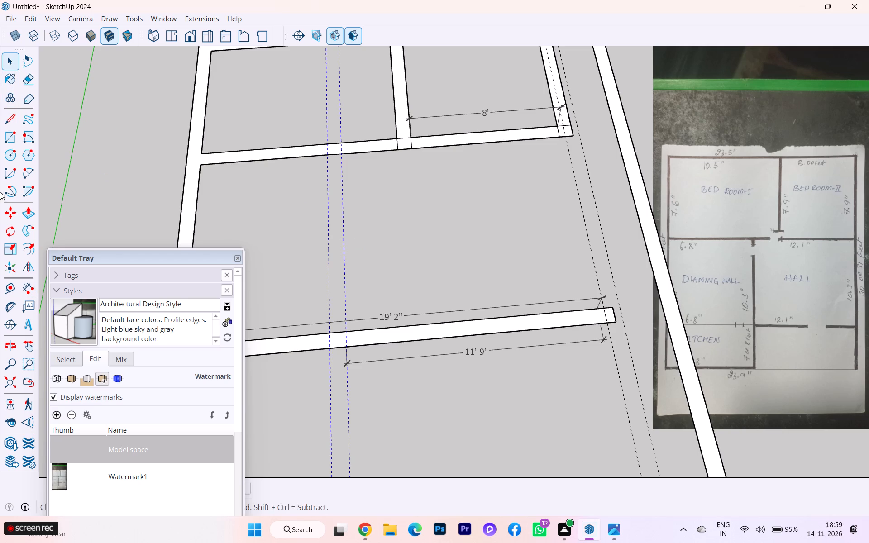
left_click(4, 212)
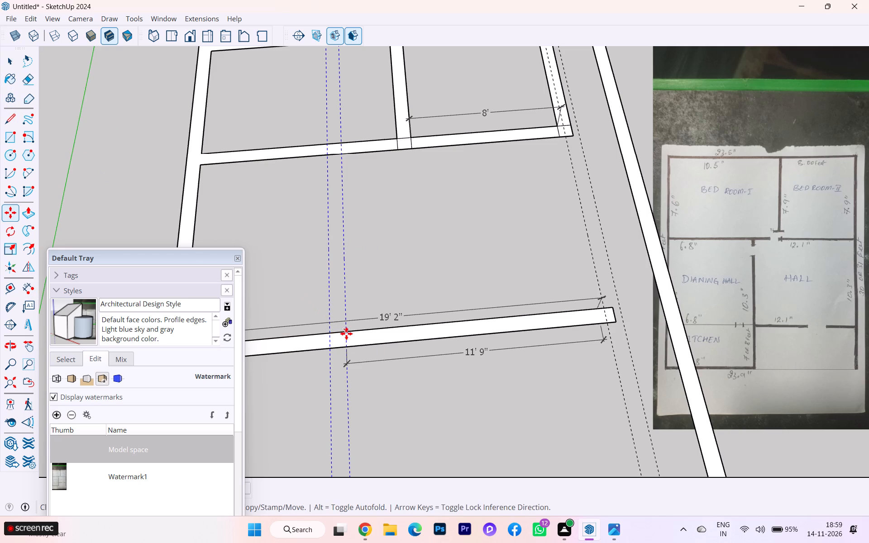
left_click(346, 333)
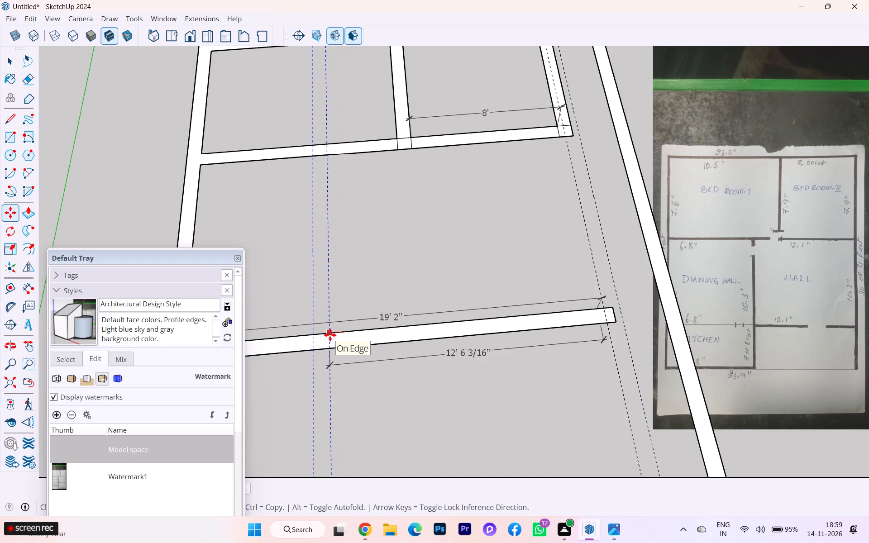
key("4")
key("Return")
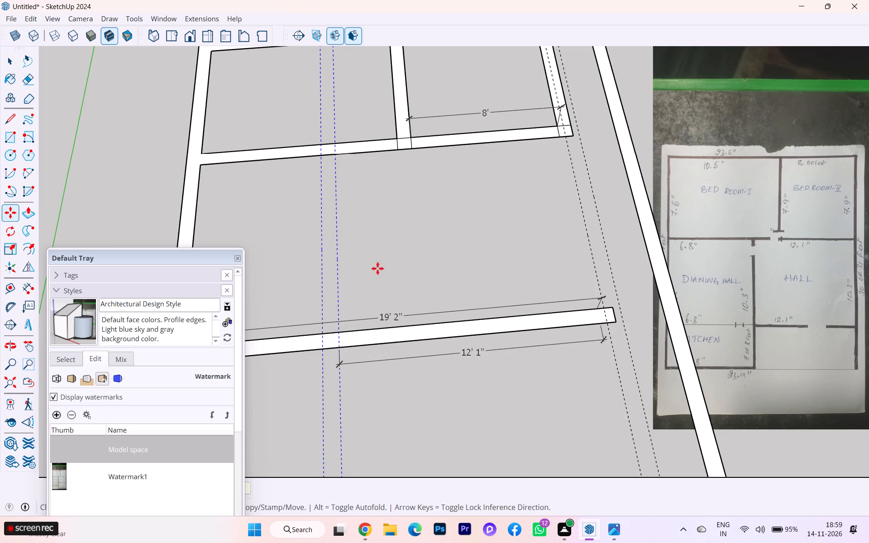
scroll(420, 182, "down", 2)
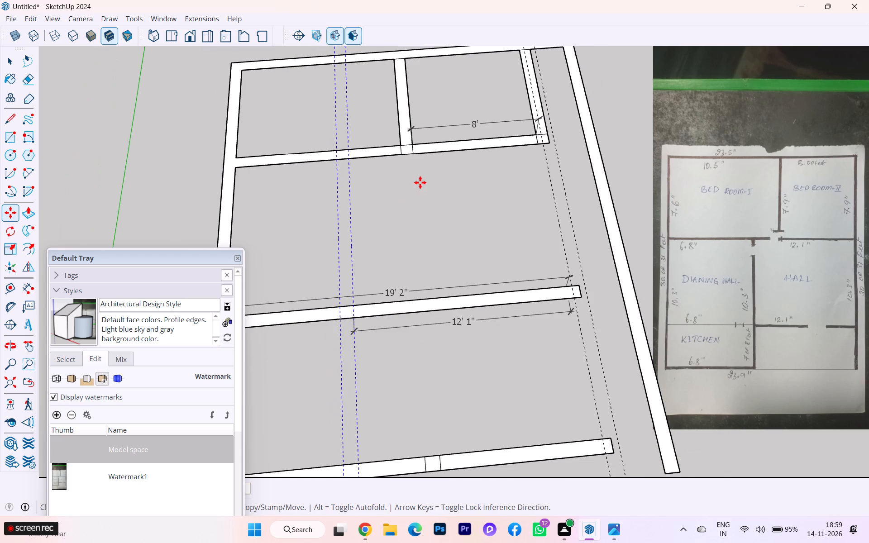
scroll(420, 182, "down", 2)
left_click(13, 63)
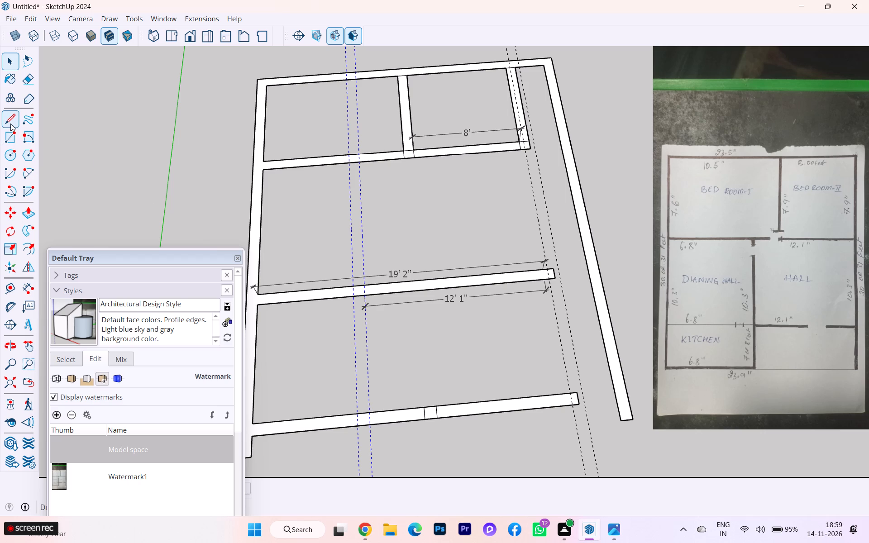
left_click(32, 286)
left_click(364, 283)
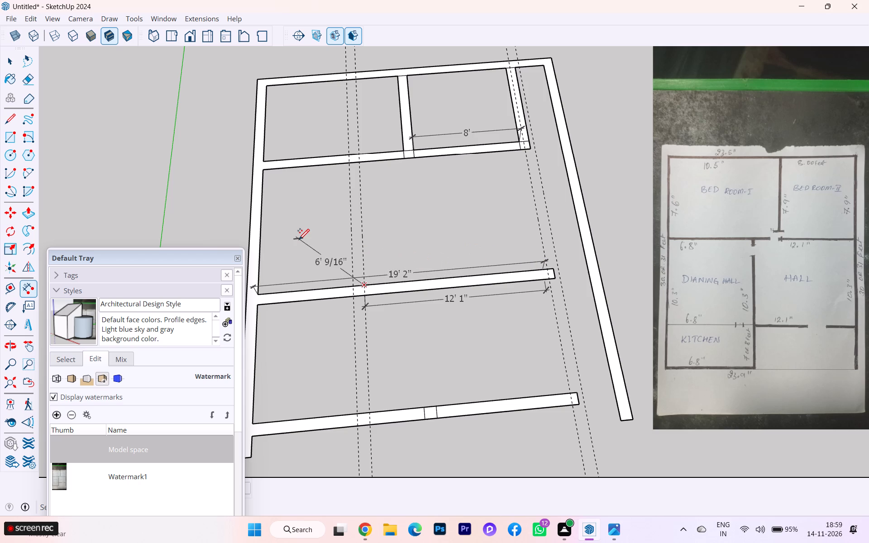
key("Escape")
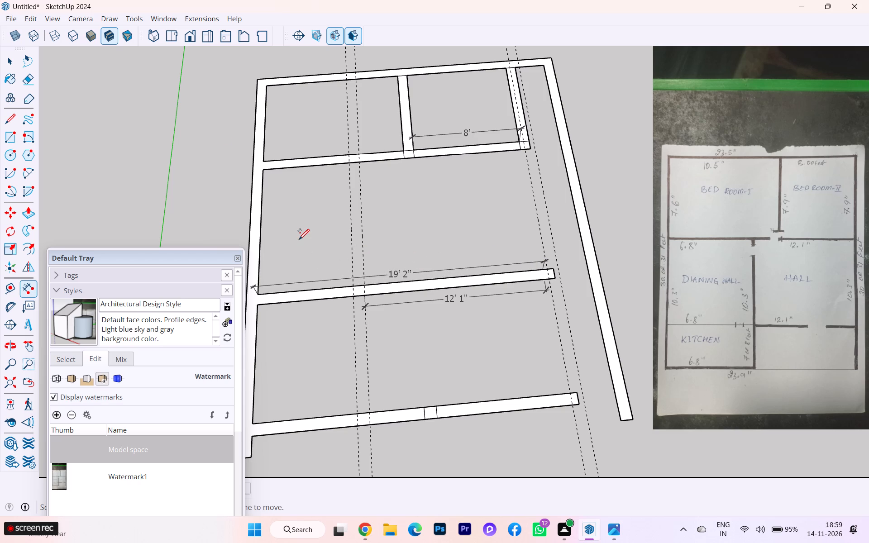
Move both side-wall guides inward so the outer guide meets the outer end corner of the middle cross wall.
left_click(13, 59)
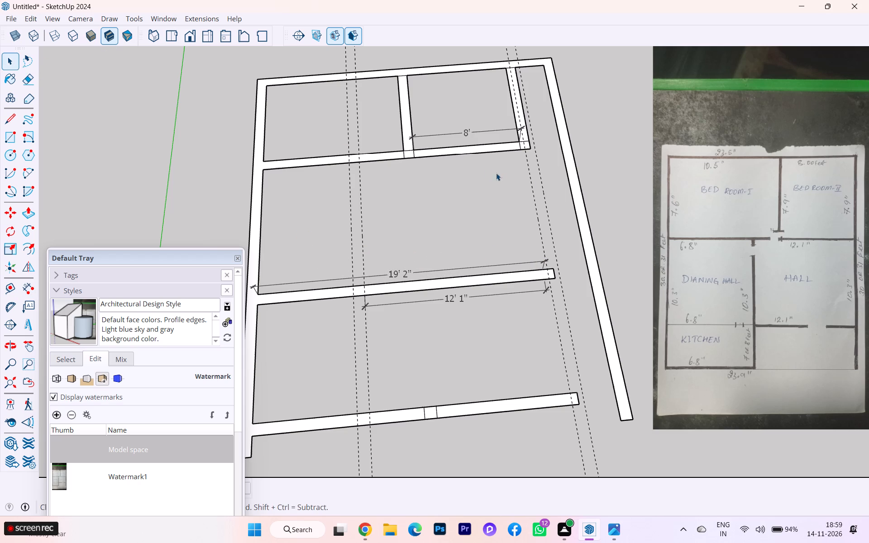
scroll(543, 203, "up", 2)
scroll(548, 204, "down", 1)
scroll(548, 204, "up", 2)
left_click_drag(550, 205, 519, 214)
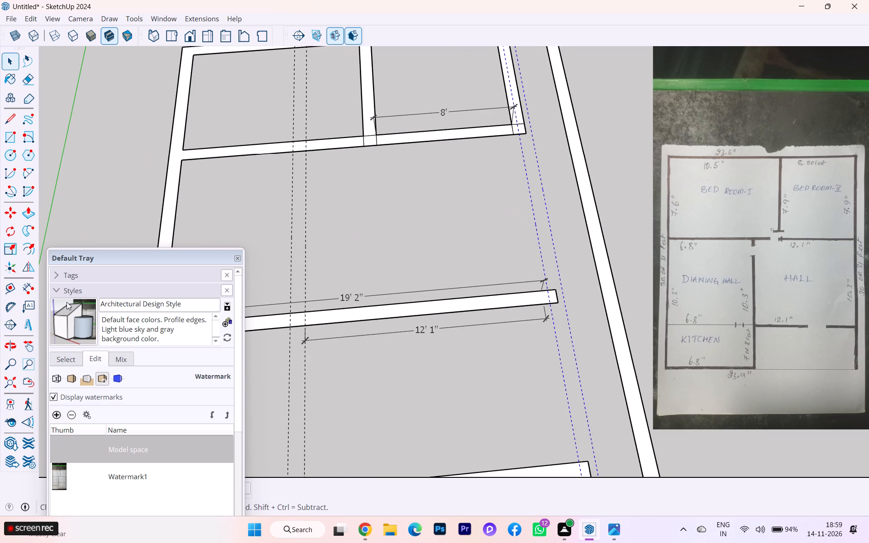
left_click(13, 217)
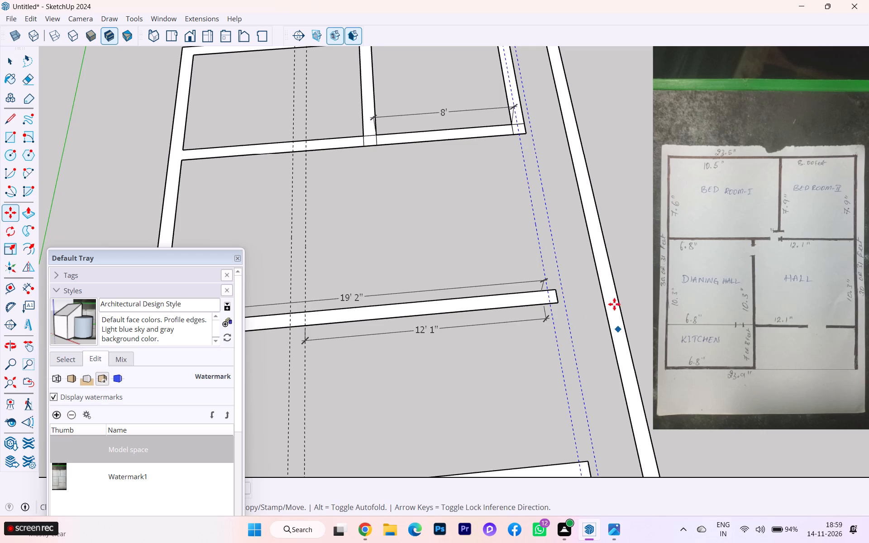
scroll(591, 302, "up", 9)
left_click(538, 276)
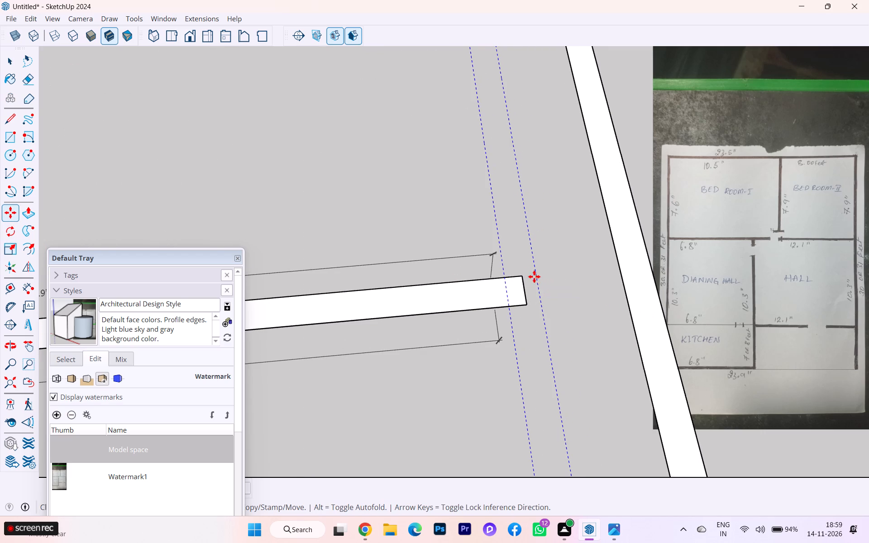
left_click(523, 276)
Dimension the hall width along the middle cross wall, from the partition's hall-side guide to the side wall's inner guide.
scroll(580, 300, "down", 5)
scroll(607, 307, "up", 2)
scroll(608, 307, "down", 3)
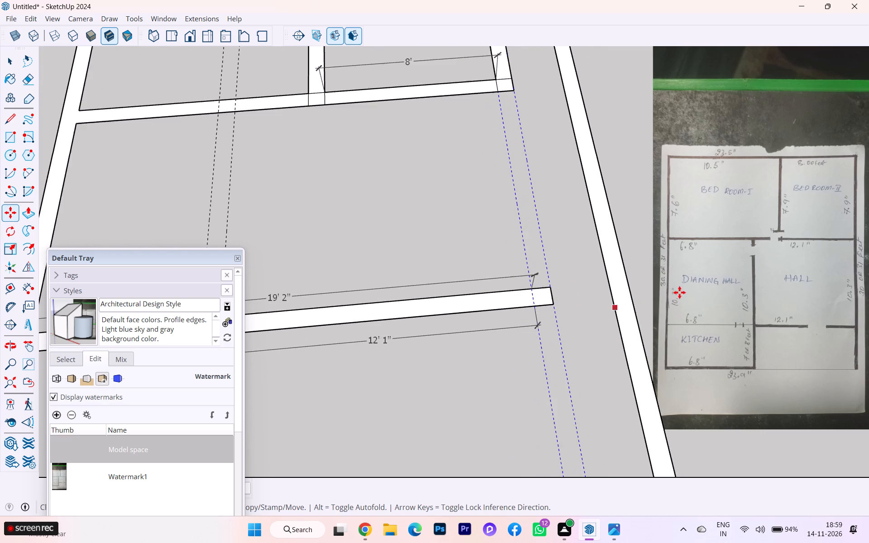
scroll(687, 289, "down", 3)
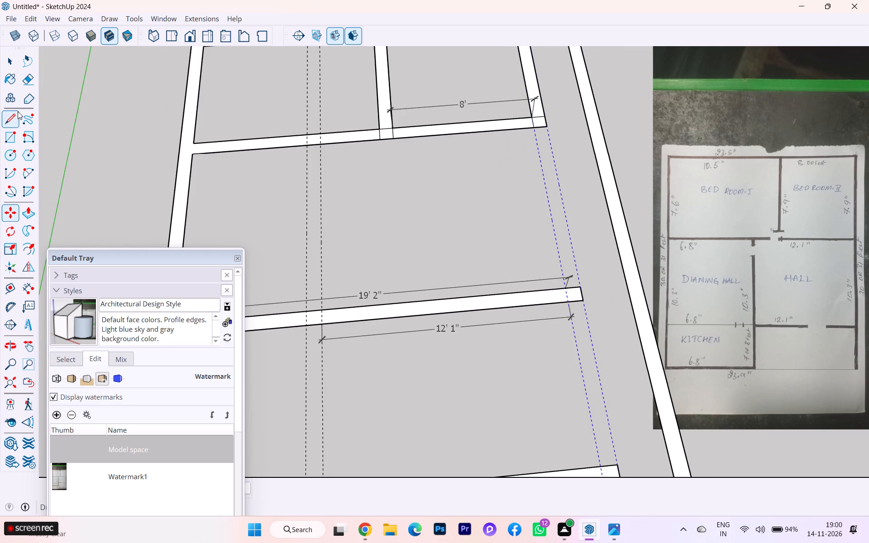
left_click(32, 289)
scroll(344, 309, "up", 1)
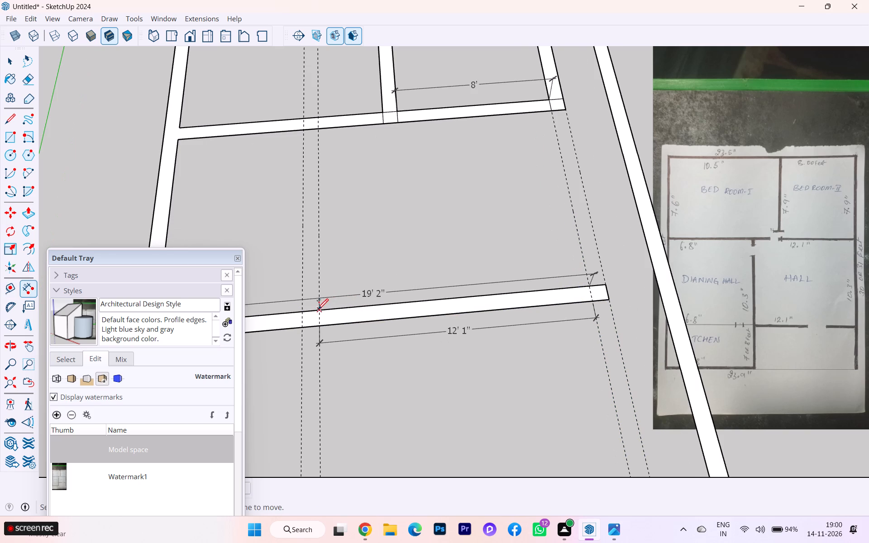
left_click(318, 309)
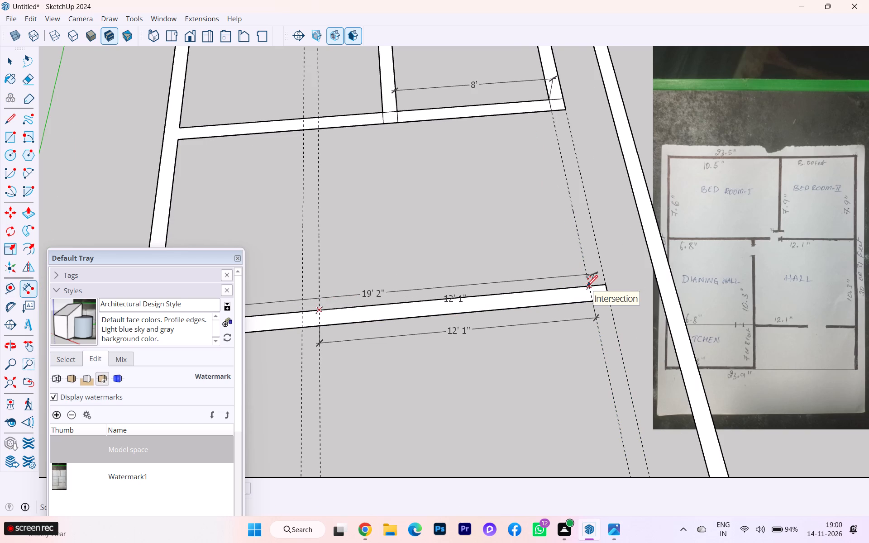
left_click(587, 285)
left_click(572, 264)
Compare the adjusted guides and hall dimensions with the room layout in the hand-drawn plan.
scroll(400, 224, "down", 3)
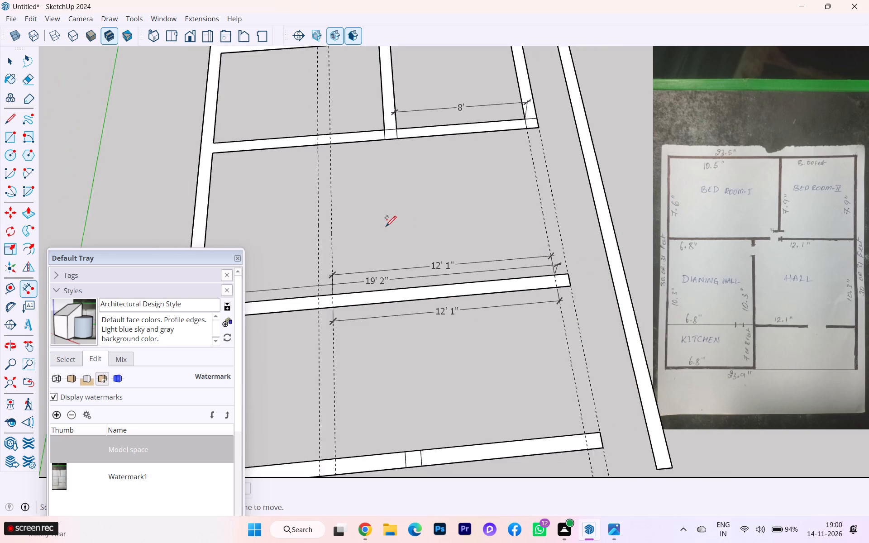
scroll(389, 234, "down", 3)
scroll(391, 238, "up", 2)
scroll(392, 239, "down", 1)
scroll(452, 250, "down", 2)
scroll(452, 250, "up", 1)
scroll(452, 250, "down", 3)
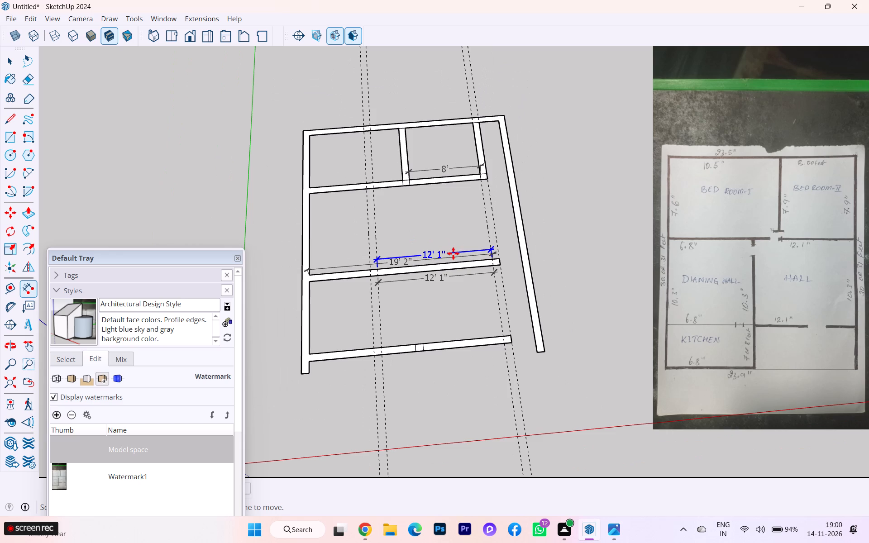
left_click(8, 65)
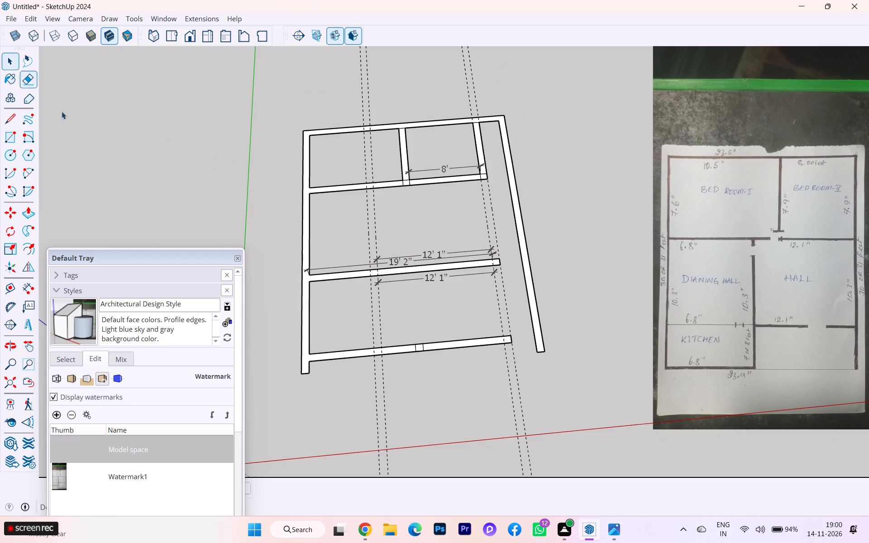
scroll(427, 334, "up", 2)
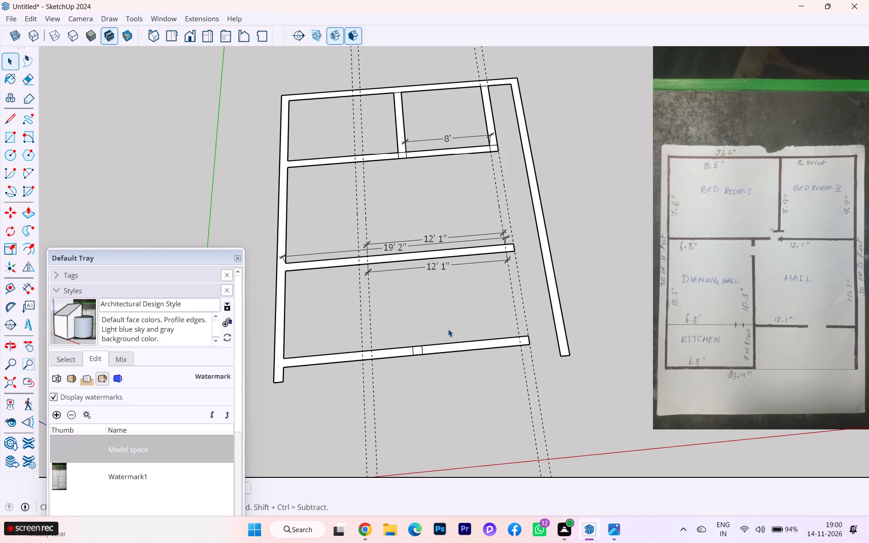
scroll(474, 276, "up", 2)
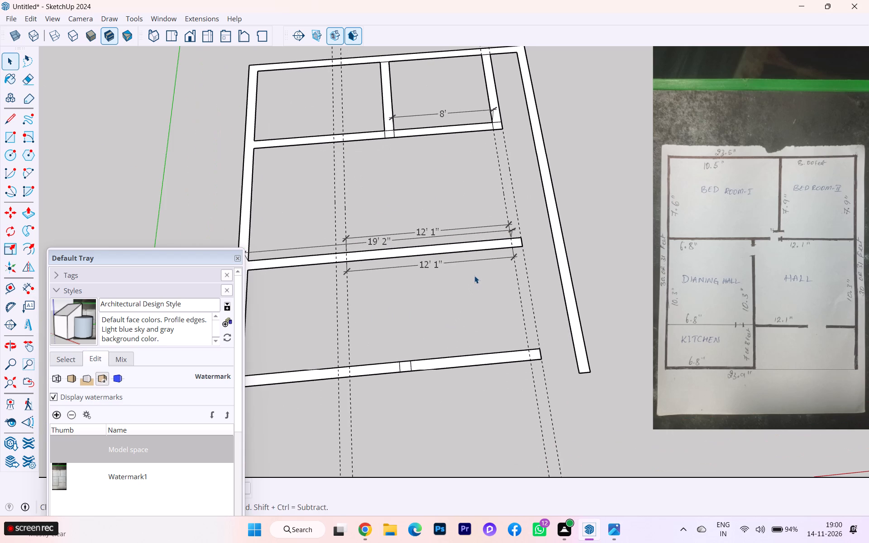
scroll(482, 279, "down", 3)
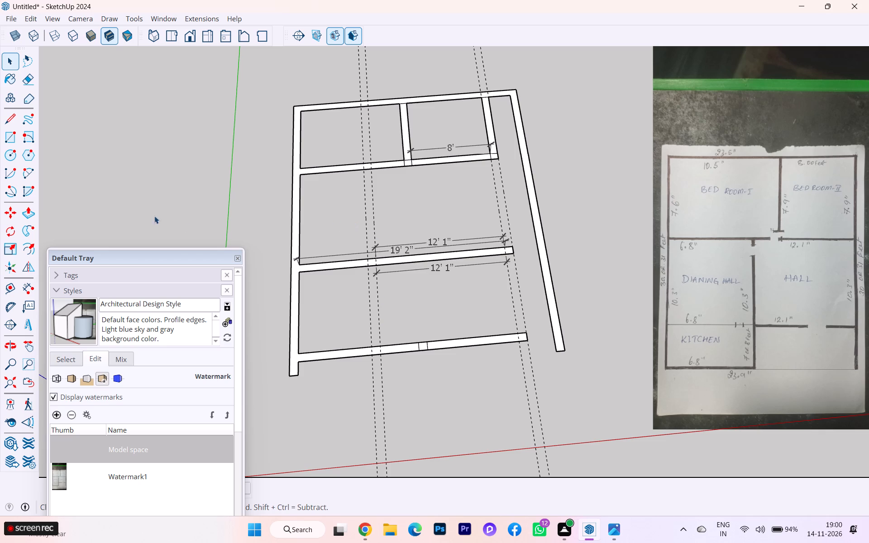
Draw the two edges of the dining hall–hall partition wall along its guides, from the upper to the middle cross wall.
left_click(16, 116)
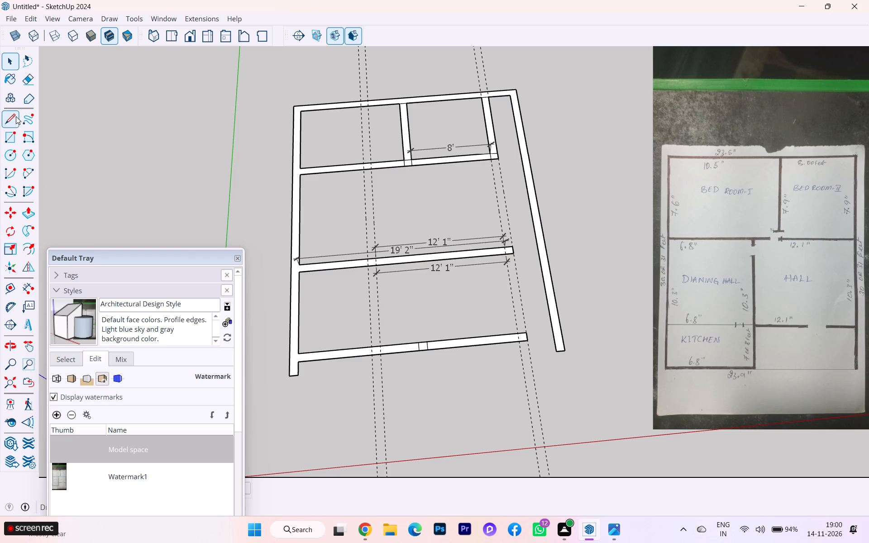
left_click(364, 169)
left_click(369, 254)
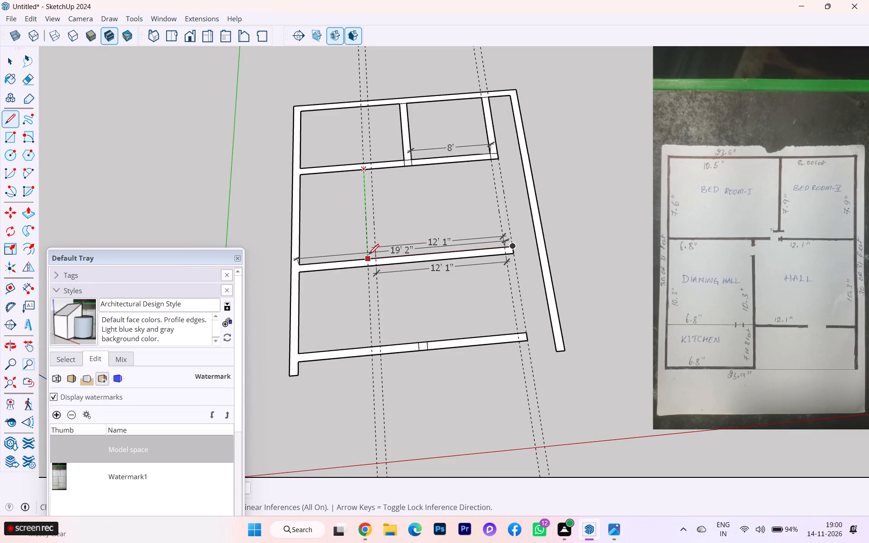
left_click(373, 168)
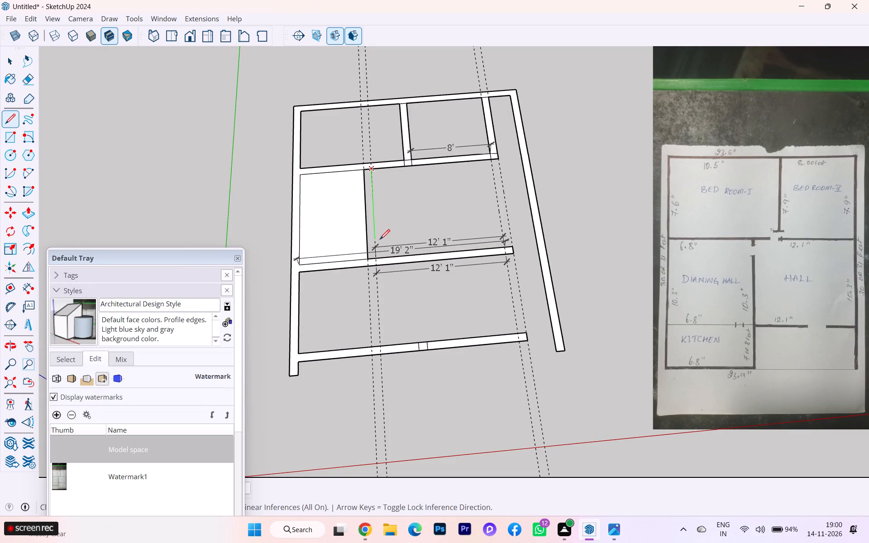
left_click(377, 257)
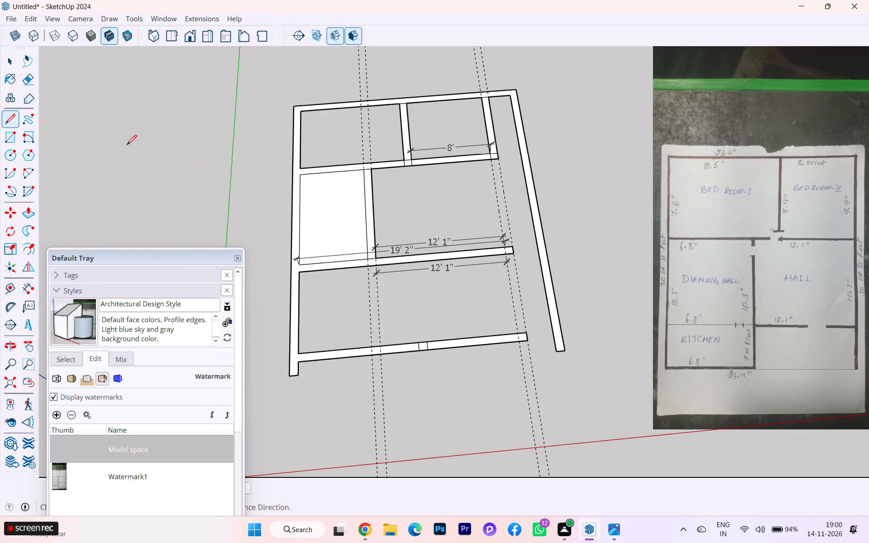
Delete the floor face enclosed in the dining hall, keeping the partition wall face.
left_click(9, 54)
left_click(334, 213)
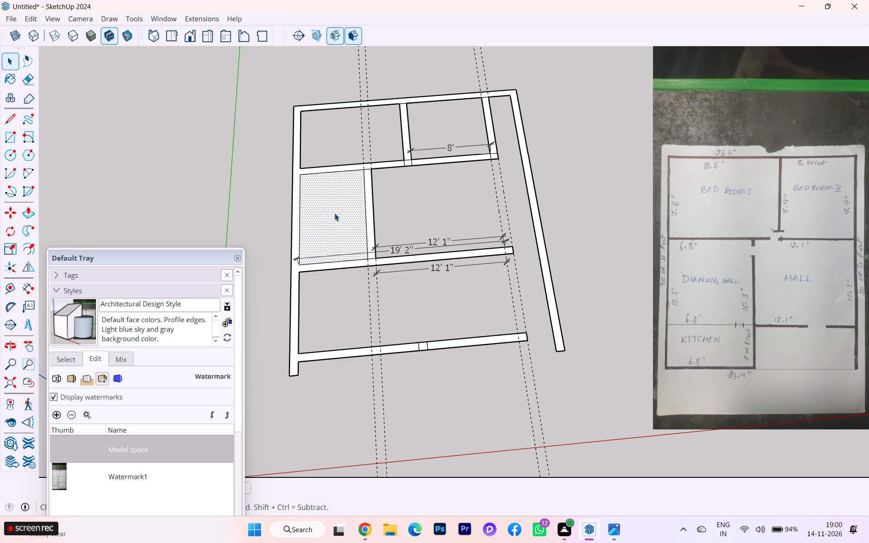
key("Delete")
Examine the new partition wall and the surrounding rooms and dimensions against the hand-drawn plan.
scroll(352, 228, "up", 3)
scroll(405, 270, "down", 4)
scroll(409, 281, "up", 2)
scroll(409, 281, "down", 1)
middle_click_drag(413, 291, 413, 356)
scroll(411, 278, "down", 1)
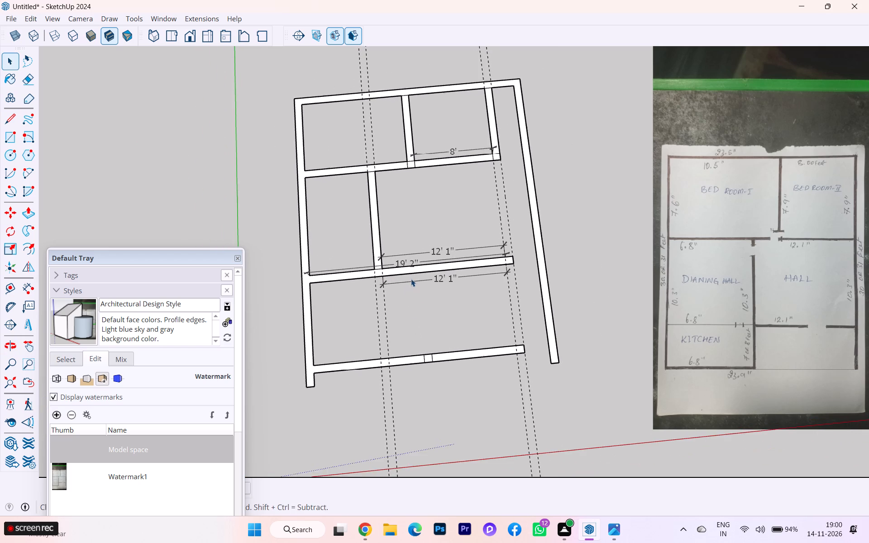
scroll(410, 283, "down", 2)
scroll(402, 267, "up", 5)
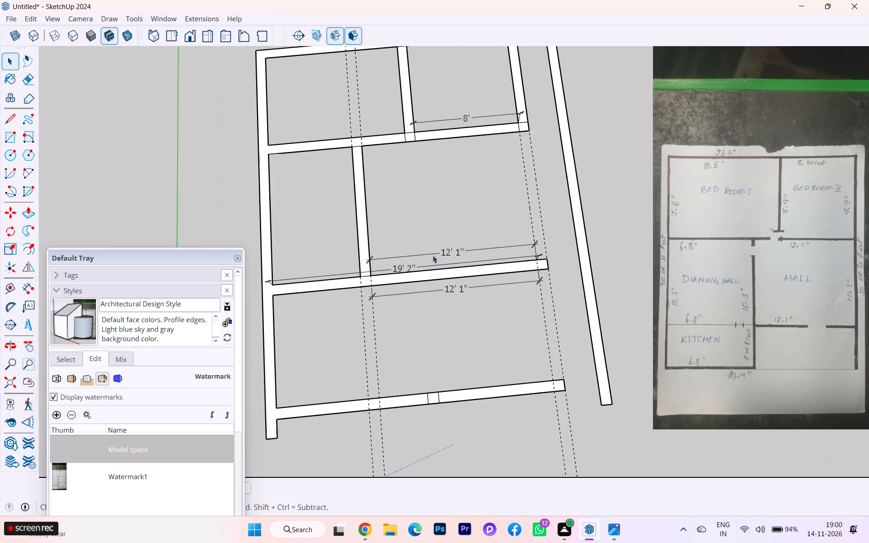
scroll(430, 264, "up", 1)
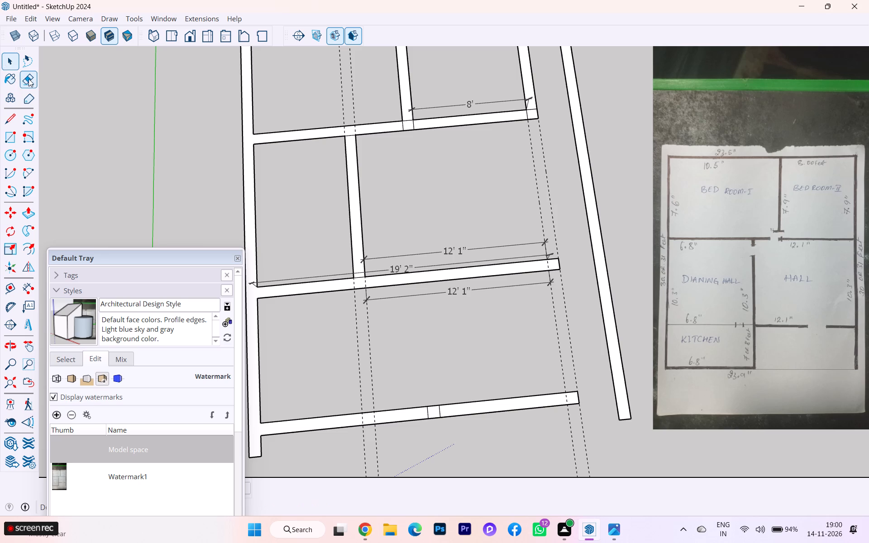
Erase the two 12' 1" dimensions and the 19' 2" dimension around the middle cross wall.
left_click(32, 79)
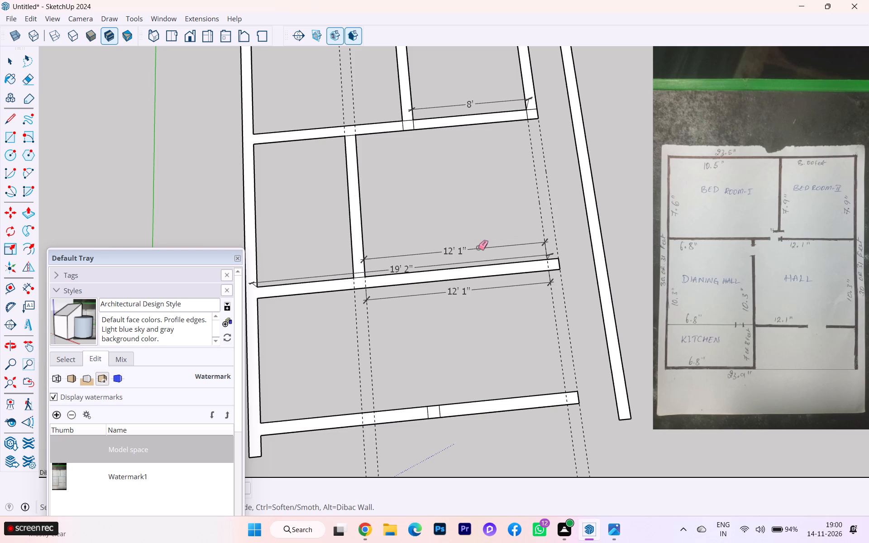
left_click(478, 248)
left_click(404, 268)
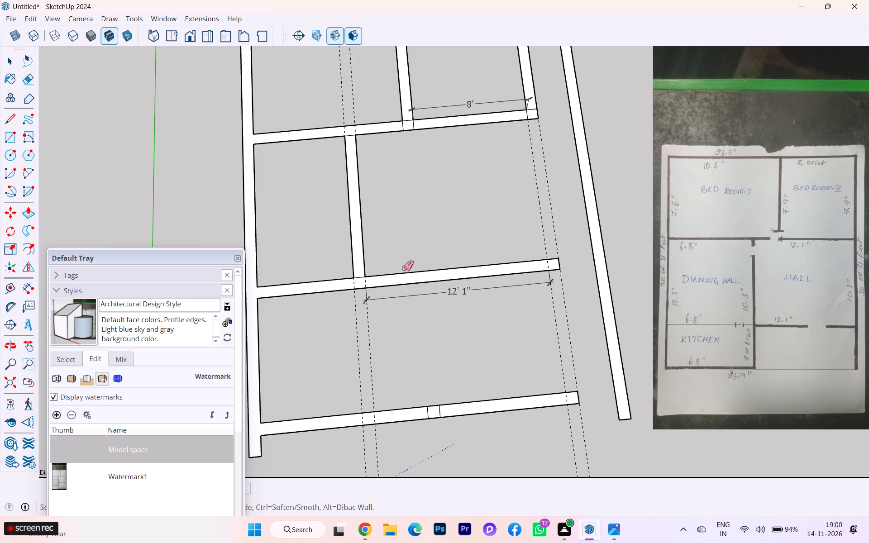
left_click(458, 293)
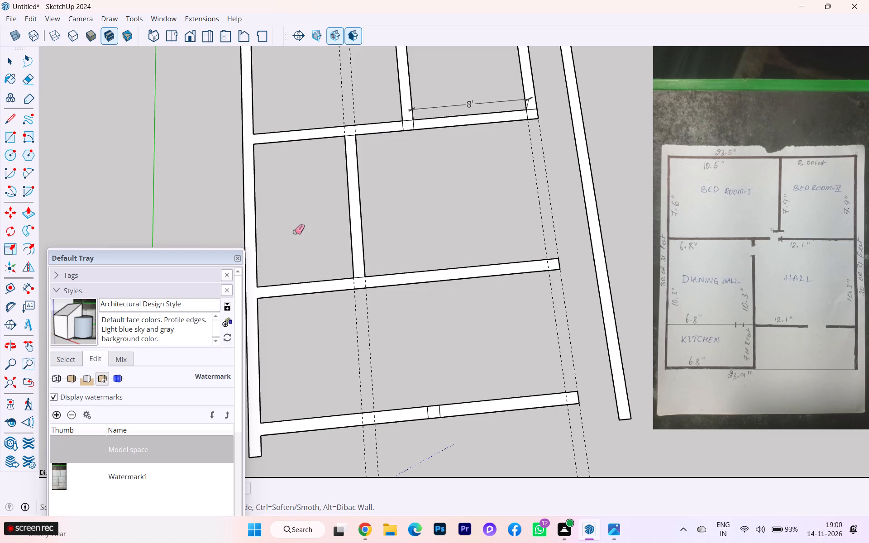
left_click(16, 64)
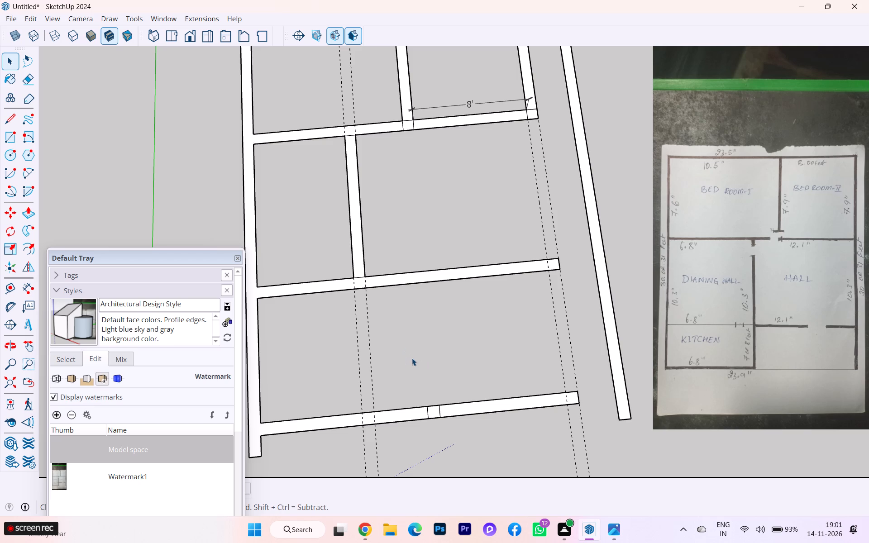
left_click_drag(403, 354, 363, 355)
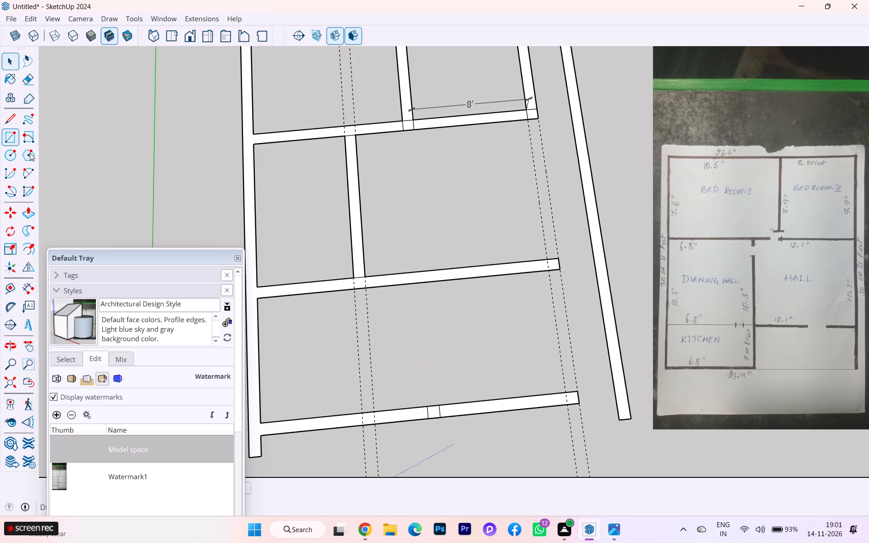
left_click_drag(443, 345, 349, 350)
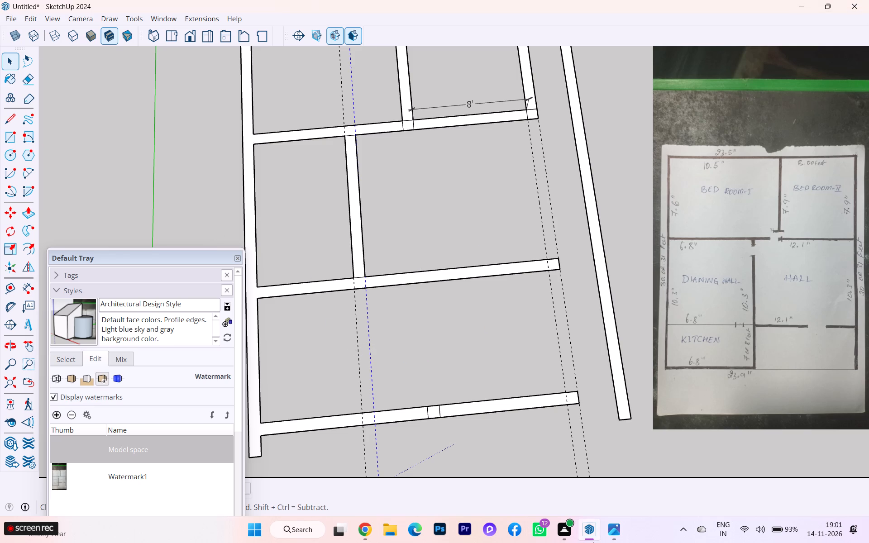
Draw both edges of the hall's outer side wall along its guides, from the upper cross wall to the lowest cross wall.
key("l")
key("Return")
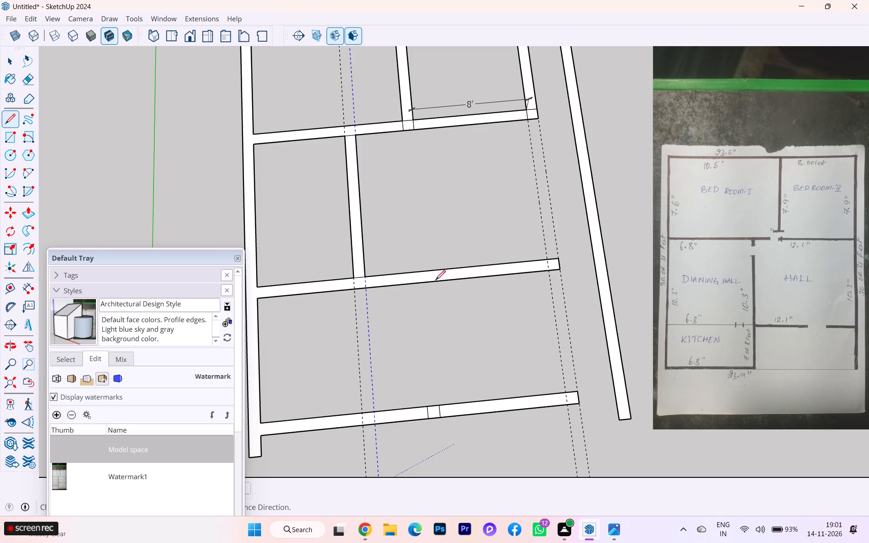
left_click(536, 119)
left_click(578, 390)
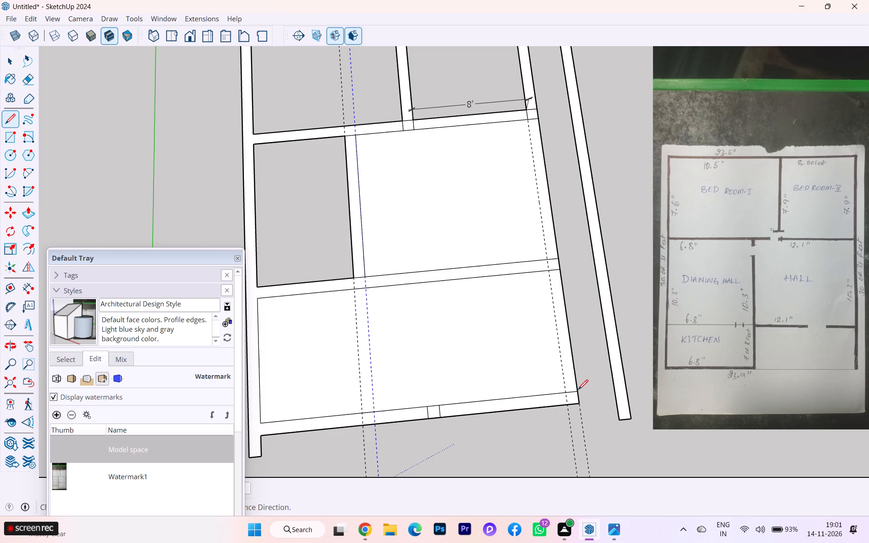
key("Return")
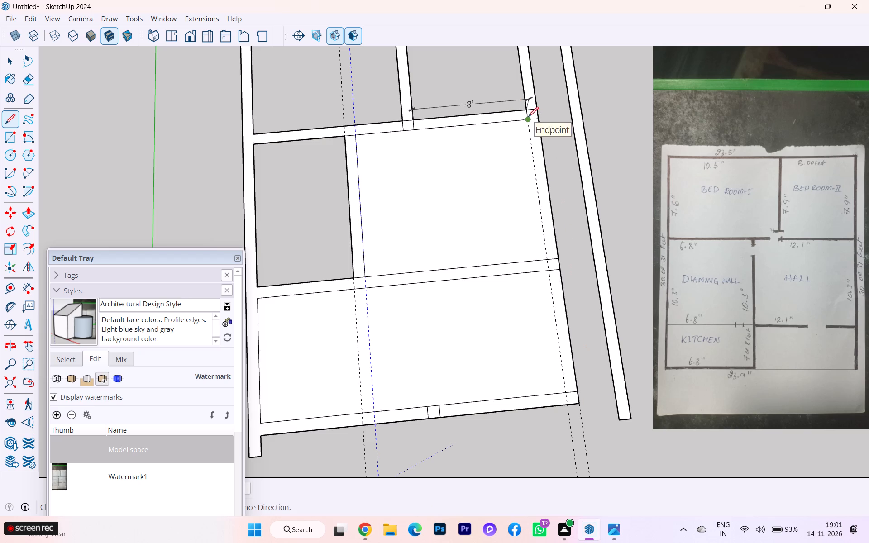
left_click(528, 117)
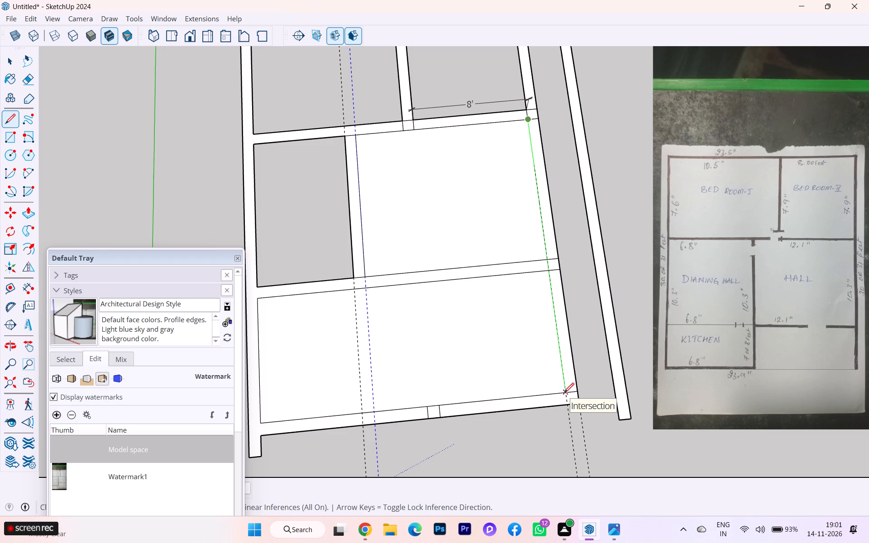
key("Left")
scroll(564, 393, "up", 2)
scroll(564, 393, "down", 3)
scroll(564, 393, "up", 3)
scroll(564, 393, "down", 1)
scroll(564, 393, "up", 1)
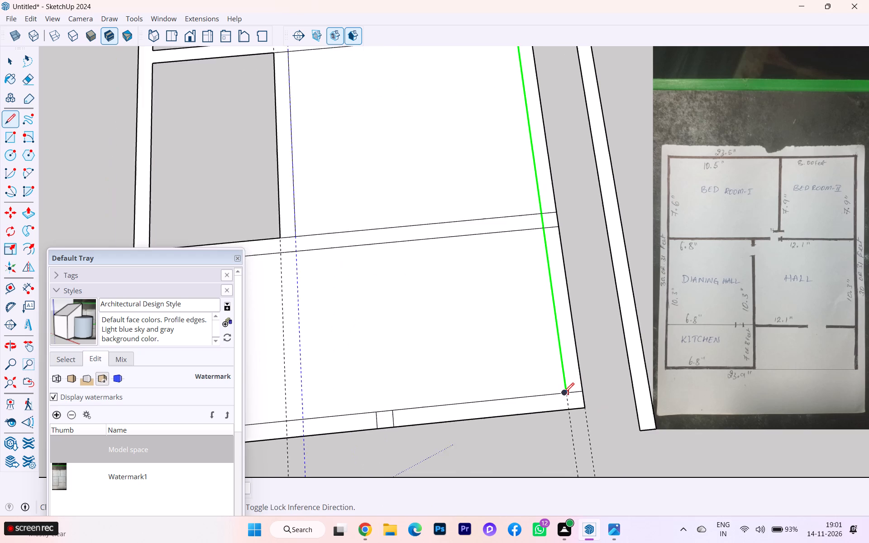
scroll(564, 393, "up", 4)
left_click(564, 393)
scroll(582, 400, "down", 4)
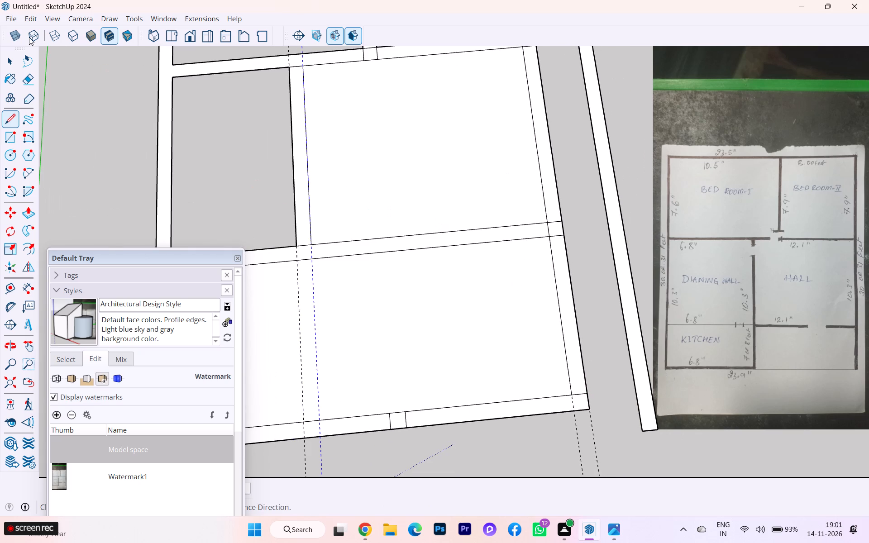
Delete the floor faces enclosed in the hall and in the room below it, keeping the wall faces.
left_click(5, 62)
left_click(378, 176)
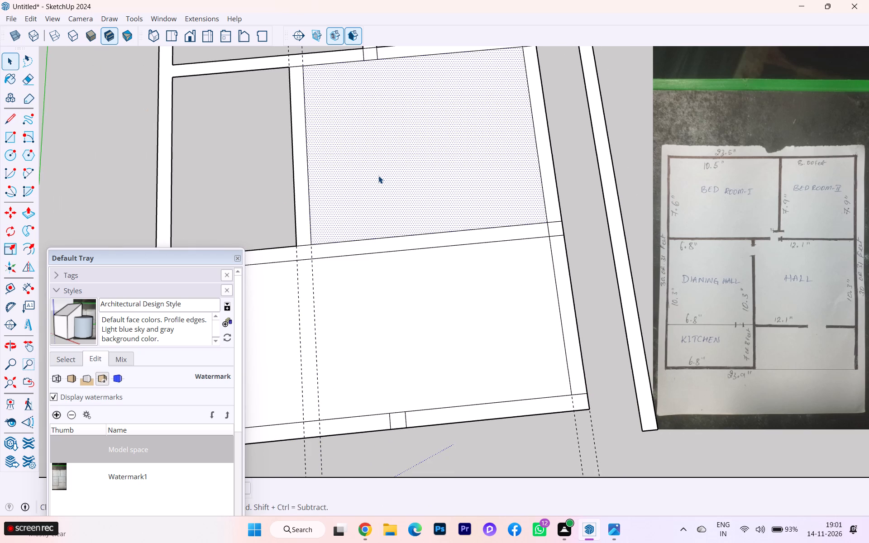
key("Delete")
left_click(419, 289)
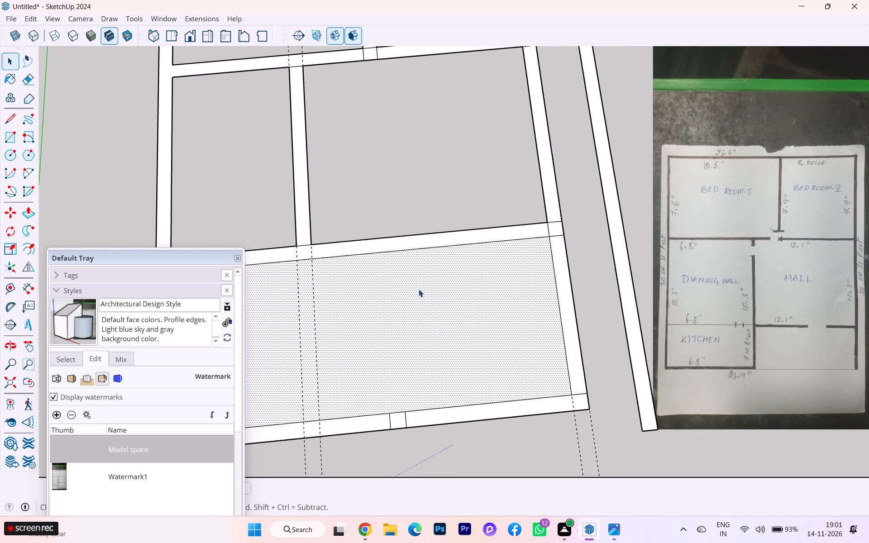
scroll(419, 289, "down", 1)
scroll(419, 289, "up", 3)
scroll(419, 289, "down", 9)
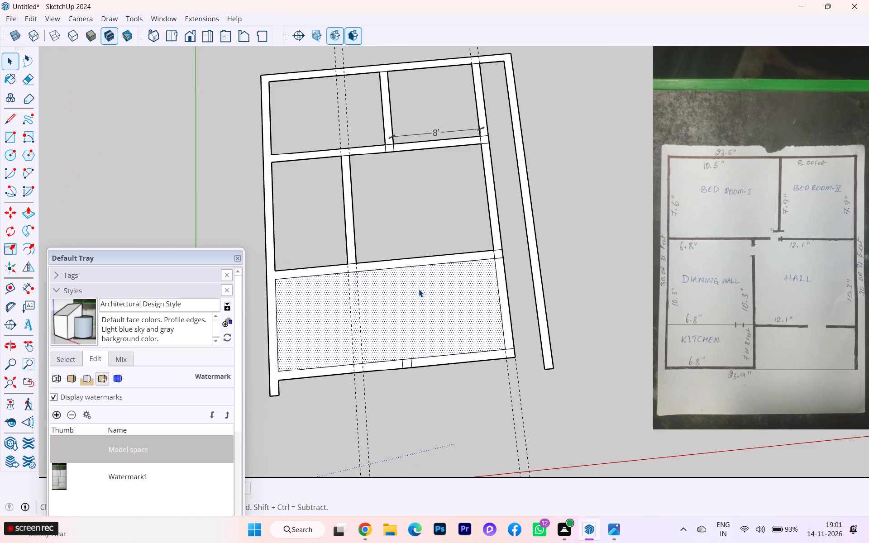
key("Delete")
scroll(423, 285, "down", 3)
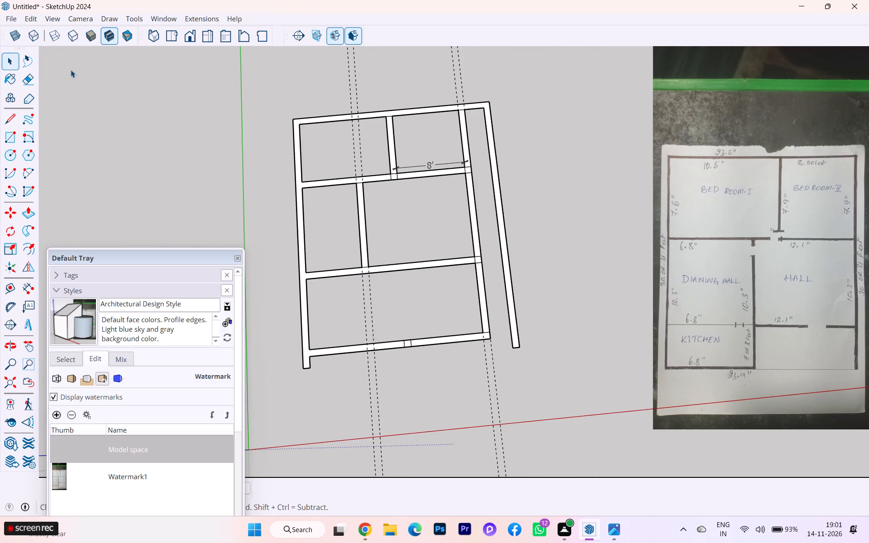
Delete all construction guides from the model.
left_click(33, 13)
left_click(31, 15)
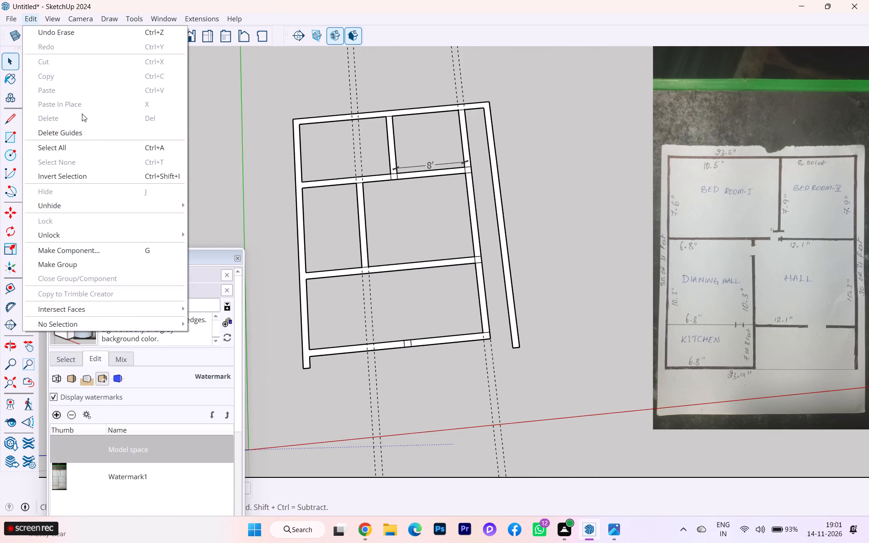
left_click(90, 131)
Erase the leftover edges where the bedroom partition and the dining hall–hall partition meet the upper cross wall.
scroll(463, 227, "up", 2)
scroll(463, 227, "down", 3)
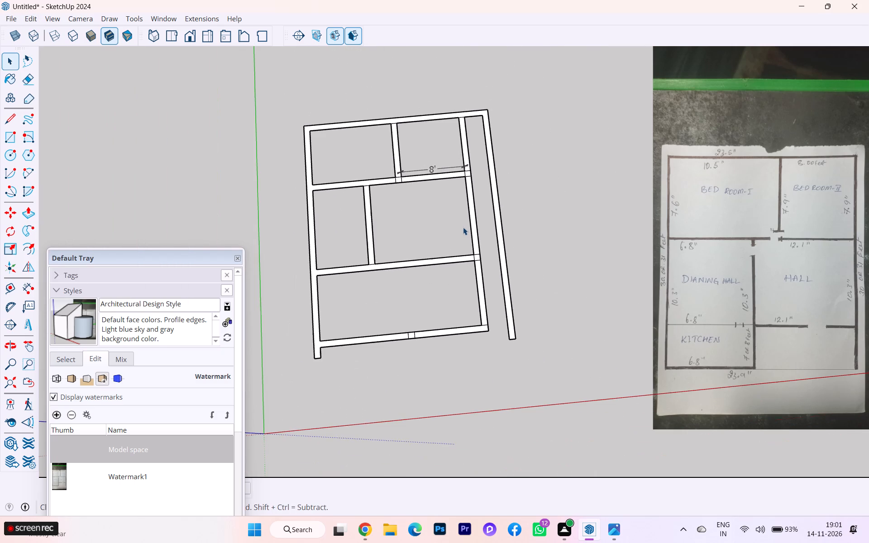
scroll(408, 184, "up", 4)
scroll(408, 184, "down", 2)
scroll(408, 184, "up", 2)
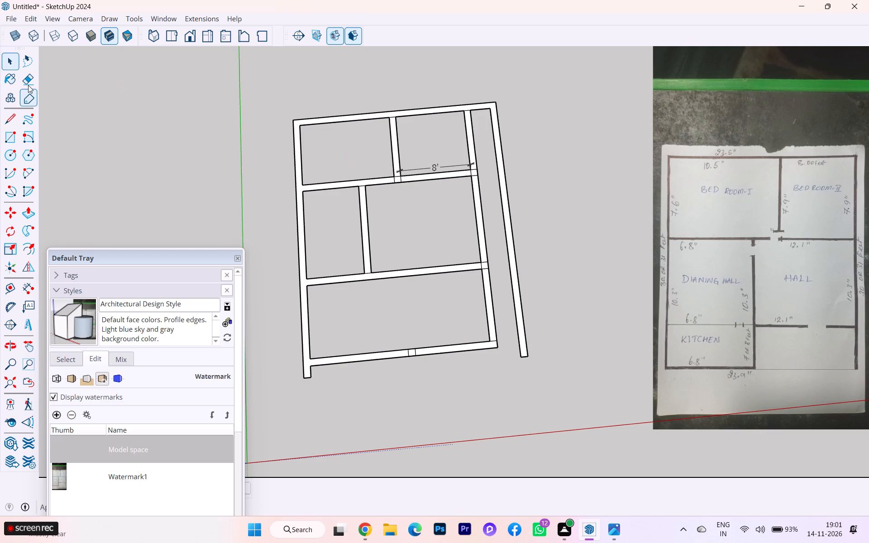
left_click(28, 84)
scroll(430, 168, "up", 8)
scroll(401, 185, "down", 1)
scroll(401, 185, "up", 4)
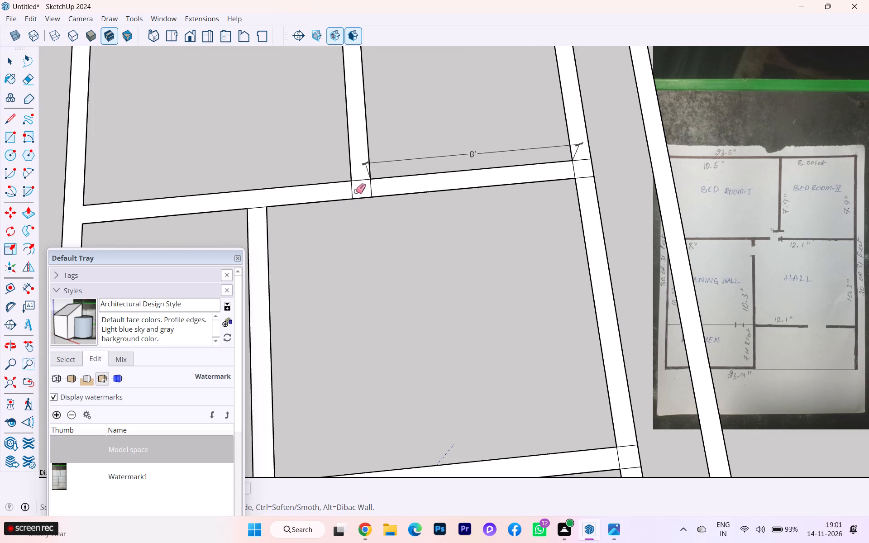
left_click_drag(352, 193, 372, 188)
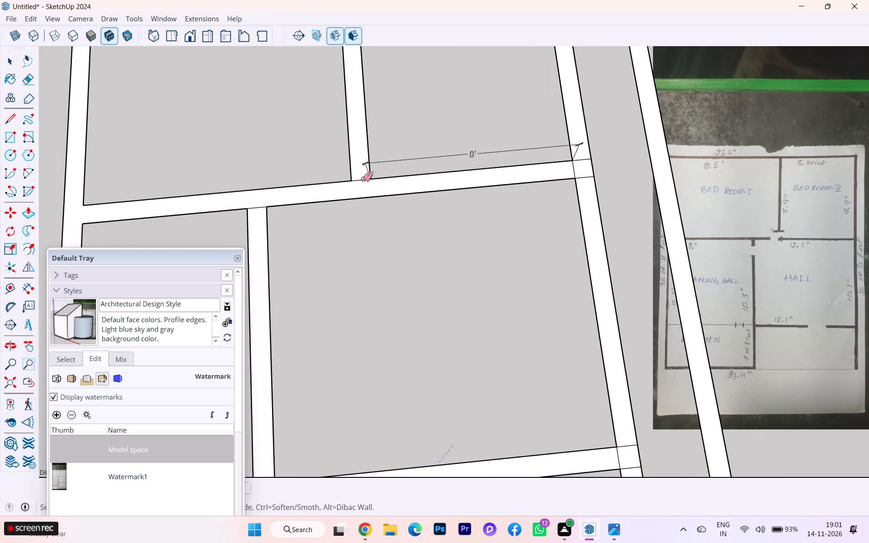
left_click(363, 179)
left_click(360, 180)
scroll(386, 197, "down", 2)
scroll(388, 199, "up", 2)
scroll(388, 199, "down", 2)
scroll(306, 203, "up", 1)
scroll(306, 203, "down", 1)
scroll(306, 203, "up", 2)
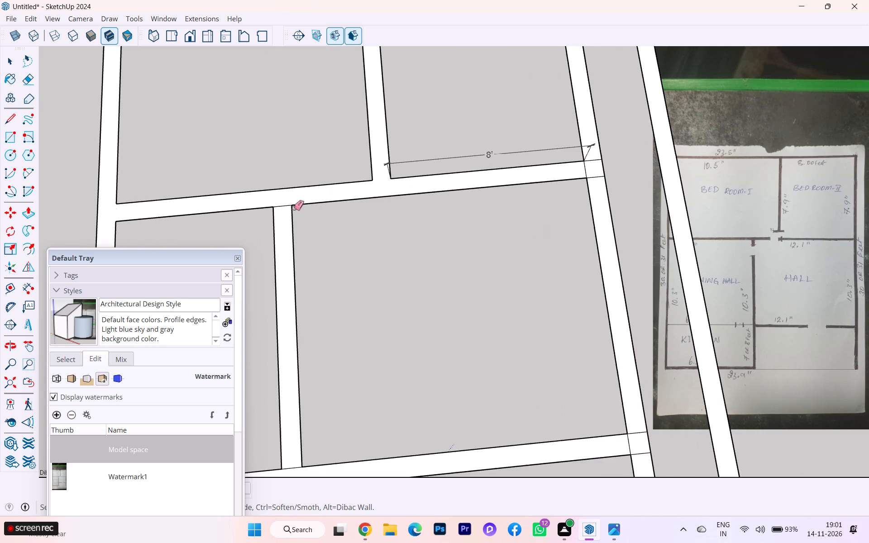
left_click(283, 207)
scroll(365, 207, "down", 2)
scroll(365, 207, "up", 1)
scroll(365, 207, "down", 1)
scroll(365, 207, "up", 1)
scroll(365, 207, "down", 5)
scroll(373, 214, "up", 1)
scroll(373, 214, "down", 2)
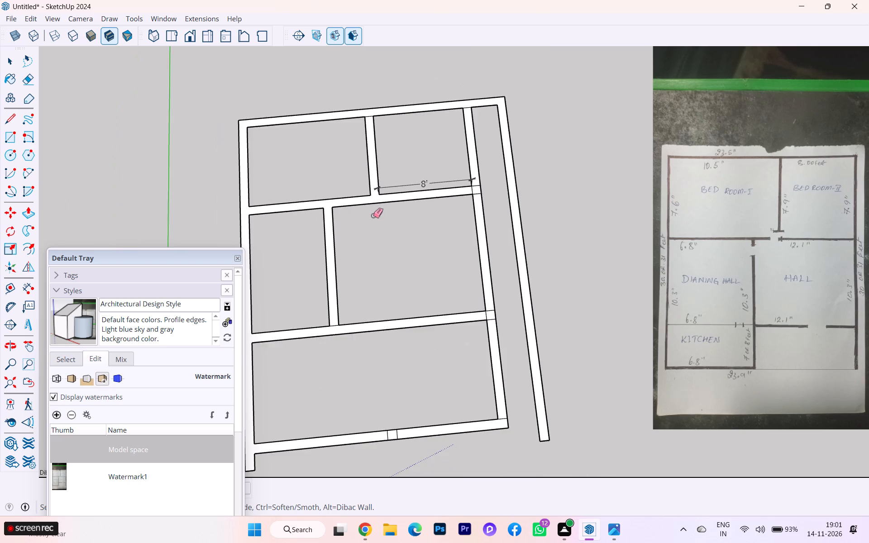
Erase the 8' dimension in Bedroom II.
scroll(373, 215, "down", 4)
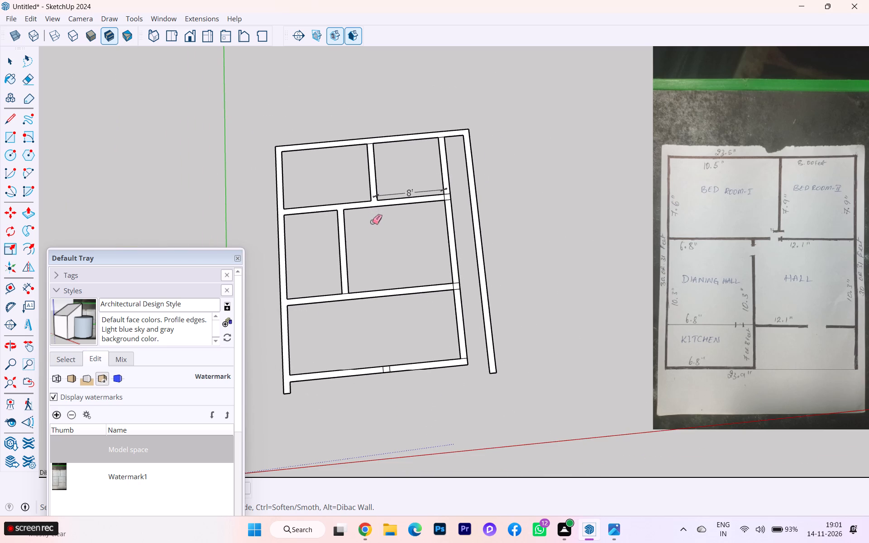
scroll(372, 222, "up", 2)
scroll(372, 222, "down", 1)
scroll(372, 222, "up", 1)
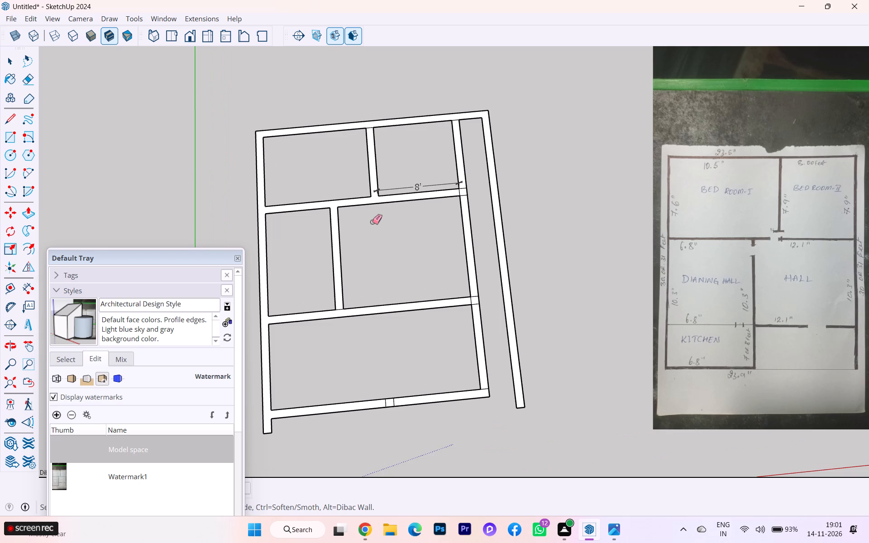
scroll(404, 190, "up", 1)
left_click(406, 188)
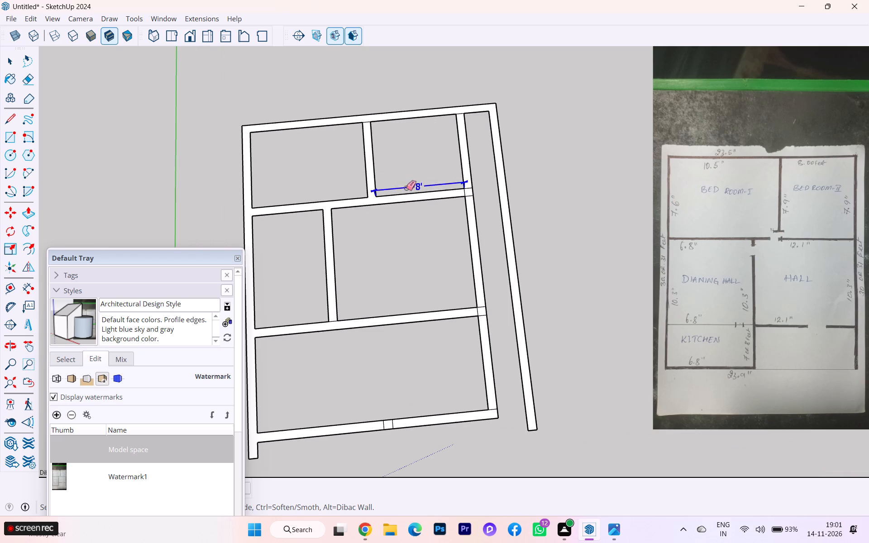
Place a guide 6'8" from the inner face of the kitchen-side outer wall and a second guide 9" beyond it.
scroll(409, 194, "down", 3)
scroll(413, 387, "up", 3)
scroll(411, 386, "down", 1)
scroll(411, 386, "up", 3)
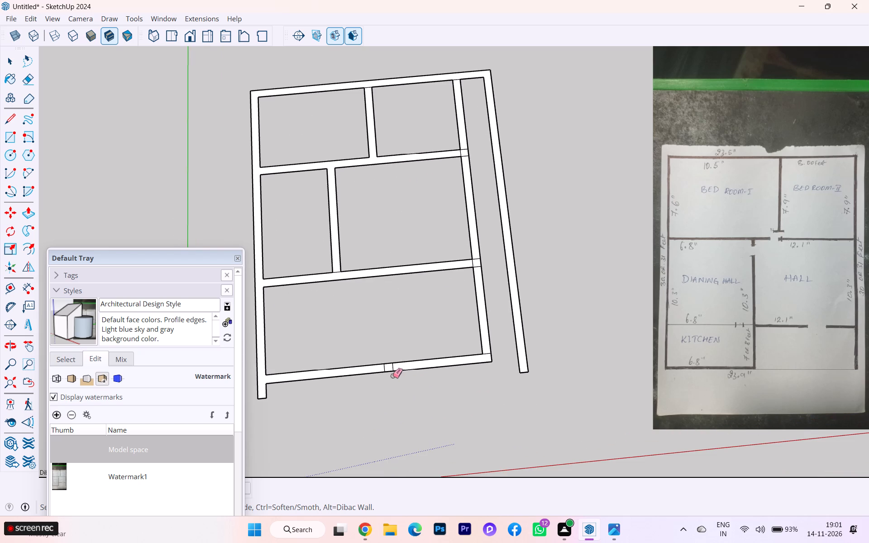
scroll(392, 376, "down", 2)
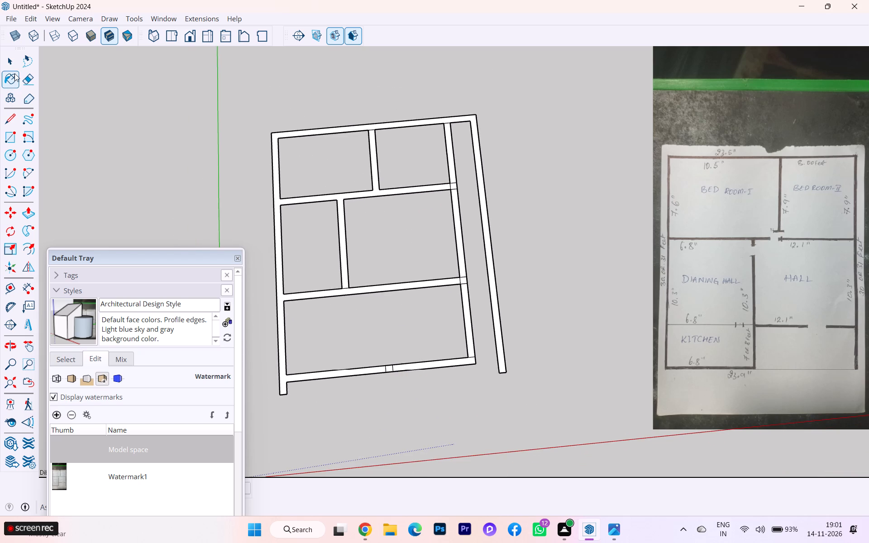
left_click(23, 288)
left_click(5, 289)
left_click(286, 328)
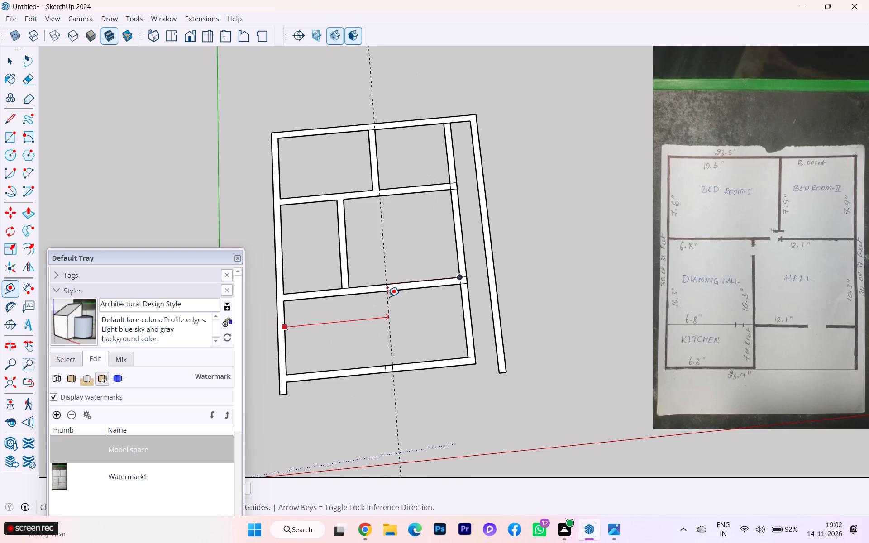
key("Right")
type("6'8")
key("Return")
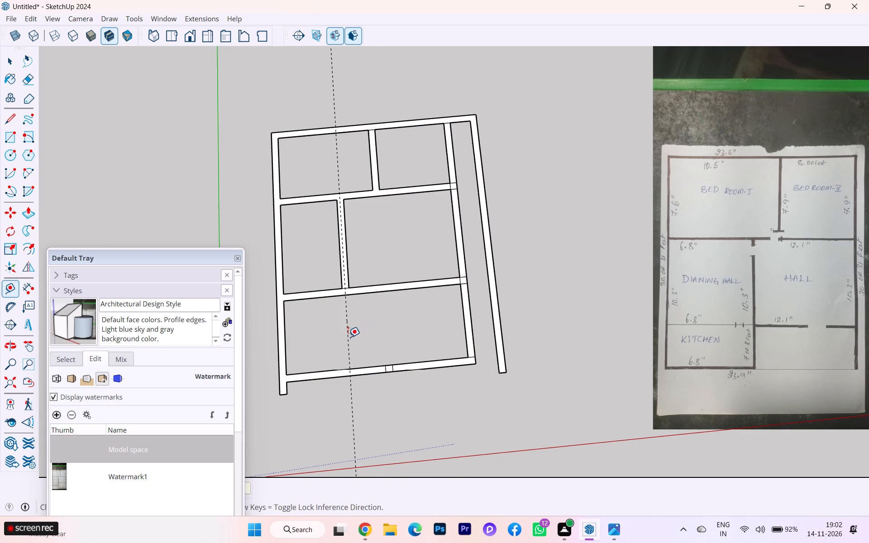
left_click(349, 335)
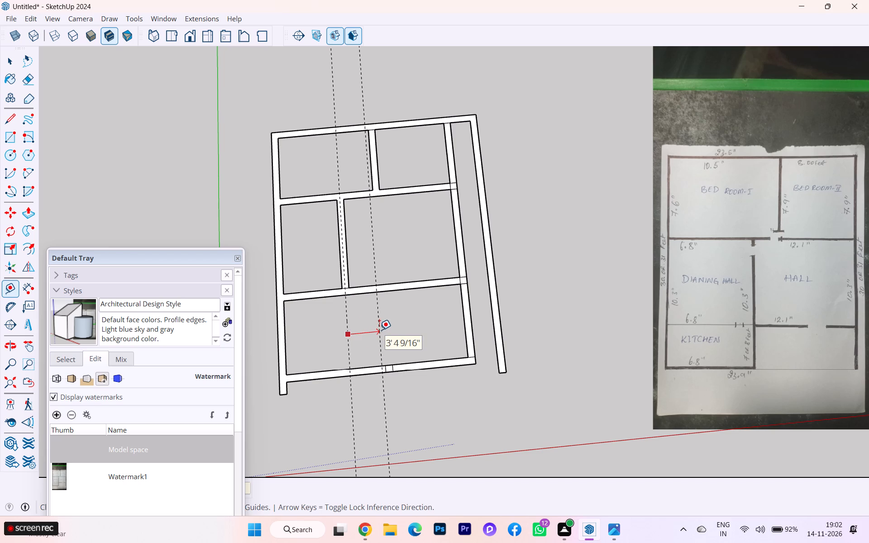
key("9")
key("Return")
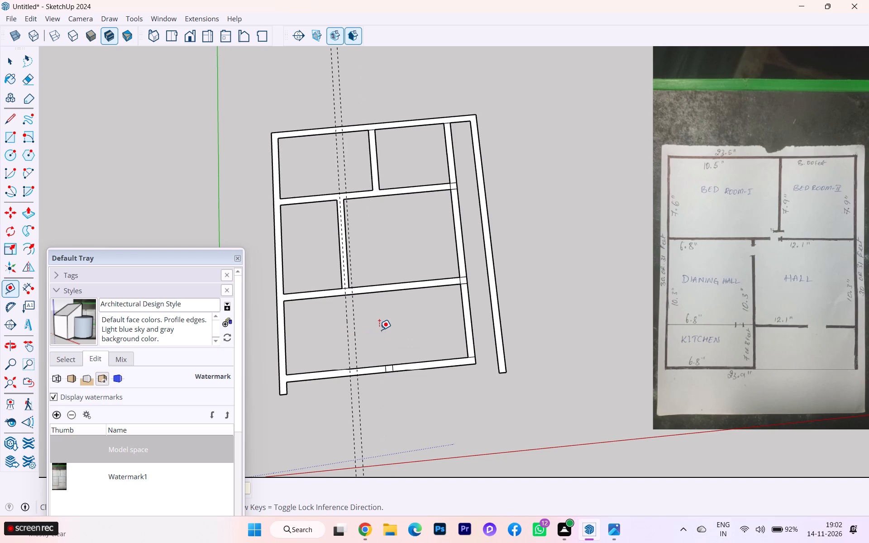
Draw the kitchen partition's two side lines along the guides, from the lower cross wall to the front outer wall.
scroll(379, 330, "up", 3)
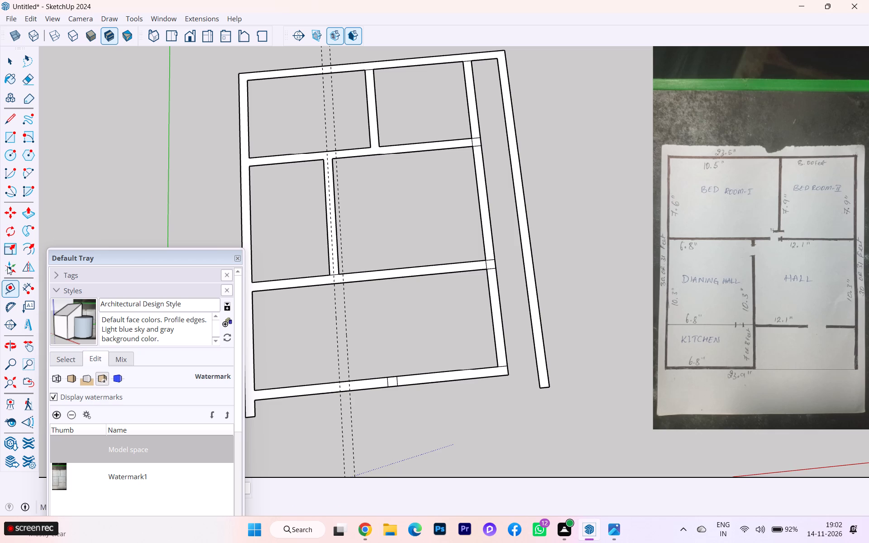
left_click(8, 120)
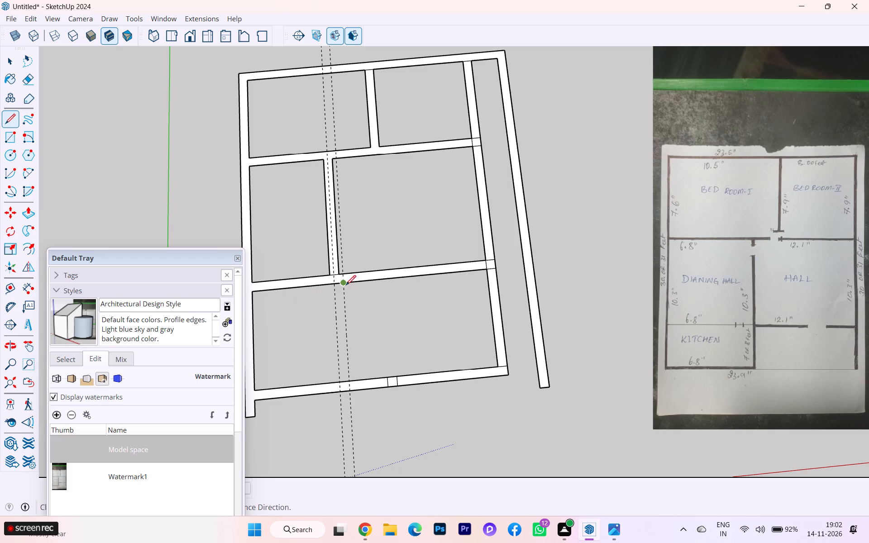
left_click(344, 282)
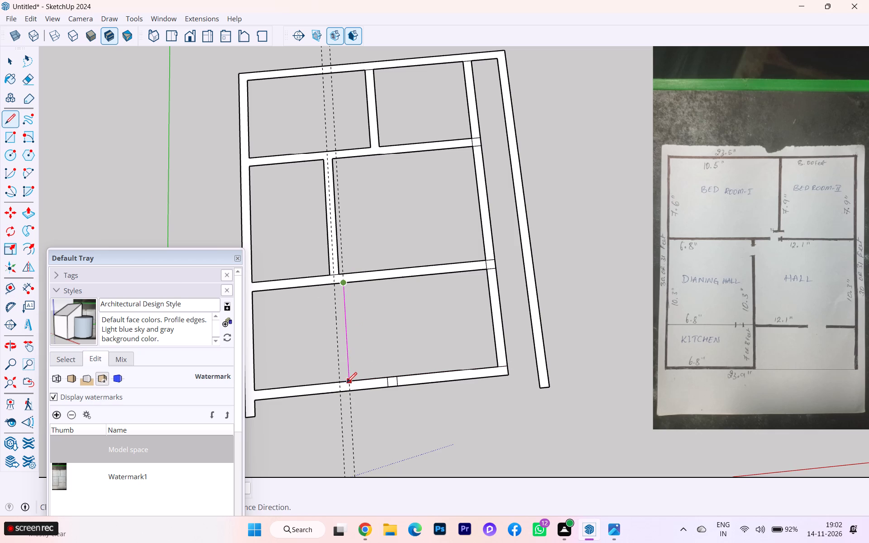
left_click(347, 382)
left_click(334, 286)
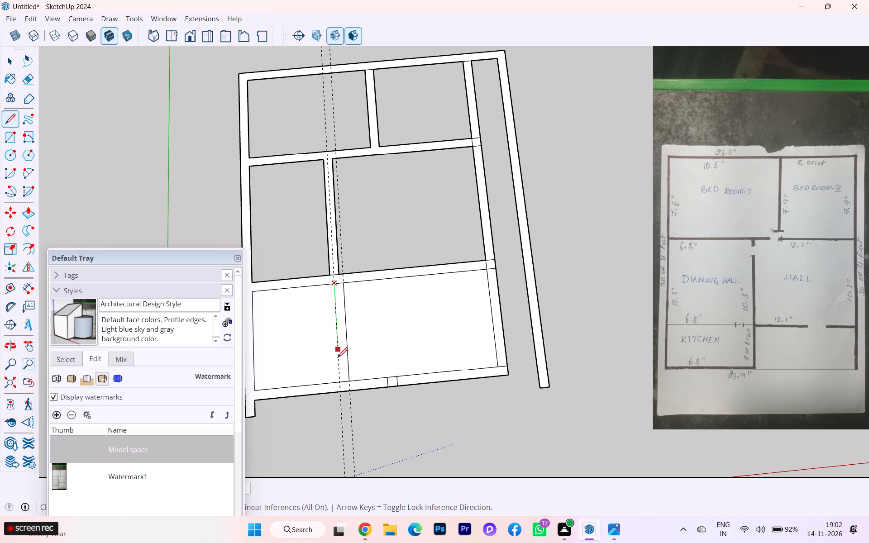
left_click(339, 383)
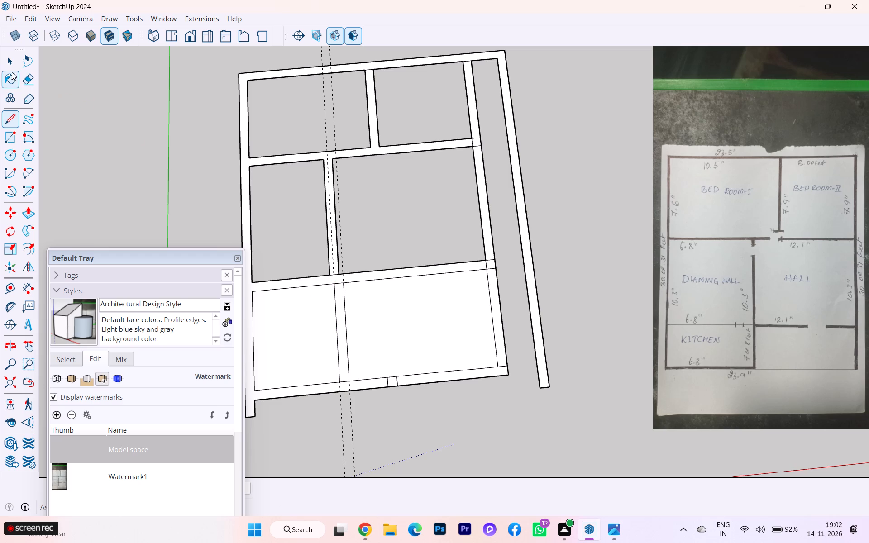
Delete the floor faces on both sides of the kitchen partition, keeping only the wall strip.
left_click(12, 66)
left_click(304, 339)
key("Delete")
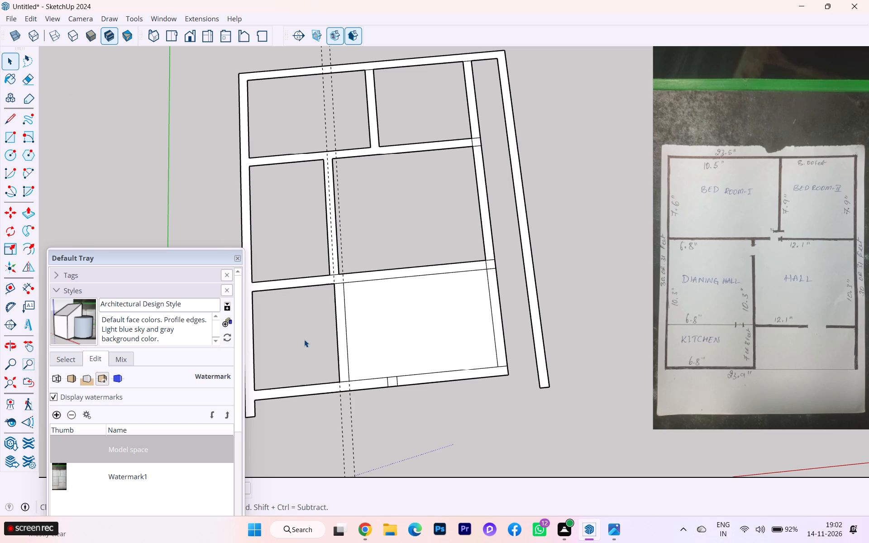
left_click(379, 314)
key("Delete")
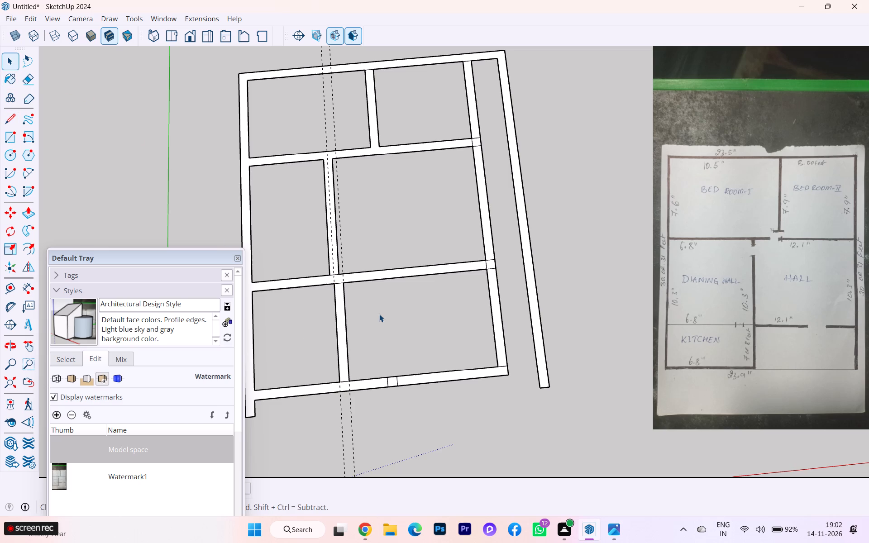
Delete all construction guides from the model.
scroll(334, 276, "up", 2)
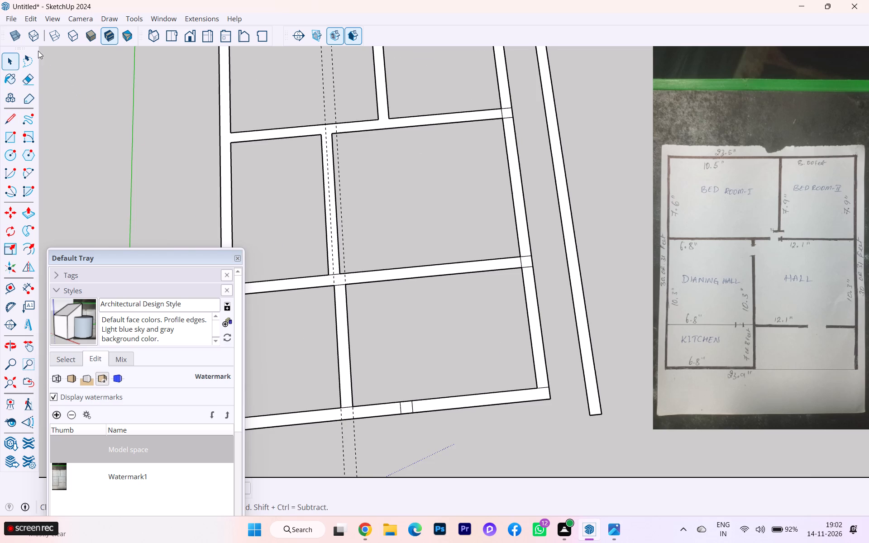
left_click(31, 14)
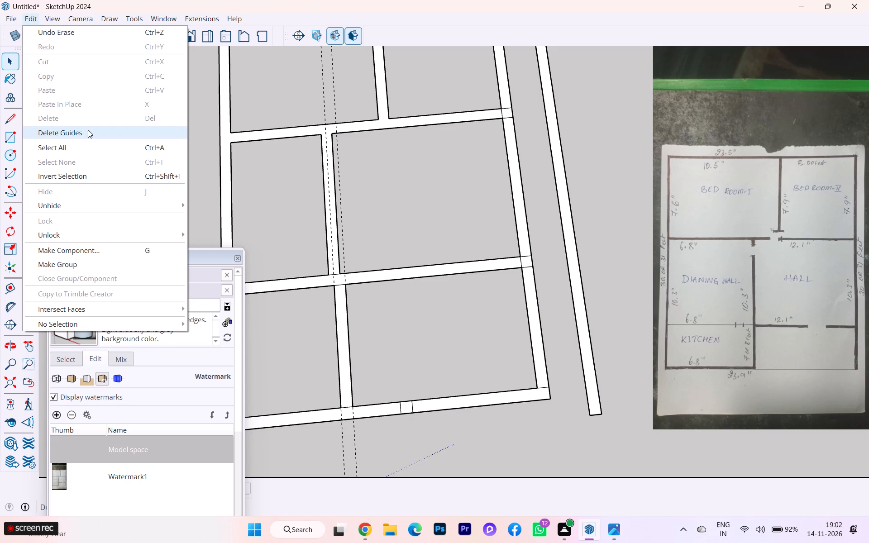
left_click(88, 133)
Examine the overall wall layout against the hand-drawn plan.
scroll(329, 300, "up", 2)
scroll(343, 295, "down", 3)
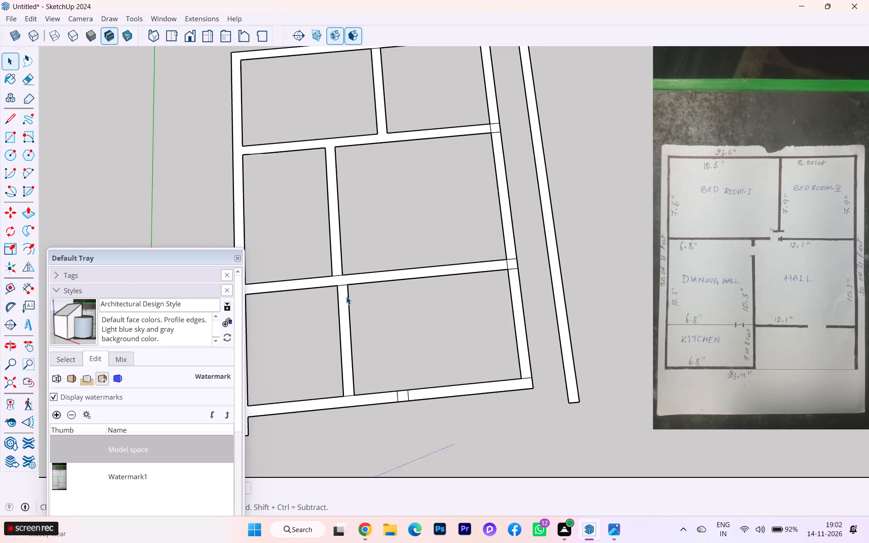
scroll(393, 302, "down", 2)
middle_click(392, 289)
scroll(390, 286, "down", 1)
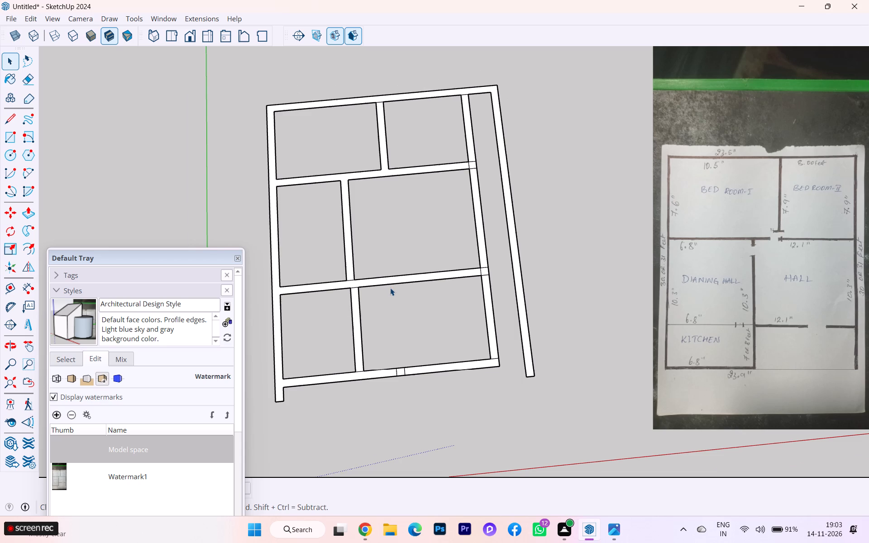
scroll(390, 288, "up", 1)
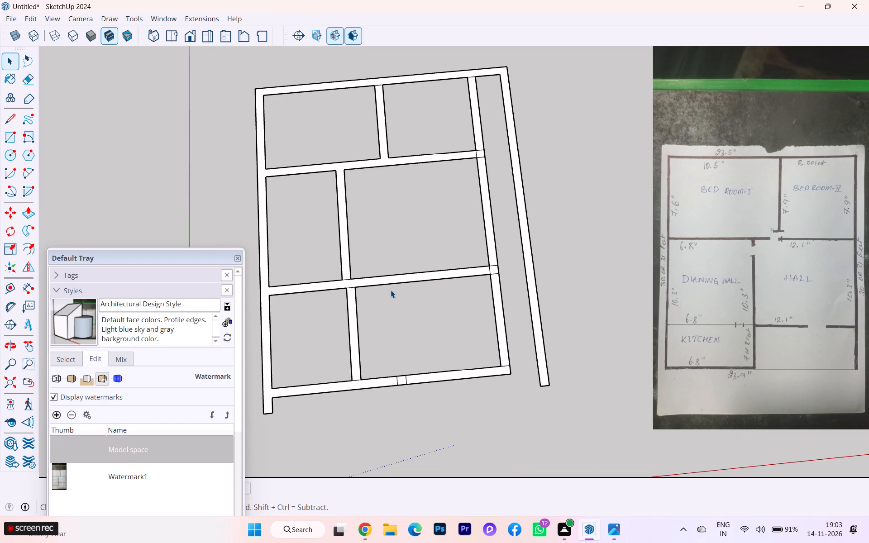
scroll(391, 291, "down", 4)
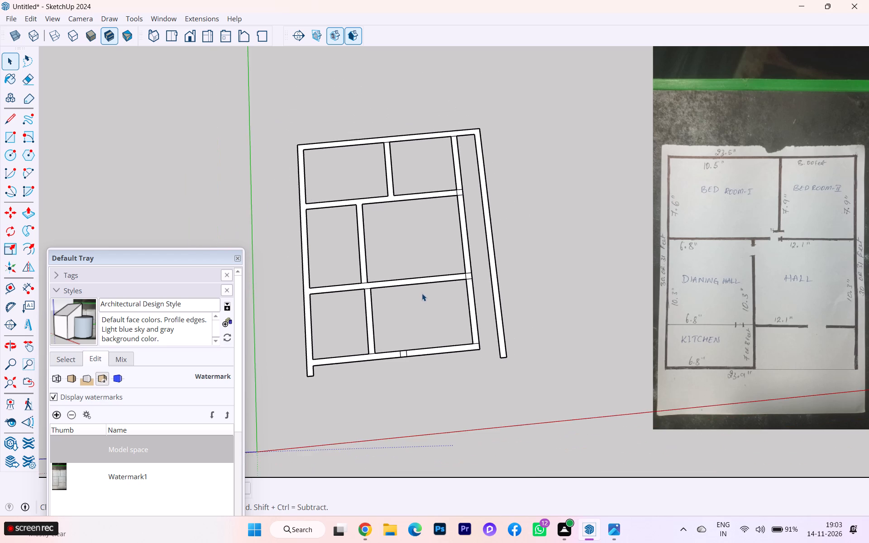
scroll(423, 294, "down", 2)
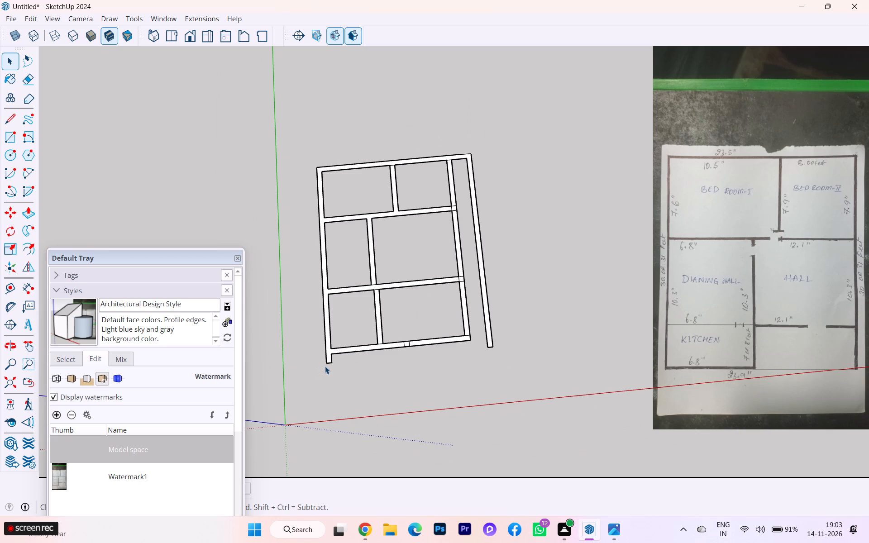
scroll(327, 365, "up", 1)
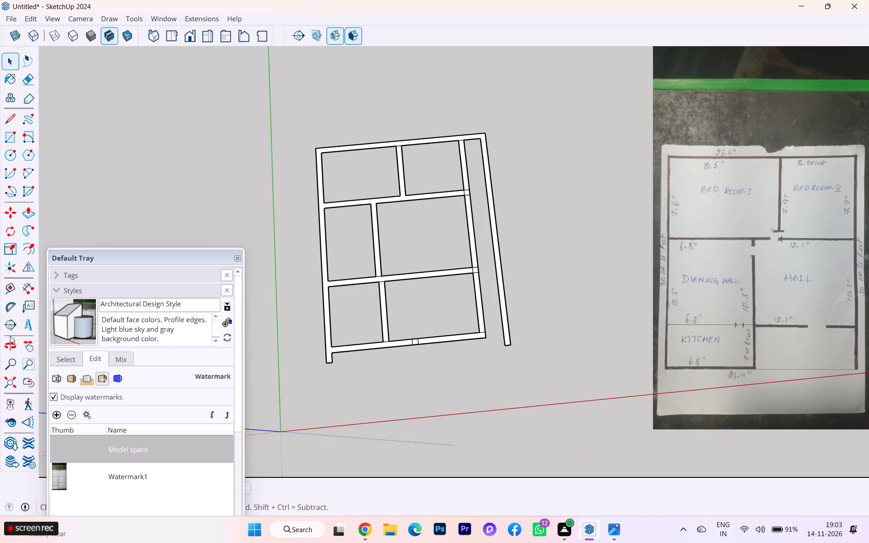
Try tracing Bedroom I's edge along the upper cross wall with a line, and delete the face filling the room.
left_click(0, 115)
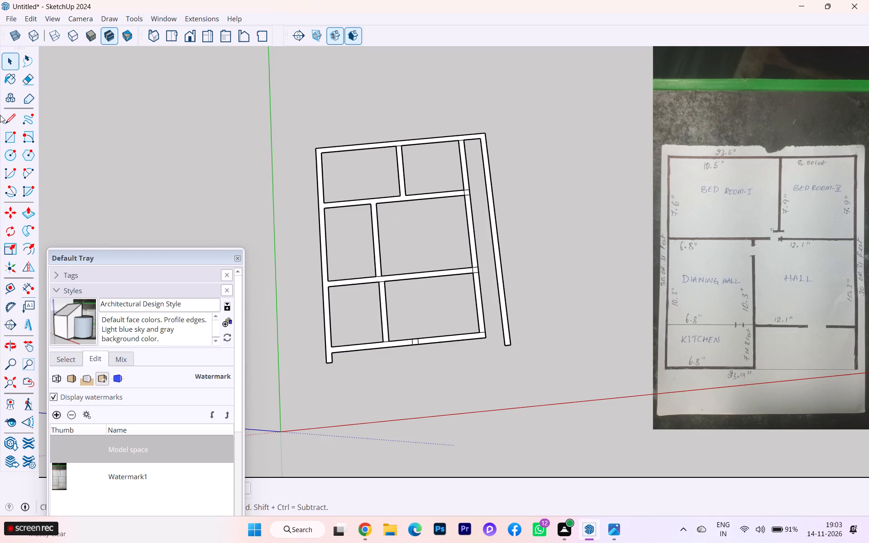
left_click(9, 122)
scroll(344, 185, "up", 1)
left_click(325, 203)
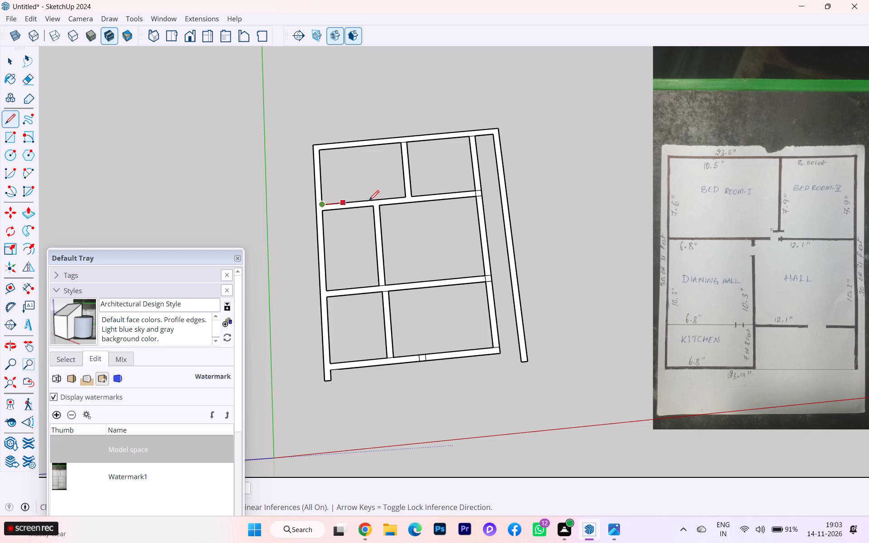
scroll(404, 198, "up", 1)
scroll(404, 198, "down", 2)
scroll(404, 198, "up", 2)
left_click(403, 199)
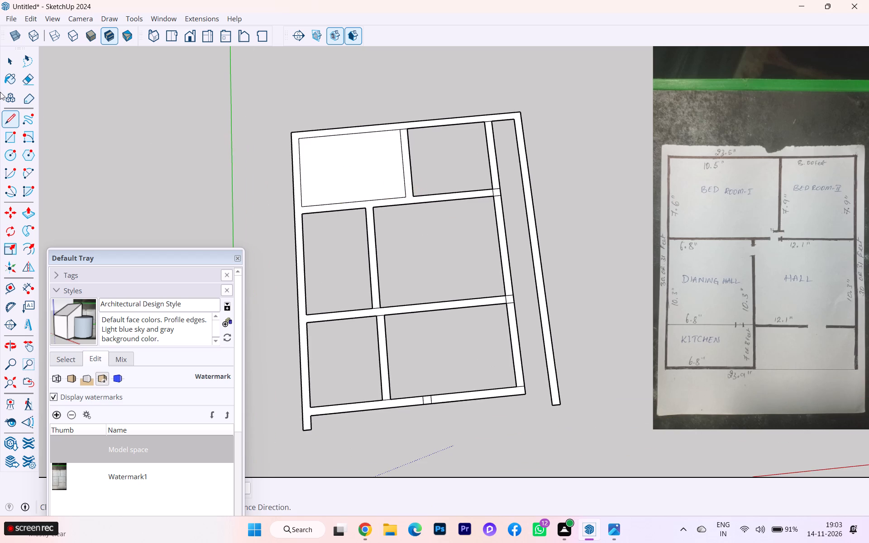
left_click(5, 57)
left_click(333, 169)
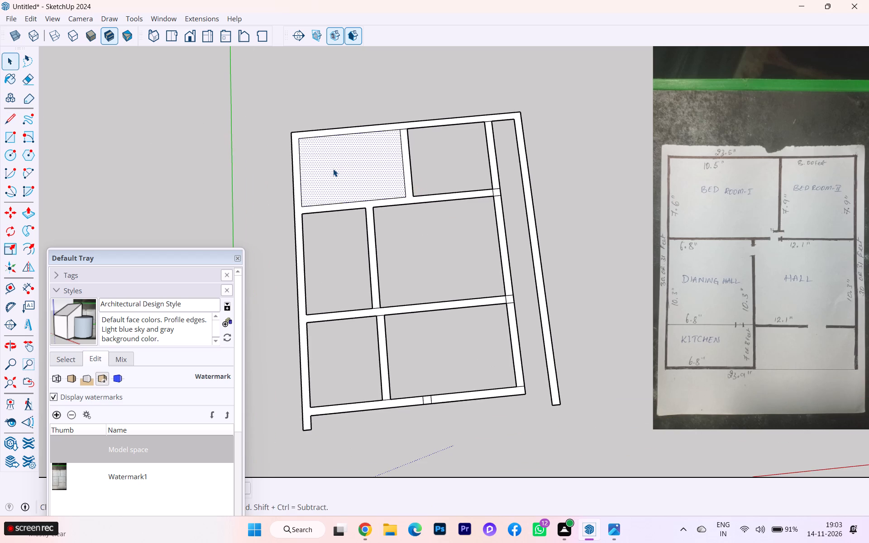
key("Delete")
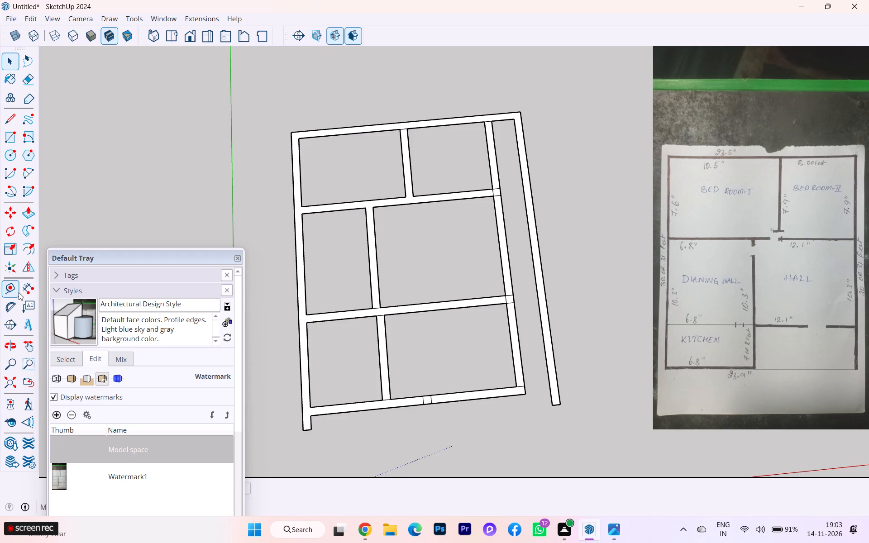
Dimension the inner widths of Bedroom I and Bedroom II, placing each dimension inside its room.
left_click(24, 288)
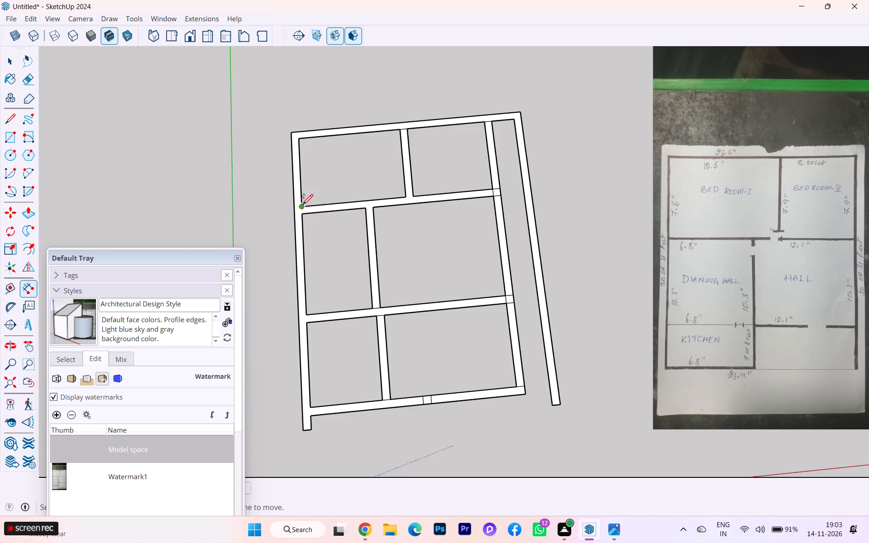
left_click(302, 204)
left_click(407, 196)
left_click(403, 176)
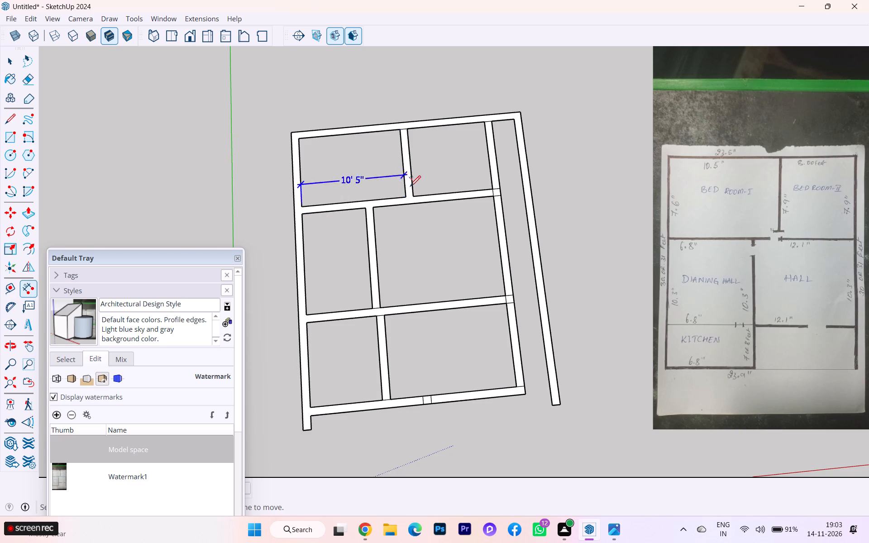
left_click(415, 197)
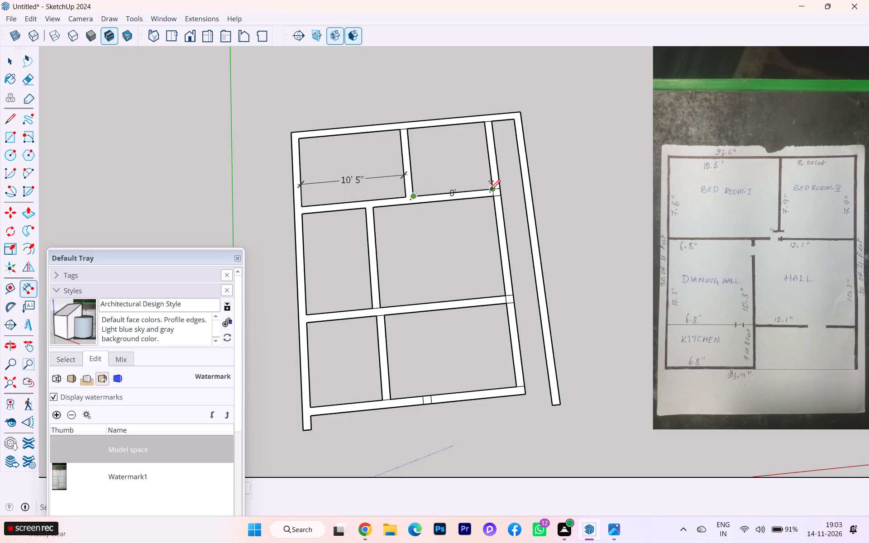
left_click(490, 190)
left_click(483, 169)
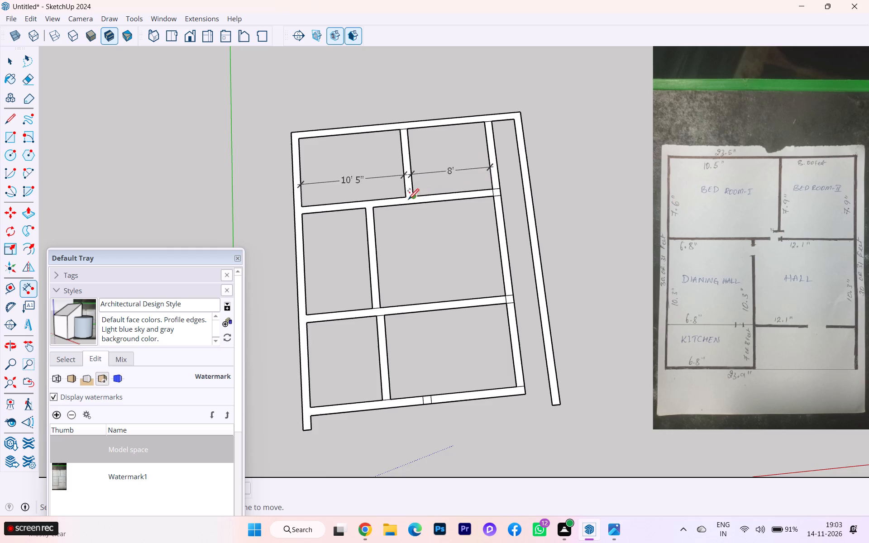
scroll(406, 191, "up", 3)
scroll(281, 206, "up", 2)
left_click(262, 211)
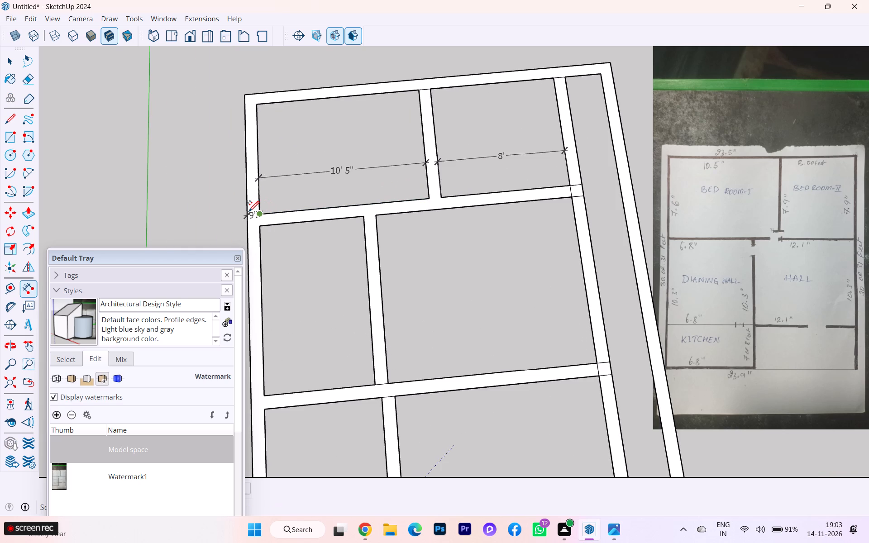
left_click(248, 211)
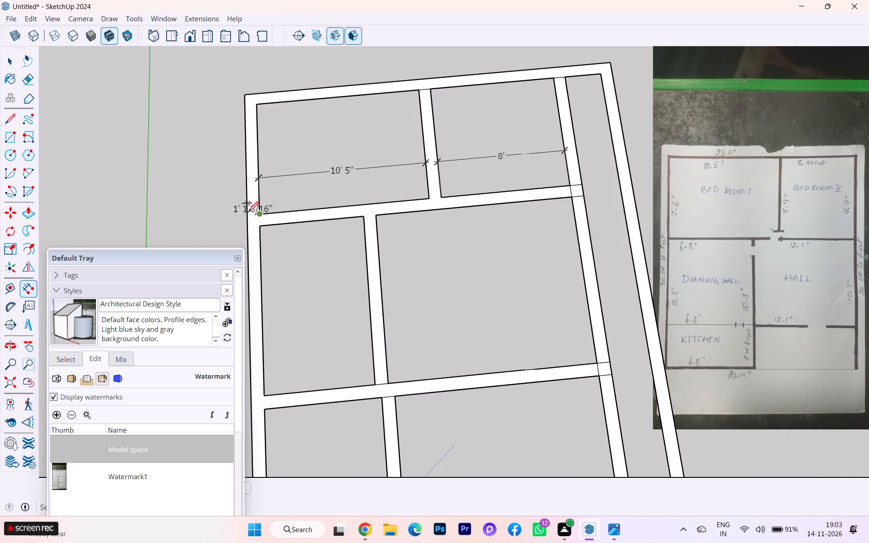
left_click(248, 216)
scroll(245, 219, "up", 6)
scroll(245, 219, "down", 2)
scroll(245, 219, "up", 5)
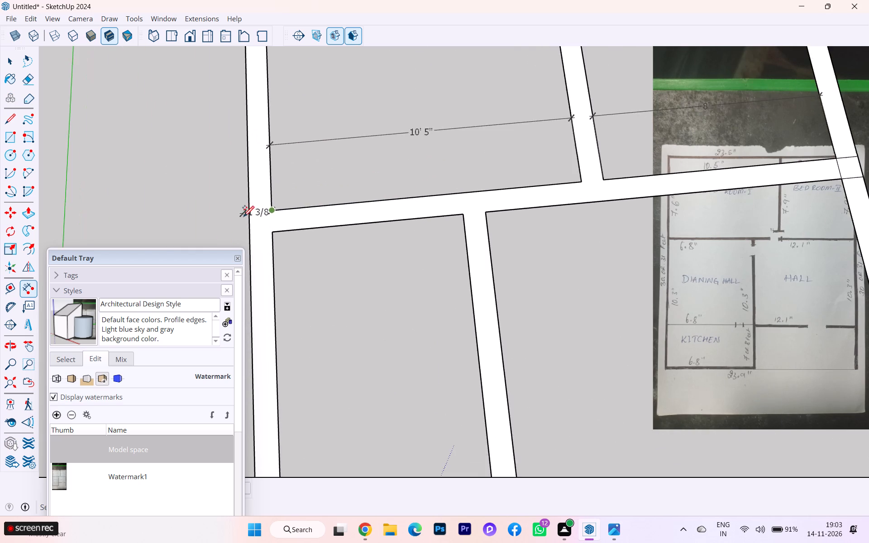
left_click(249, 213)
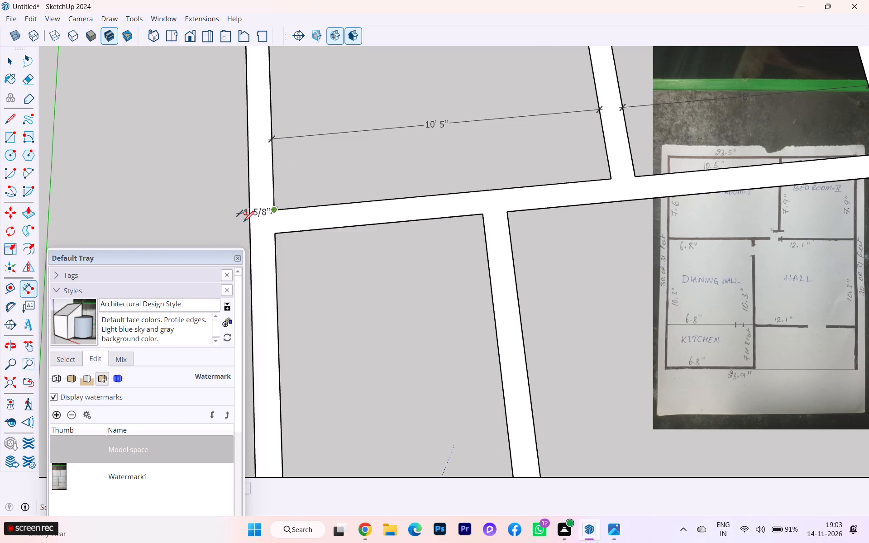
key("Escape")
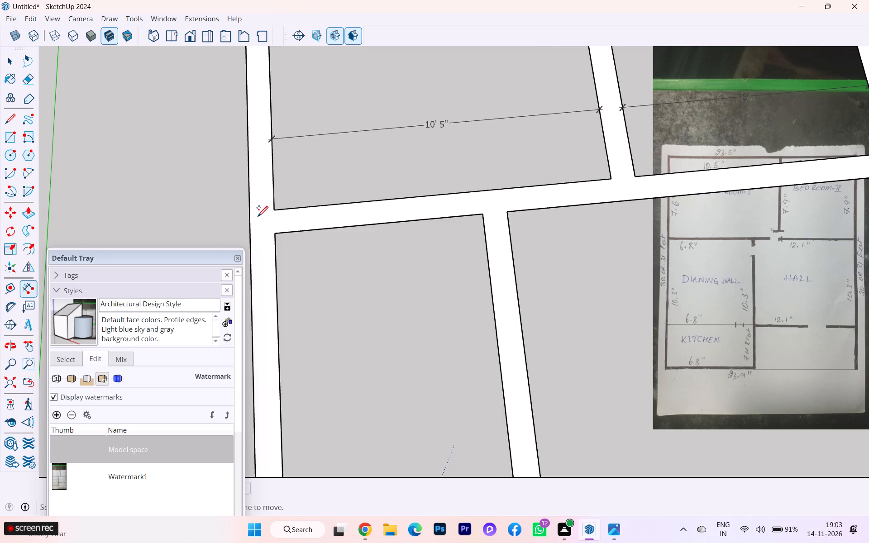
Dimension the thickness of the dining hall–hall partition just below the upper cross wall.
scroll(364, 200, "down", 6)
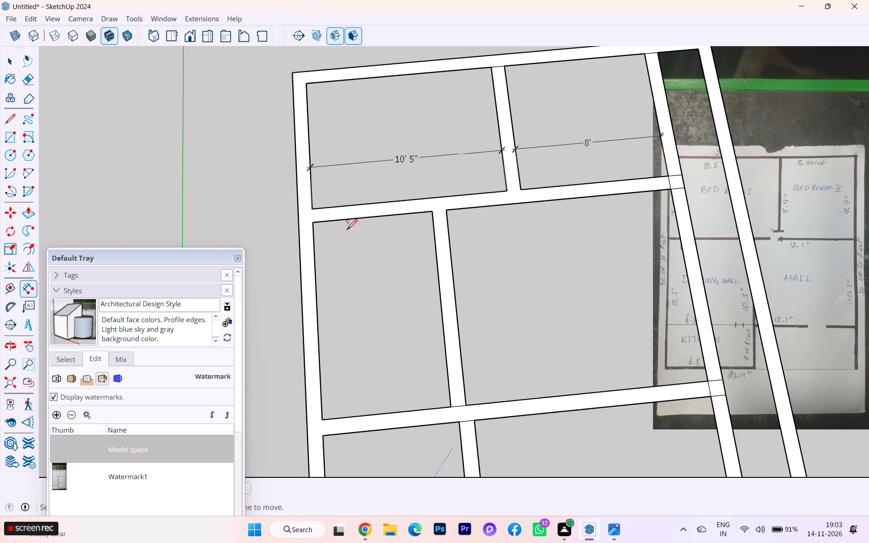
scroll(348, 229, "down", 2)
scroll(414, 214, "up", 2)
left_click(417, 216)
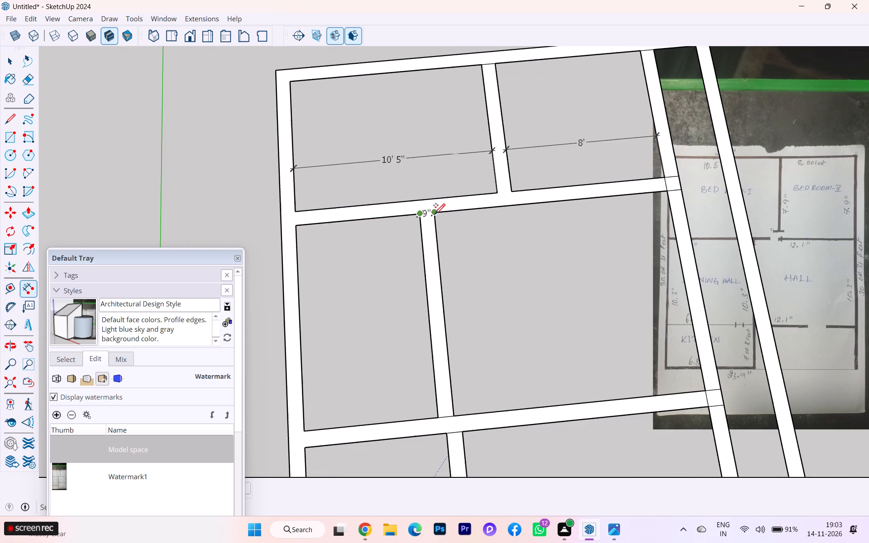
left_click(436, 214)
left_click(437, 220)
scroll(486, 268, "down", 2)
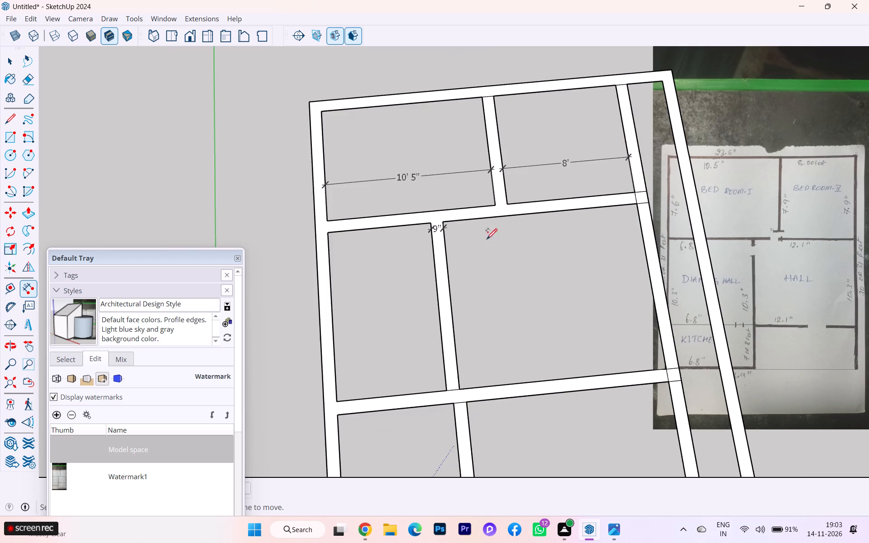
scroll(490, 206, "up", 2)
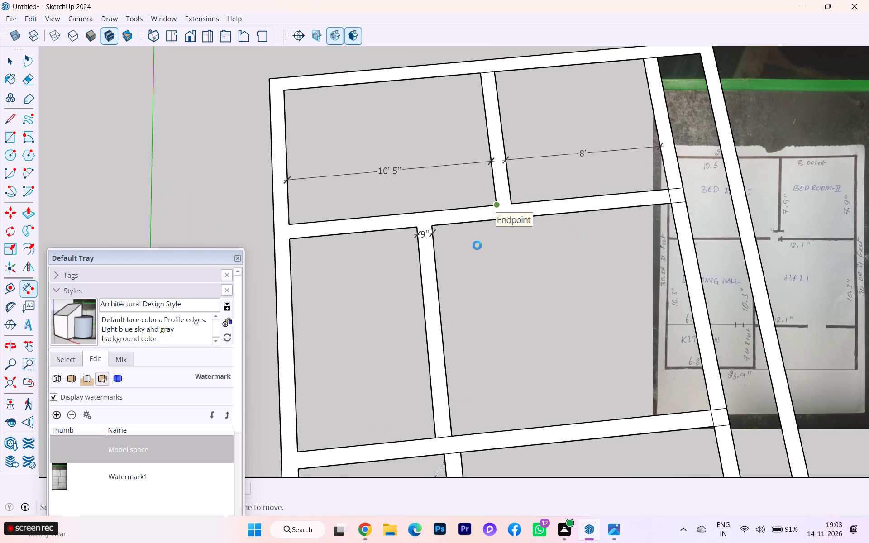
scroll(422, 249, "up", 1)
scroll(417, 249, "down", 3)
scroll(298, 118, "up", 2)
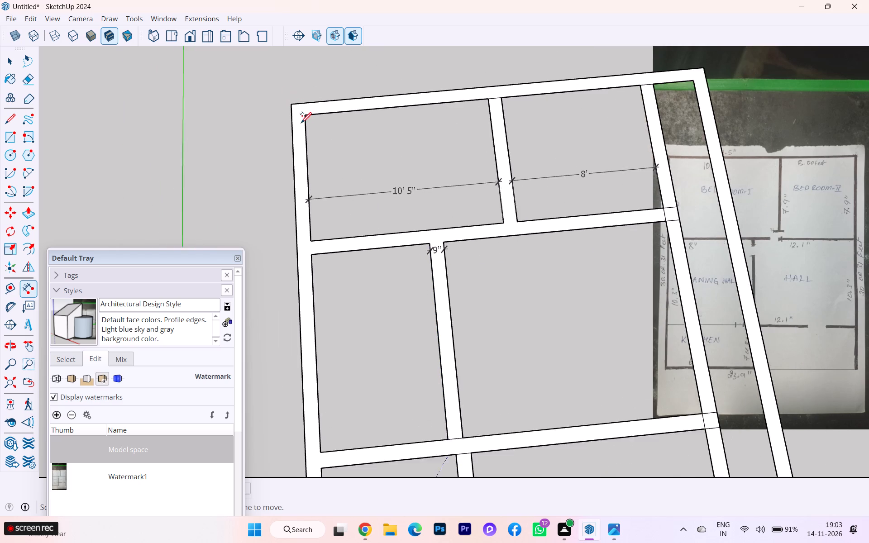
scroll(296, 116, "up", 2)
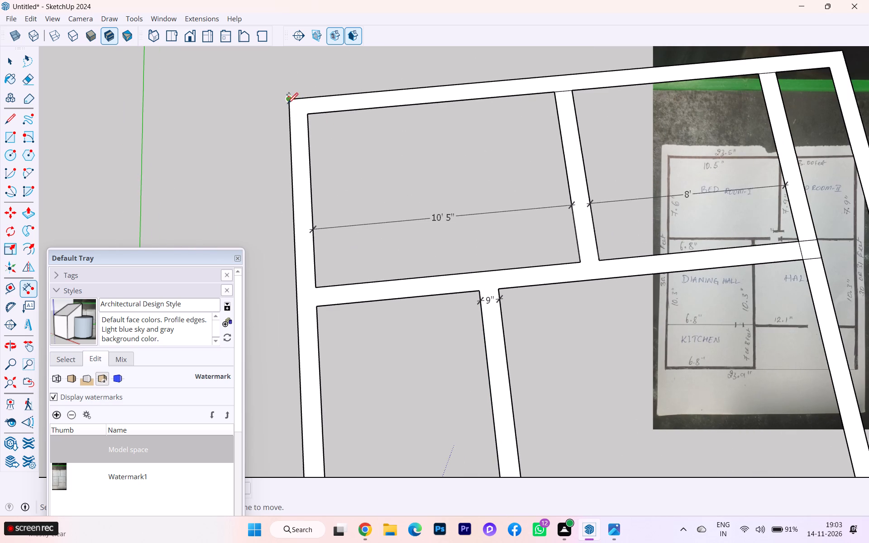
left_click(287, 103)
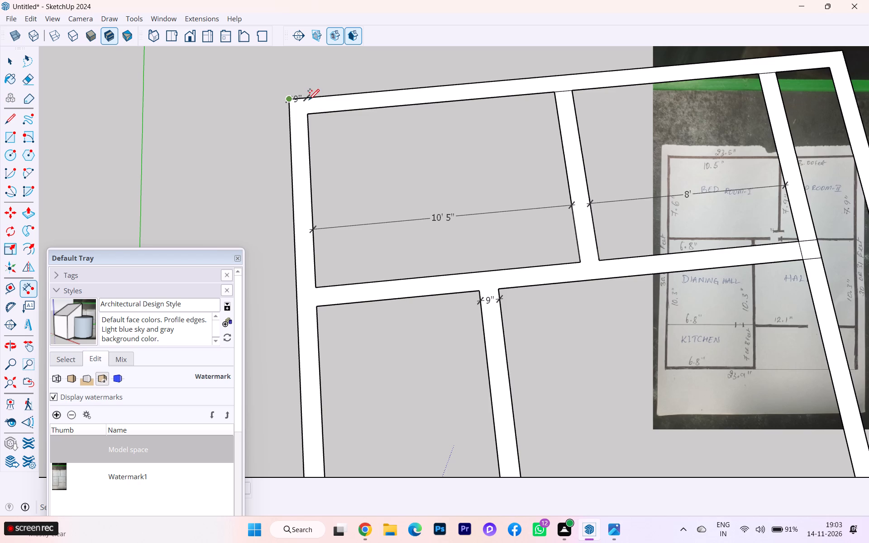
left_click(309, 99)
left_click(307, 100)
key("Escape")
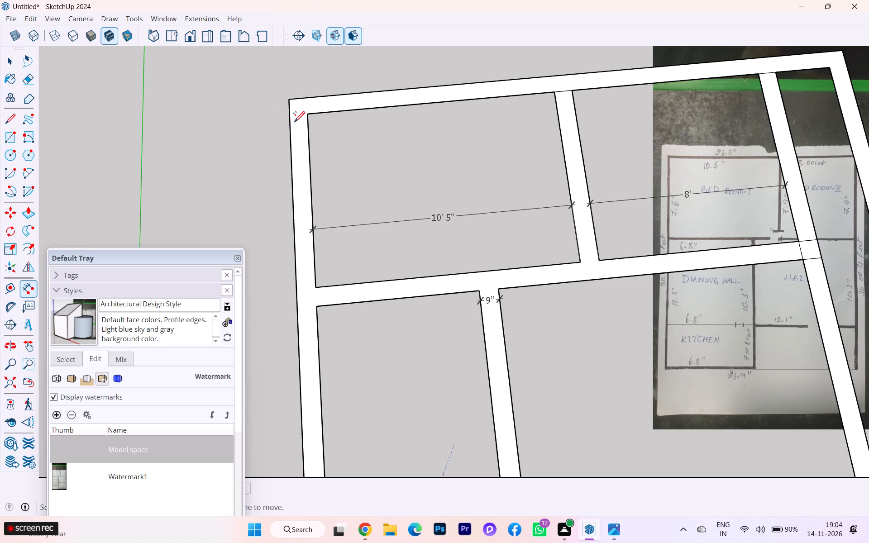
Dimension the overall outer width of the house along the bedroom-side wall, placing the dimension outside the plan.
scroll(350, 179, "down", 4)
scroll(373, 243, "down", 3)
scroll(372, 293, "down", 2)
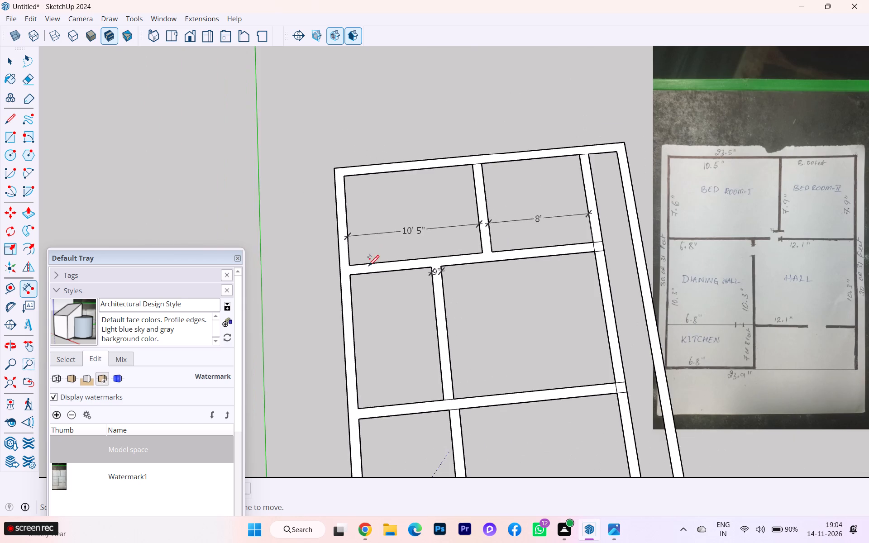
scroll(408, 313, "down", 3)
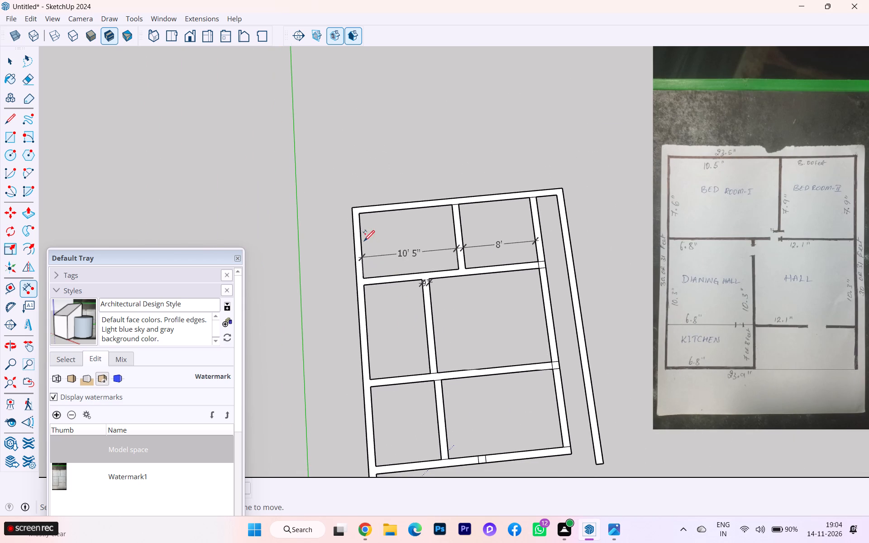
scroll(364, 217, "up", 2)
left_click(349, 205)
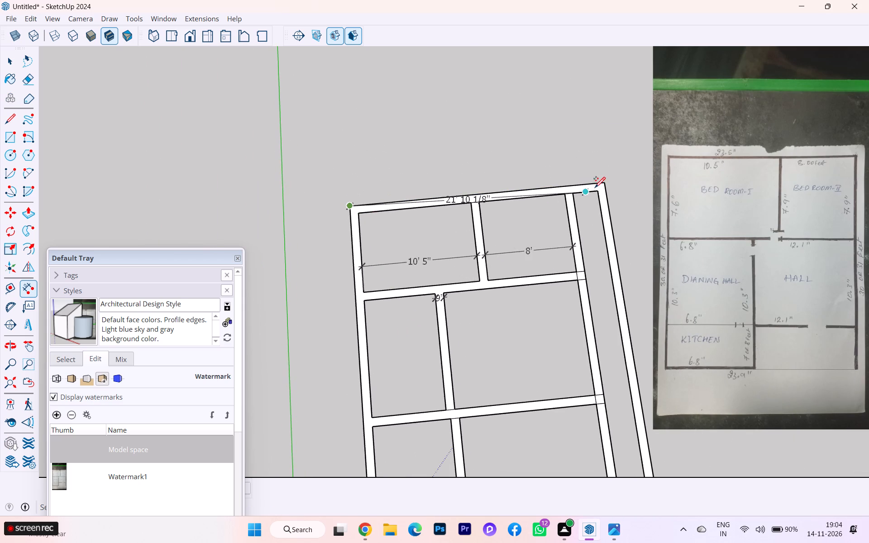
left_click(603, 182)
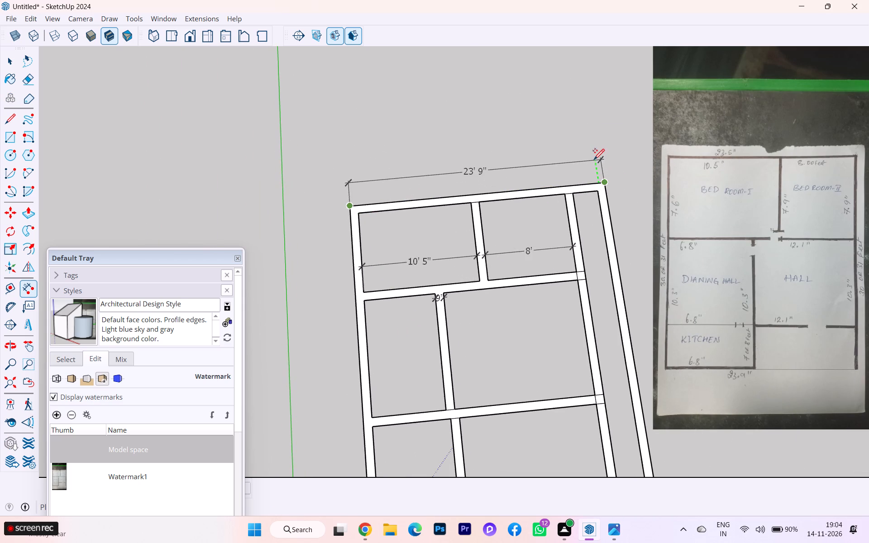
left_click(594, 159)
Dimension the full length of the outer wall running past Bedroom I, dining hall and kitchen, placing it outside the plan.
scroll(407, 135, "down", 2)
scroll(406, 136, "up", 2)
scroll(404, 138, "down", 8)
scroll(358, 200, "up", 1)
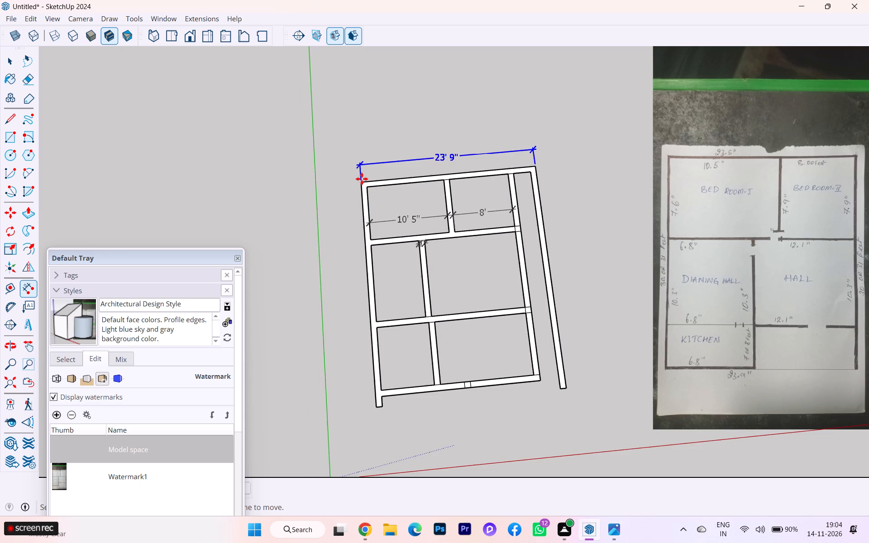
left_click(358, 184)
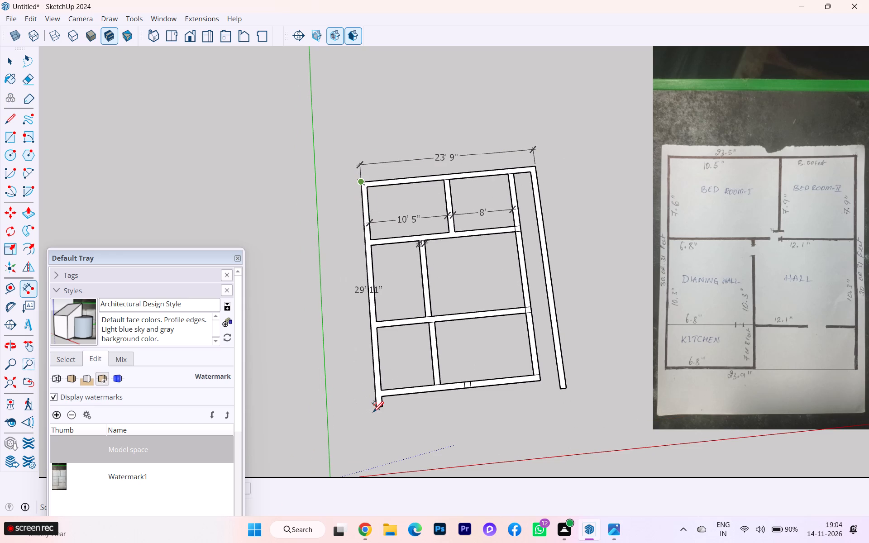
left_click(376, 409)
left_click(352, 407)
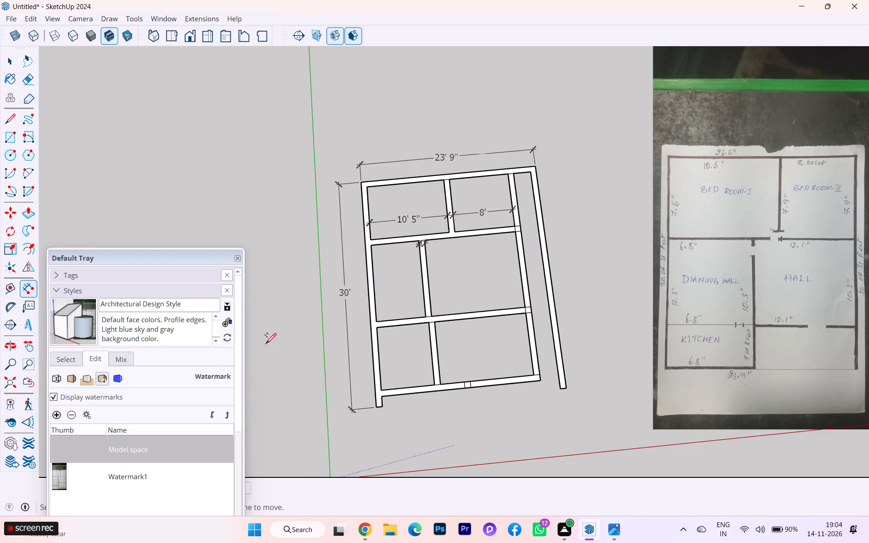
Dimension the inner widths of the dining hall and the kitchen, placing each dimension inside its room.
scroll(252, 326, "down", 1)
scroll(453, 416, "up", 5)
scroll(403, 234, "up", 2)
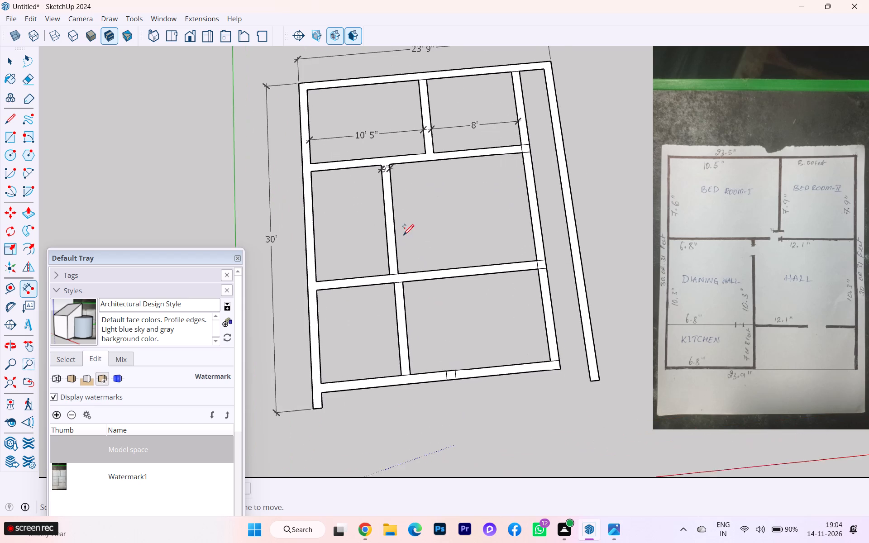
left_click(311, 285)
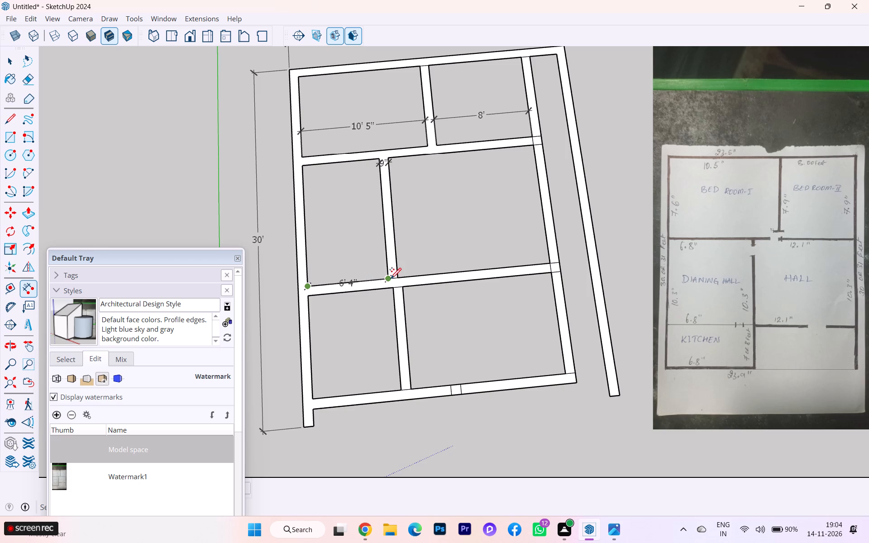
left_click(391, 277)
left_click(385, 251)
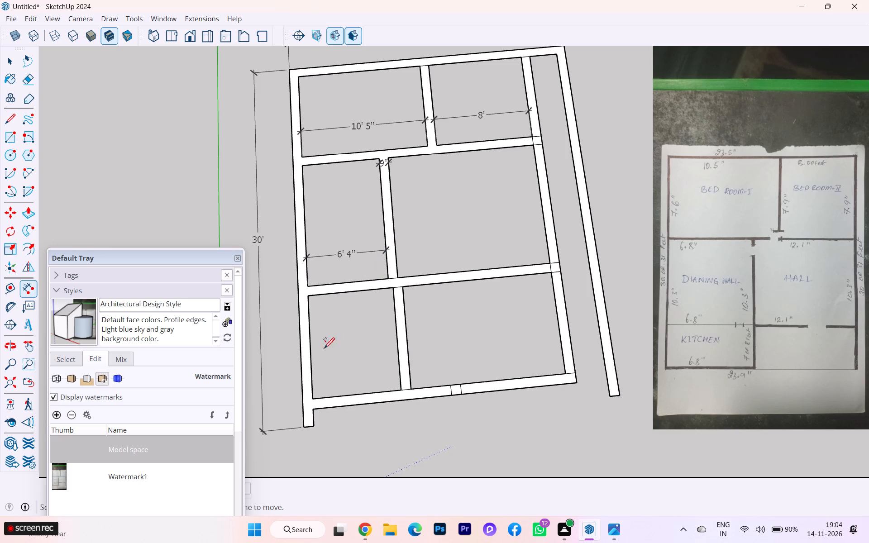
left_click(312, 397)
left_click(399, 392)
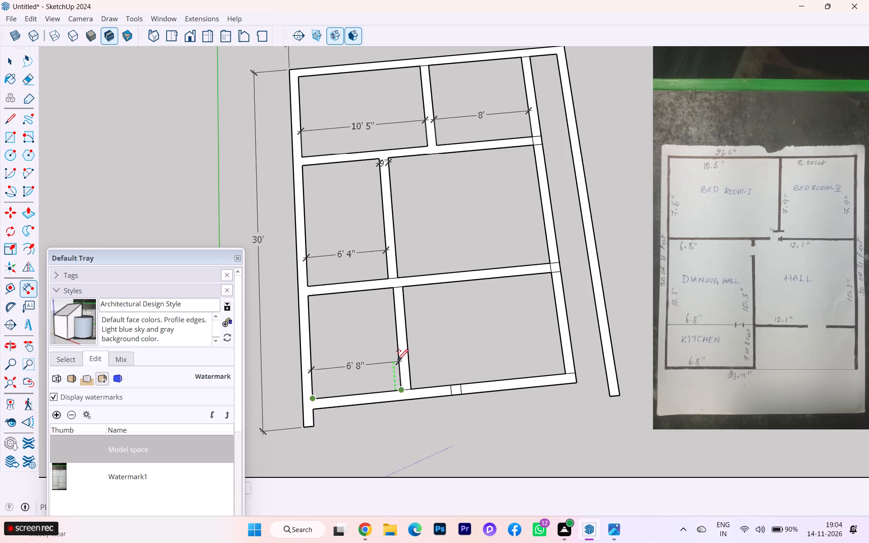
left_click(397, 356)
Examine the dimensioned wall layout against the room sizes on the hand-drawn plan.
scroll(323, 389, "down", 2)
scroll(323, 389, "up", 1)
scroll(326, 382, "down", 2)
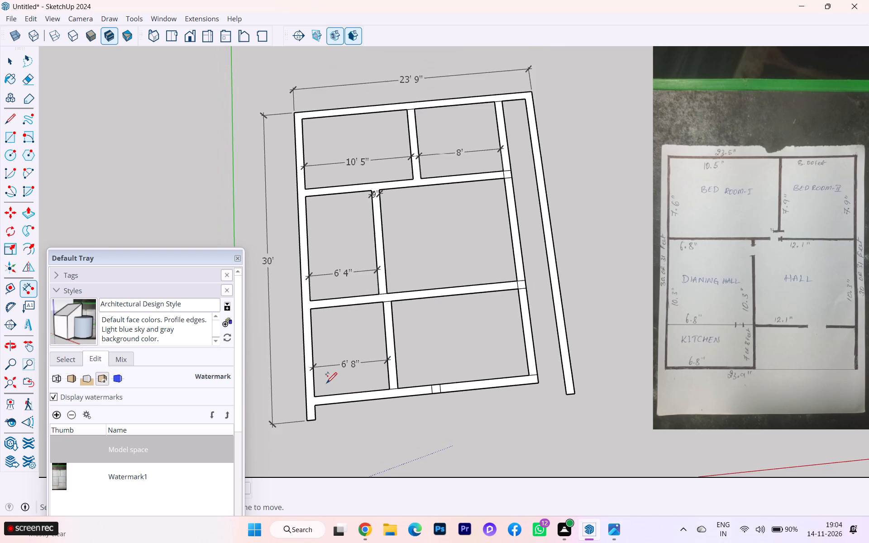
scroll(326, 382, "down", 3)
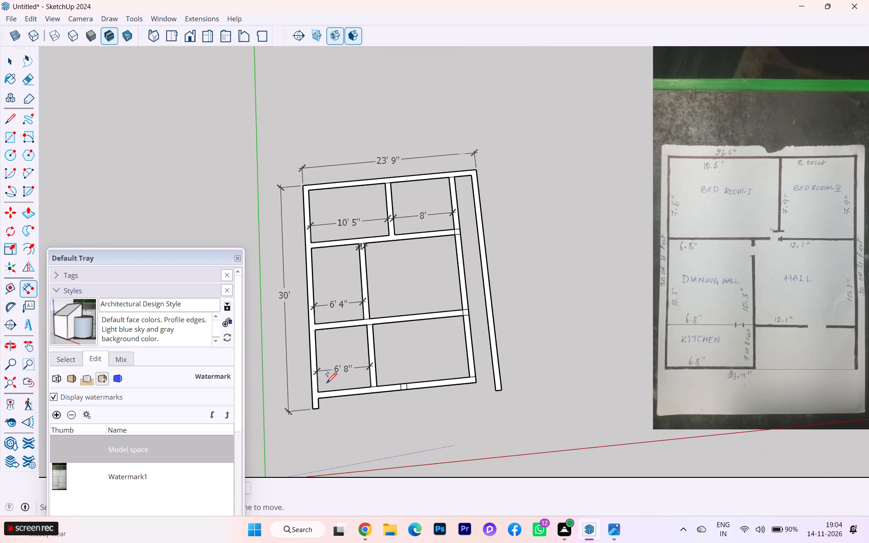
scroll(326, 382, "up", 2)
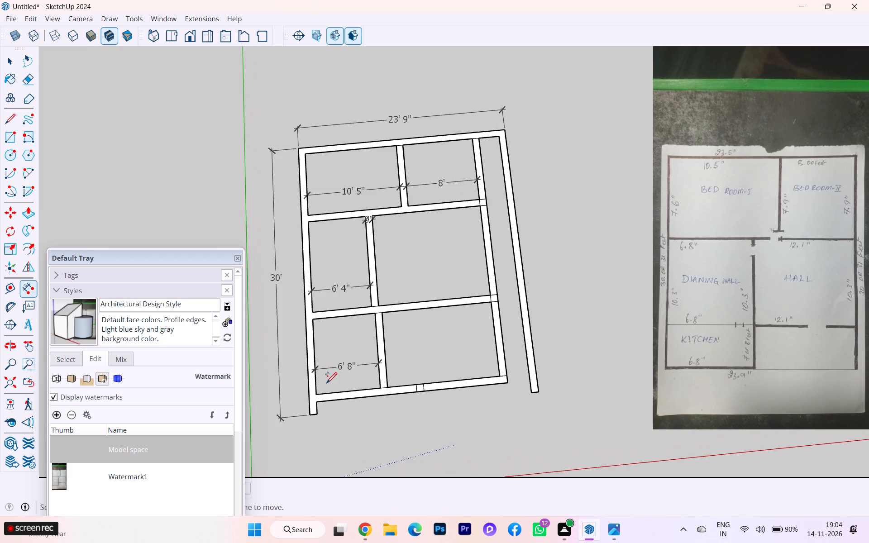
scroll(326, 382, "up", 2)
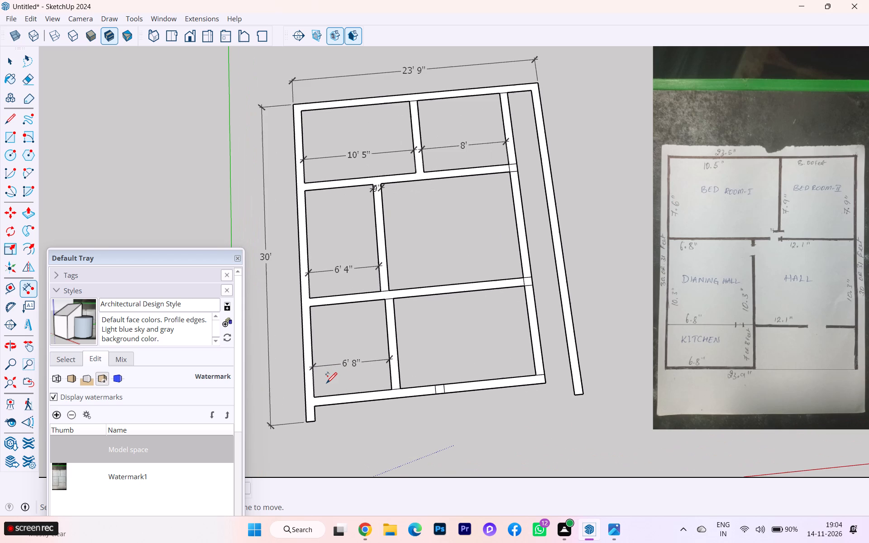
scroll(326, 382, "up", 2)
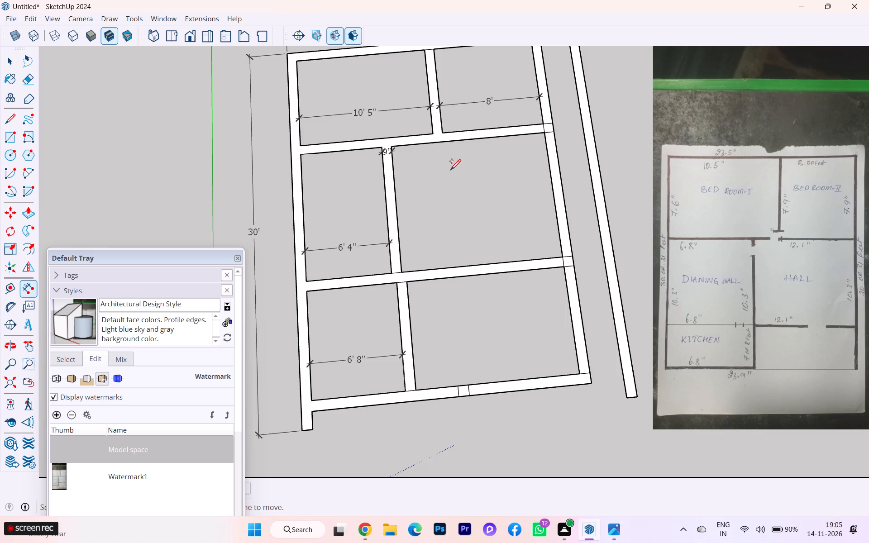
Dimension the inner width of the hall along its lower cross wall, placing the dimension inside the room.
scroll(388, 114, "down", 2)
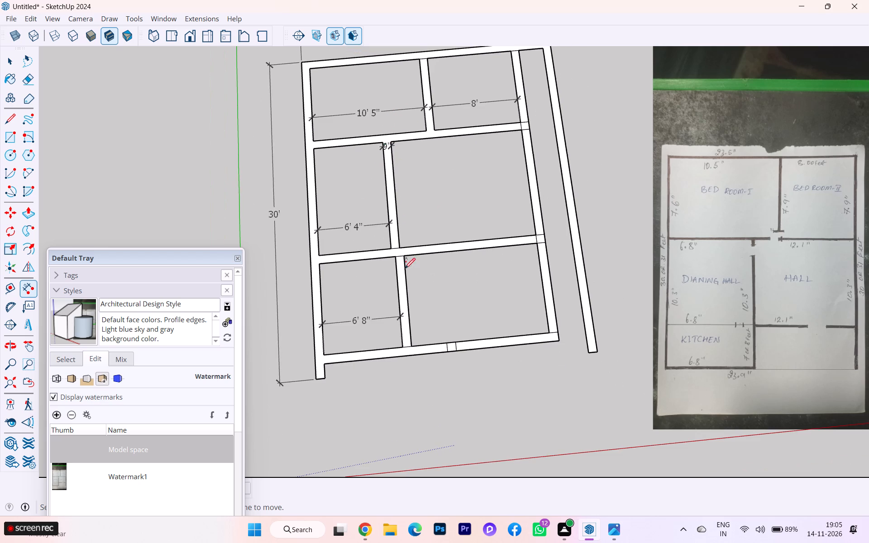
scroll(434, 326, "up", 2)
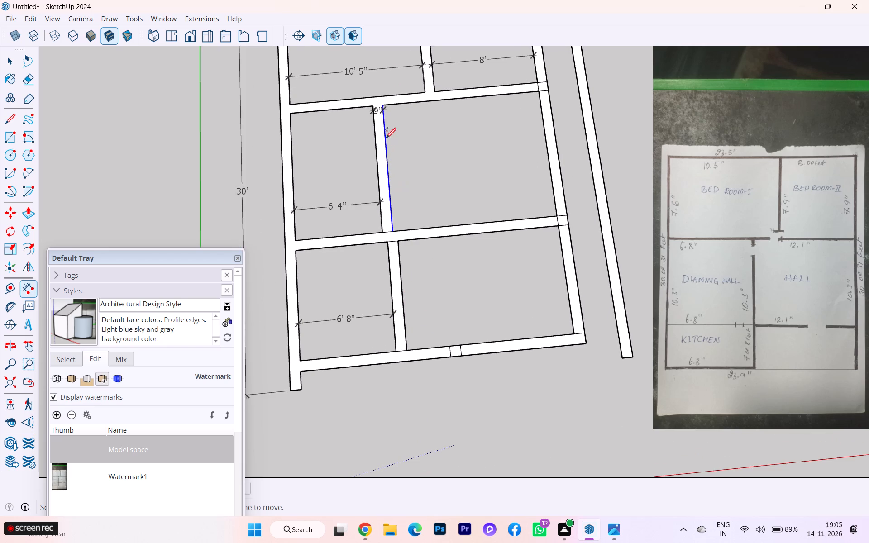
left_click(392, 230)
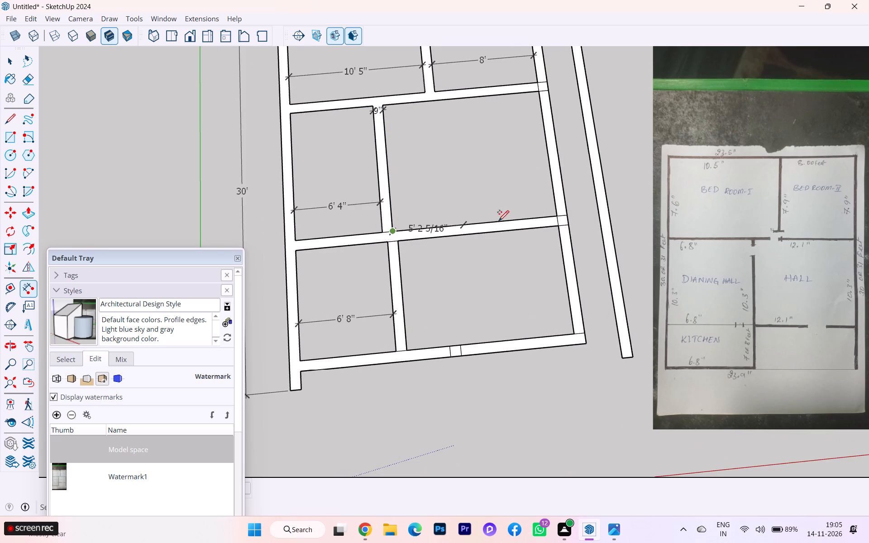
left_click(556, 216)
left_click(545, 190)
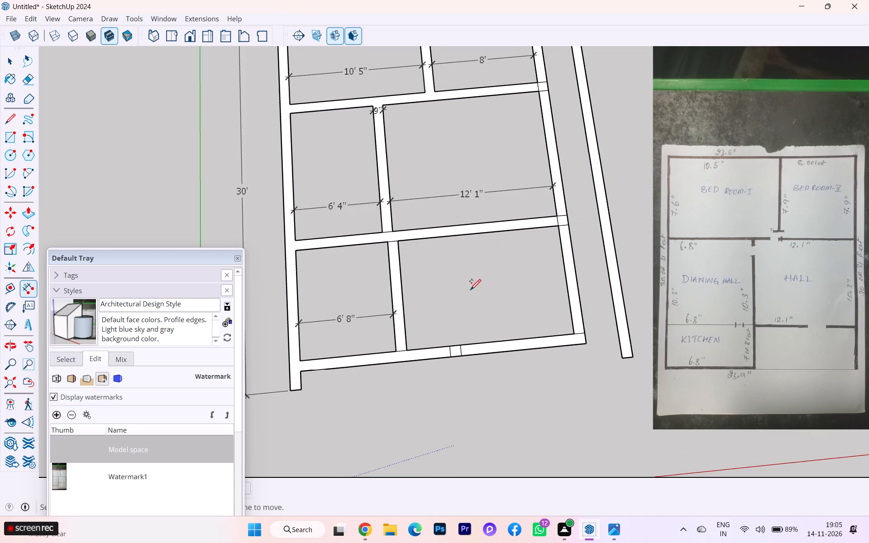
Draw a line across the bottom wall flush with the kitchen partition's outer face, and erase the edge separating partition and wall.
left_click(31, 81)
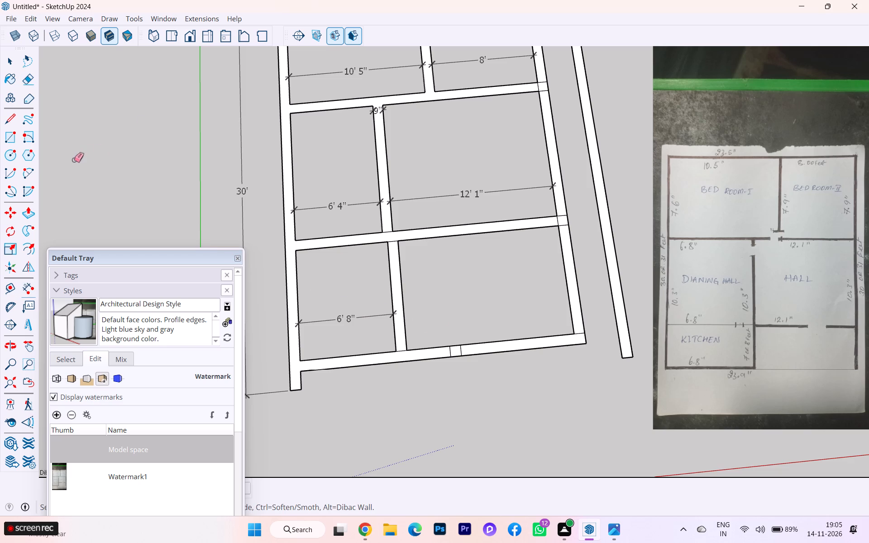
left_click(15, 118)
scroll(416, 366, "up", 3)
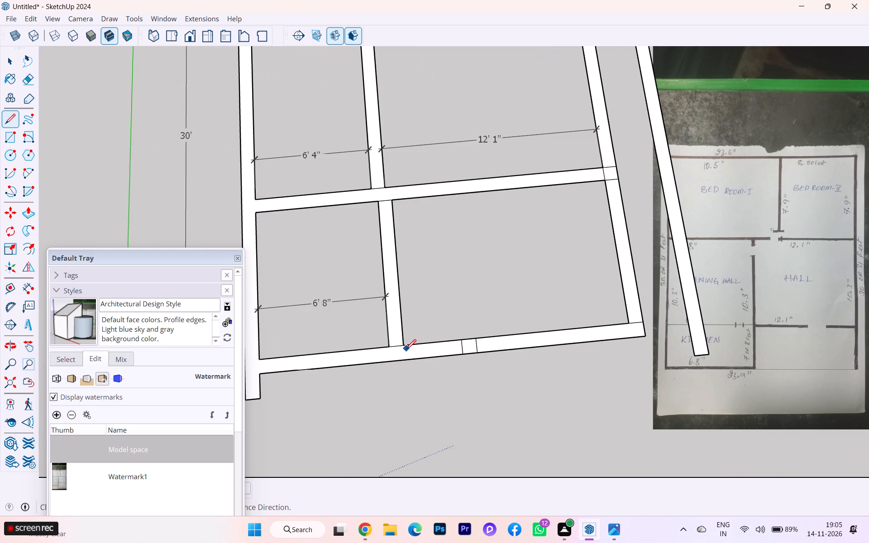
left_click(405, 346)
left_click(405, 360)
left_click(31, 81)
scroll(428, 344, "down", 2)
scroll(404, 348, "up", 8)
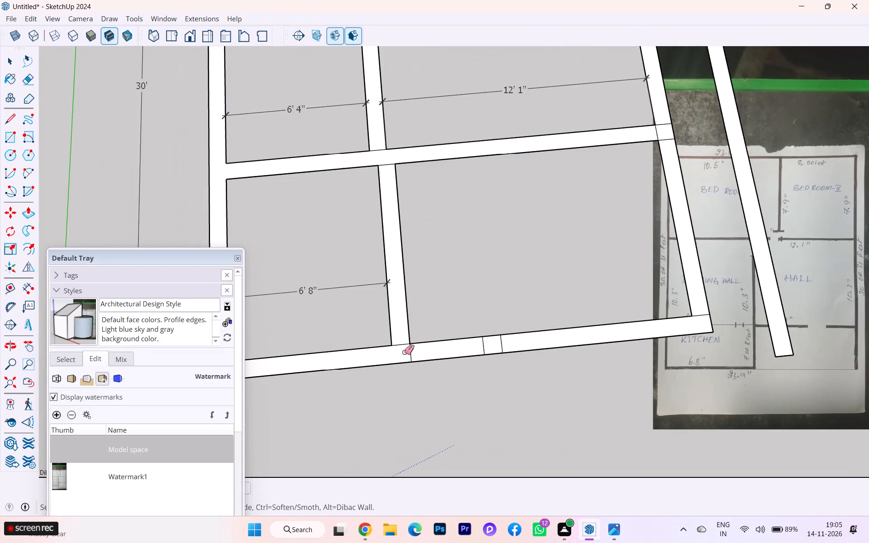
scroll(404, 352, "up", 2)
left_click(402, 343)
Erase the section of the hall's inner side wall that extends below the lower cross wall.
scroll(564, 360, "down", 7)
scroll(522, 354, "up", 2)
scroll(522, 354, "down", 5)
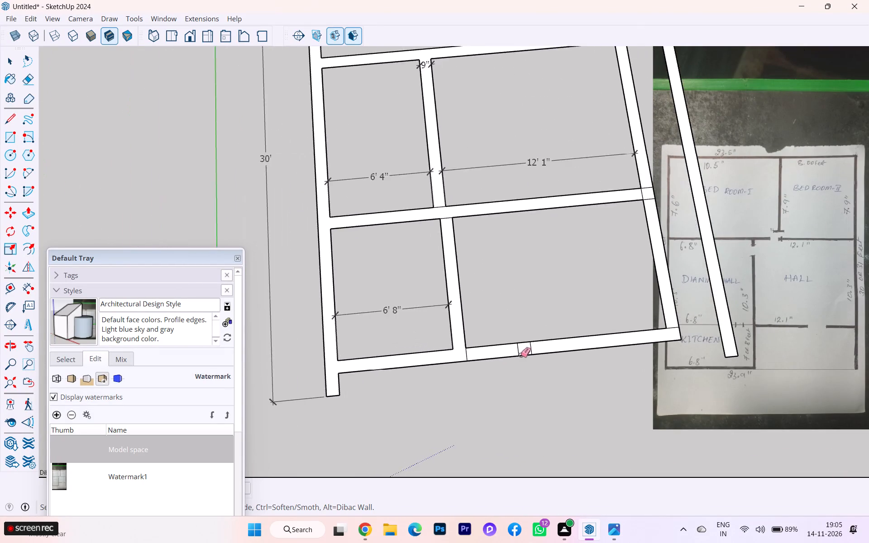
scroll(520, 355, "down", 1)
scroll(520, 355, "up", 1)
scroll(520, 355, "down", 1)
scroll(520, 355, "up", 2)
scroll(523, 353, "down", 1)
left_click_drag(592, 285, 630, 284)
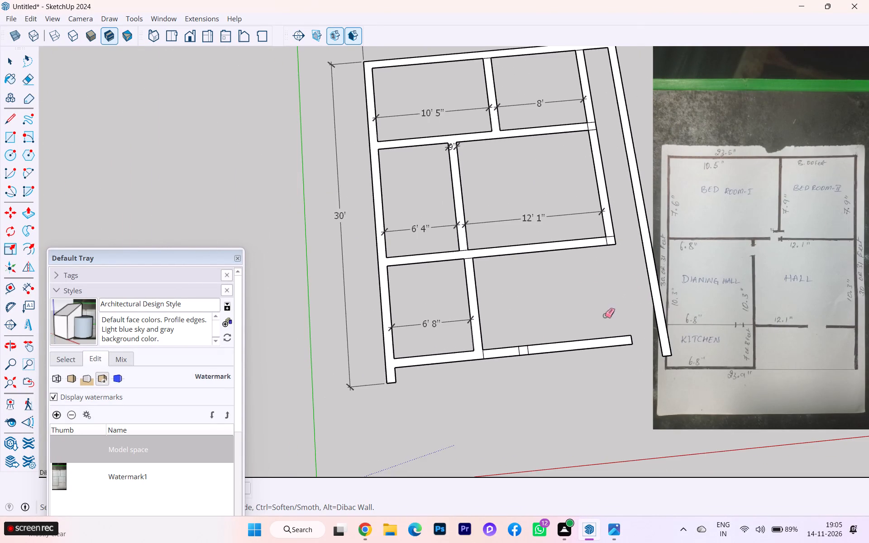
Erase the bottom wall beyond the kitchen partition, including its leftover end edges and stray segments.
left_click_drag(555, 324, 557, 376)
scroll(528, 366, "down", 2)
scroll(528, 366, "up", 2)
scroll(528, 366, "down", 1)
scroll(578, 355, "up", 2)
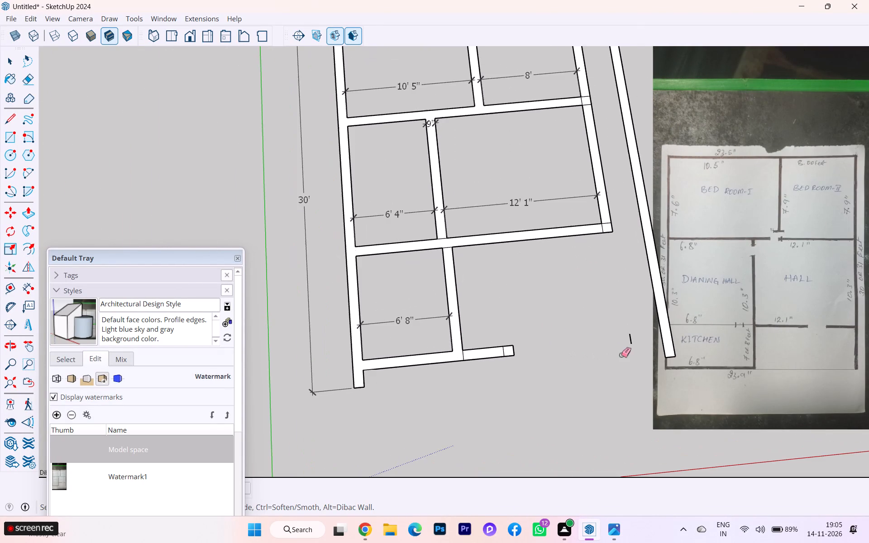
left_click(631, 340)
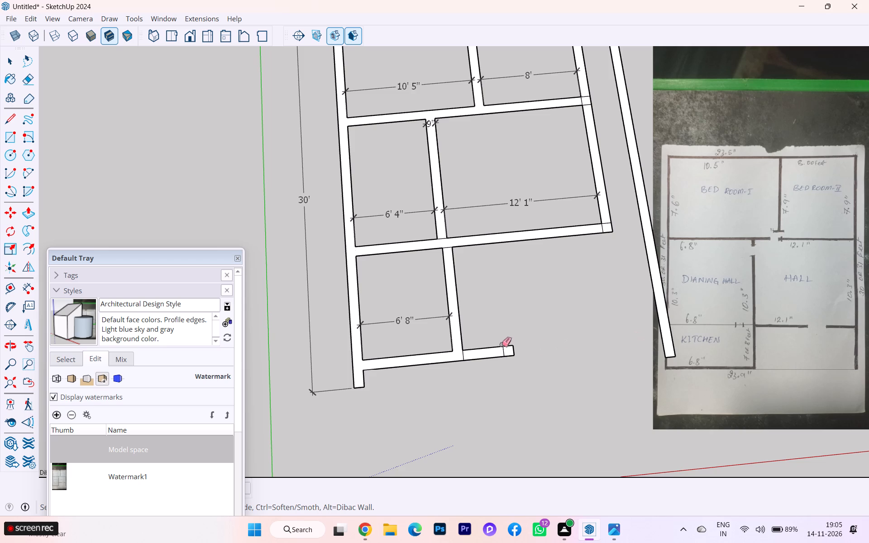
left_click_drag(494, 344, 492, 377)
scroll(504, 357, "up", 2)
left_click_drag(500, 352, 526, 347)
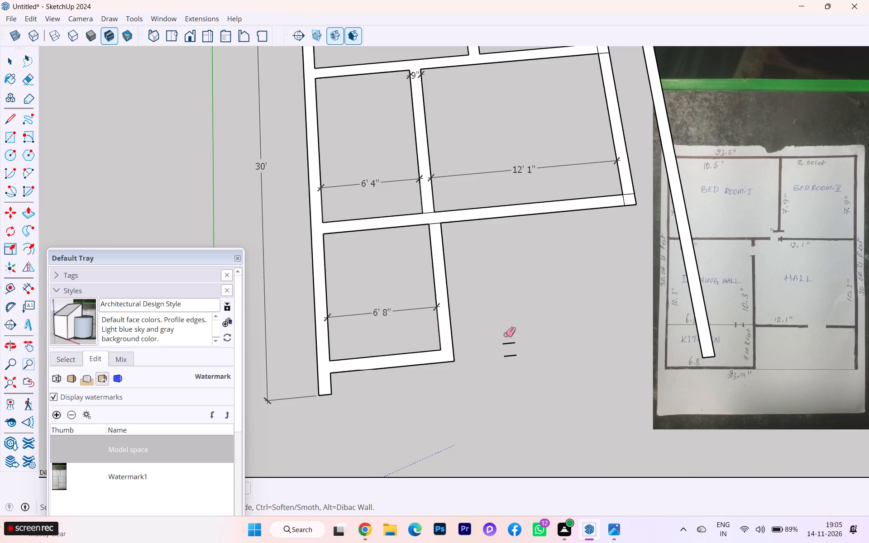
left_click_drag(506, 334, 516, 375)
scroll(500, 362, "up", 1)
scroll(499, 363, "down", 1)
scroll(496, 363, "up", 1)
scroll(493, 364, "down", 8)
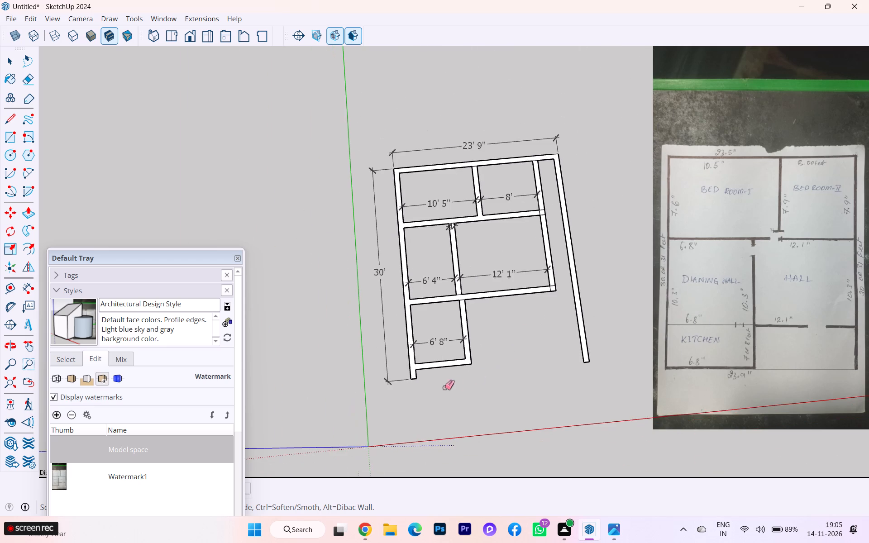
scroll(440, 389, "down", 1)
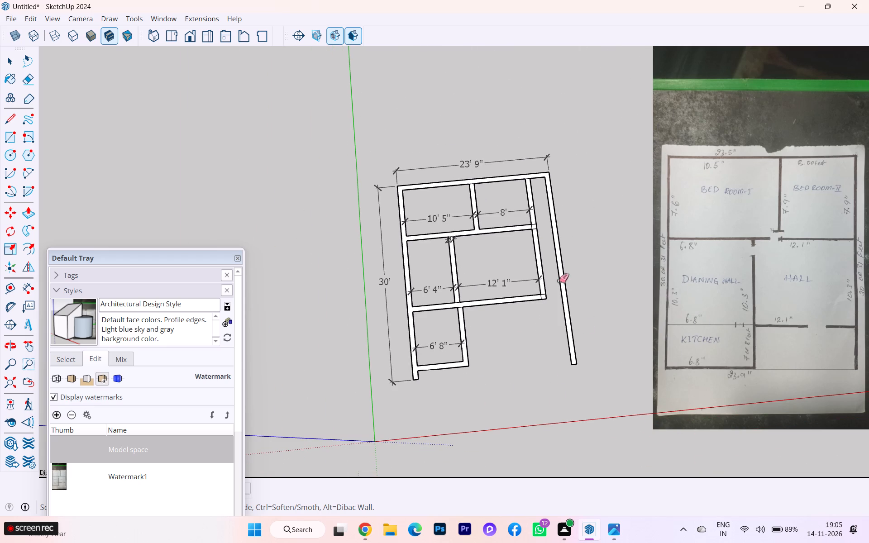
Dimension the hall's inner depth along its outer side wall, placing the dimension inside the room.
scroll(519, 292, "up", 2)
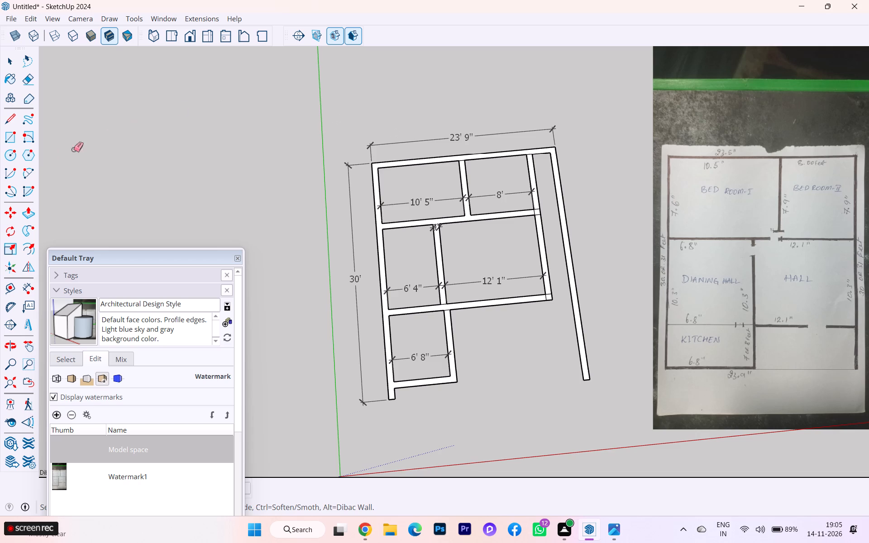
left_click(25, 293)
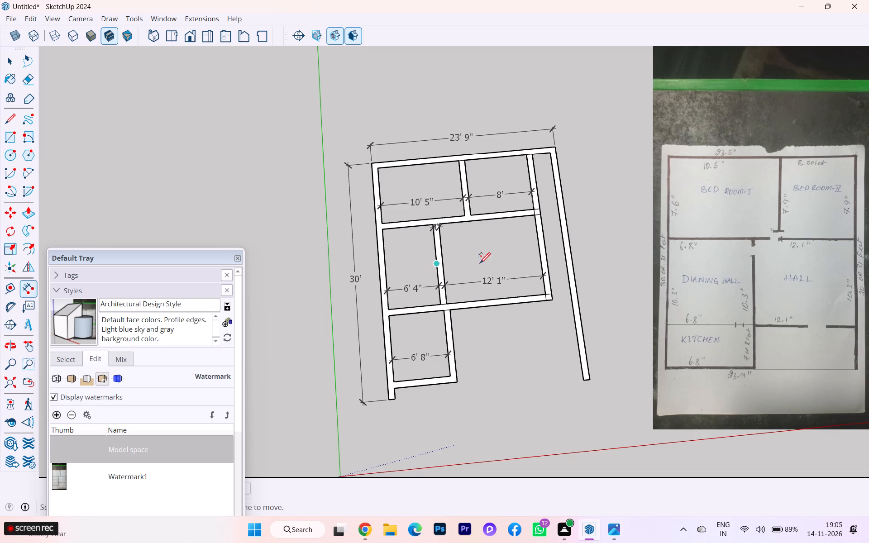
scroll(535, 244, "up", 4)
left_click(535, 210)
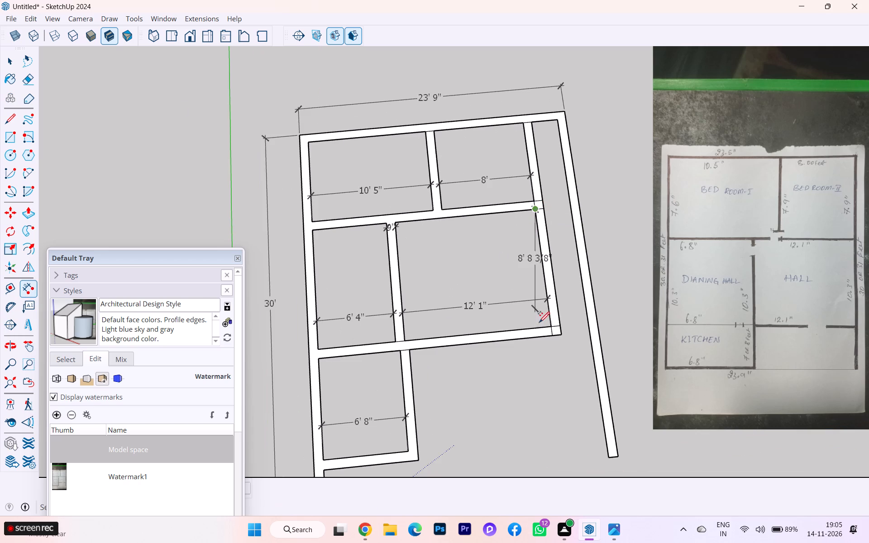
left_click(549, 325)
left_click(533, 324)
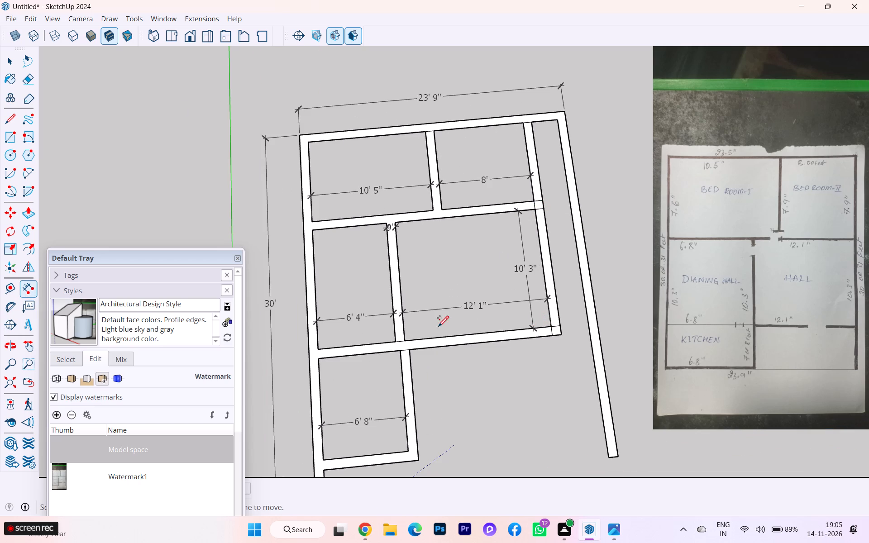
Dimension the inner depth of Bedroom II along its outer side wall, placing the dimension inside the room.
scroll(410, 325, "down", 2)
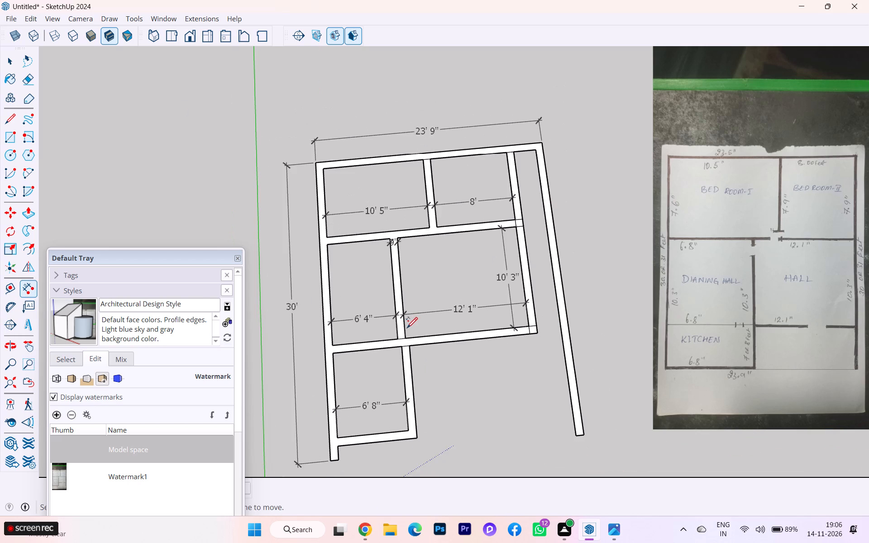
scroll(509, 157, "up", 2)
left_click(508, 155)
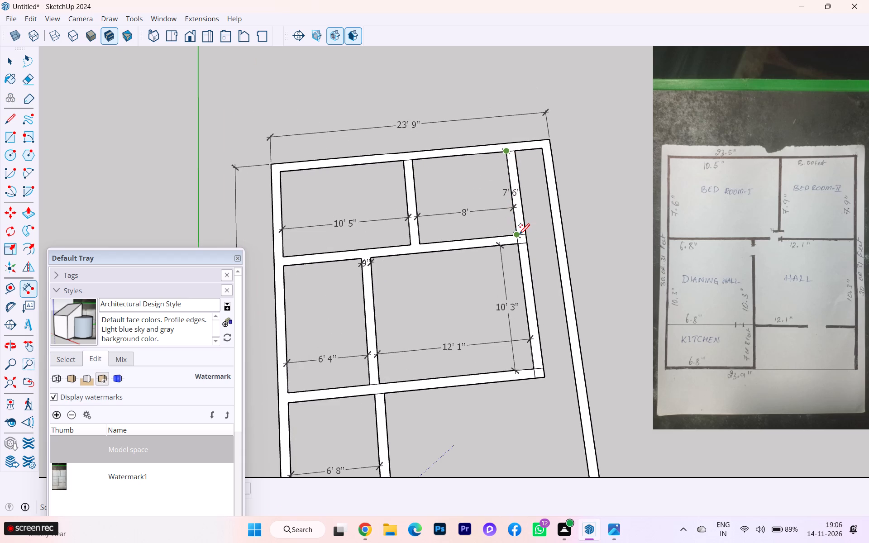
left_click(519, 233)
left_click(498, 235)
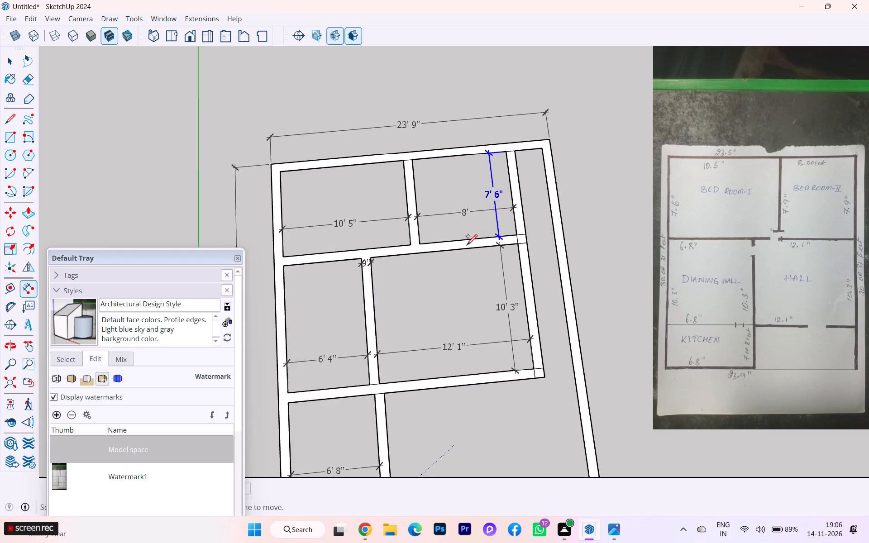
Draw two lines across the cross wall below the bedrooms, flush with both faces of the partition between Bedroom I and Bedroom II.
scroll(452, 247, "up", 1)
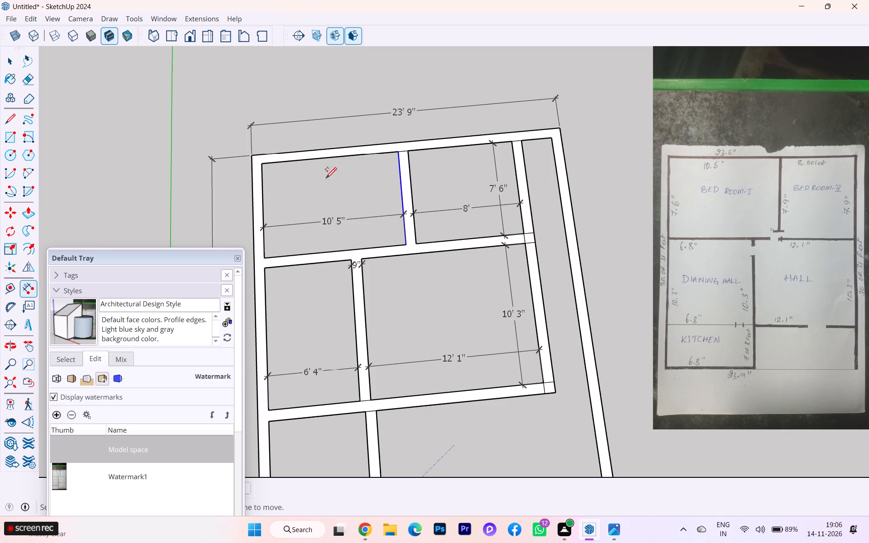
left_click(4, 62)
scroll(479, 257, "up", 2)
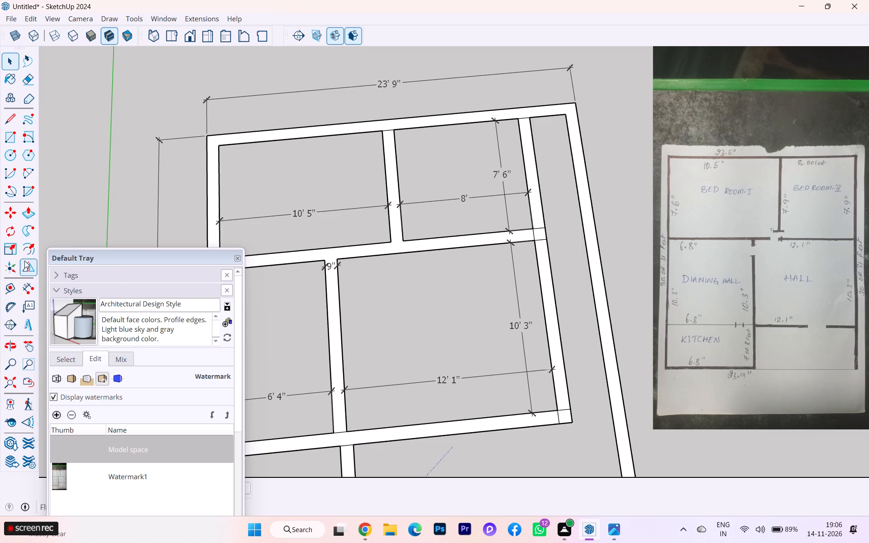
left_click(9, 126)
scroll(449, 275, "up", 3)
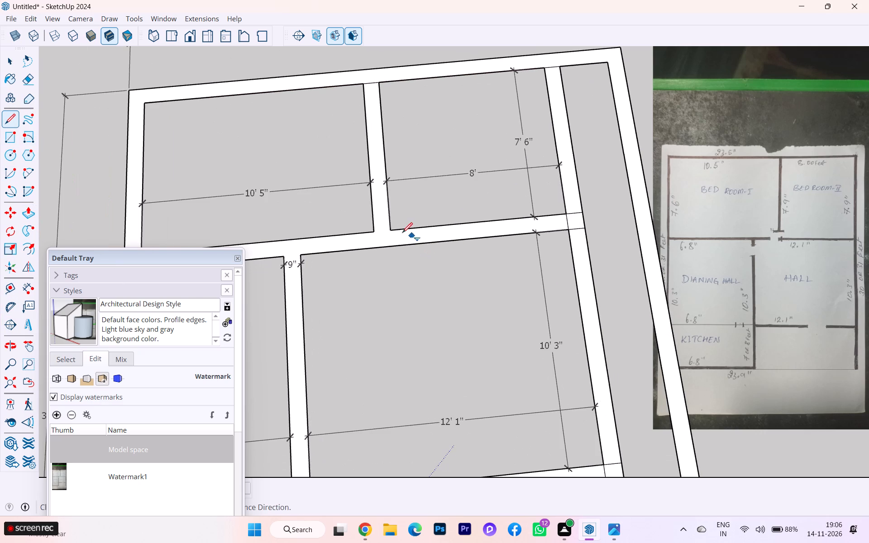
left_click(372, 232)
left_click(378, 249)
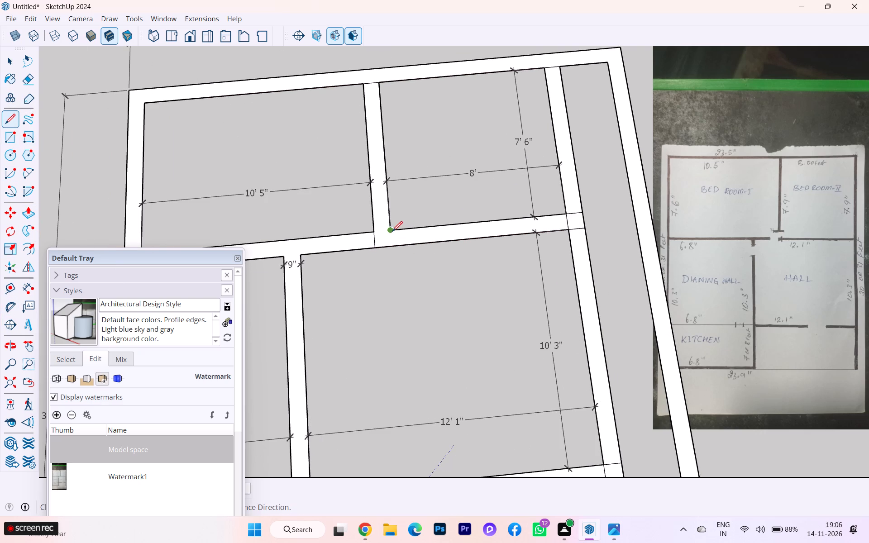
left_click(392, 231)
left_click(396, 246)
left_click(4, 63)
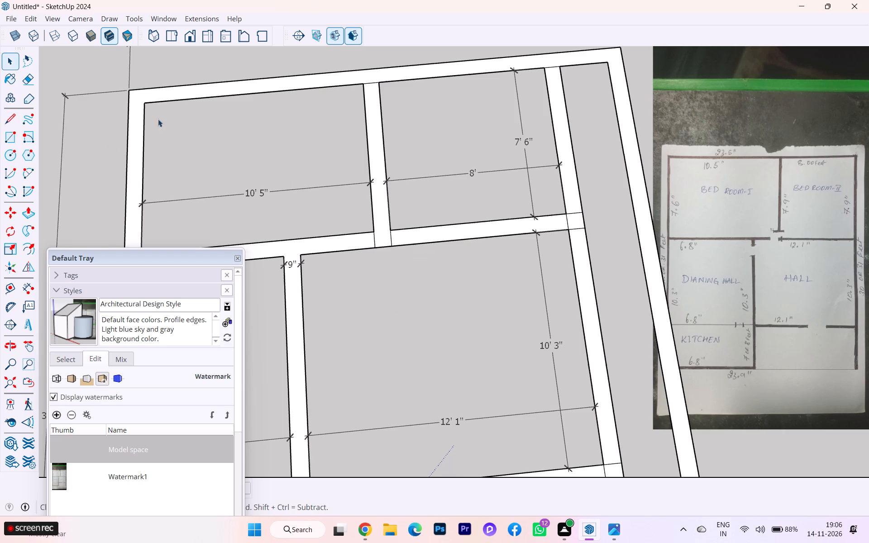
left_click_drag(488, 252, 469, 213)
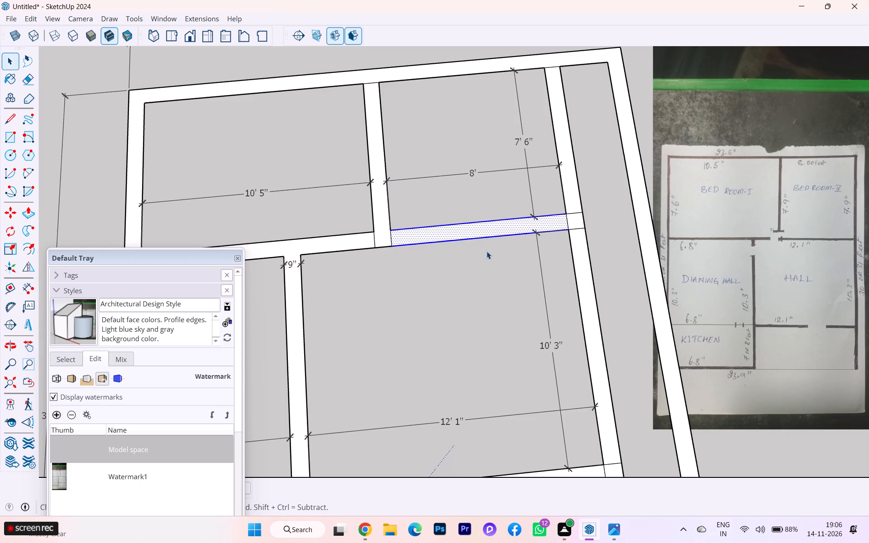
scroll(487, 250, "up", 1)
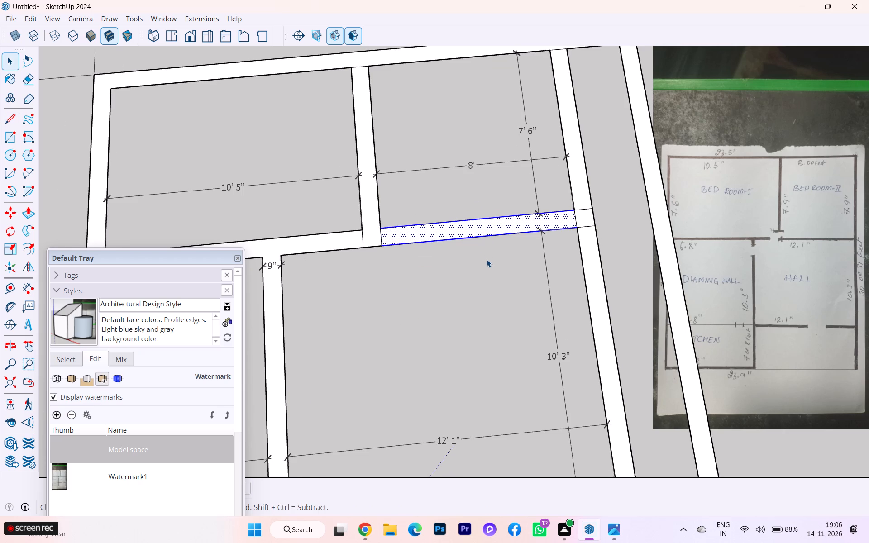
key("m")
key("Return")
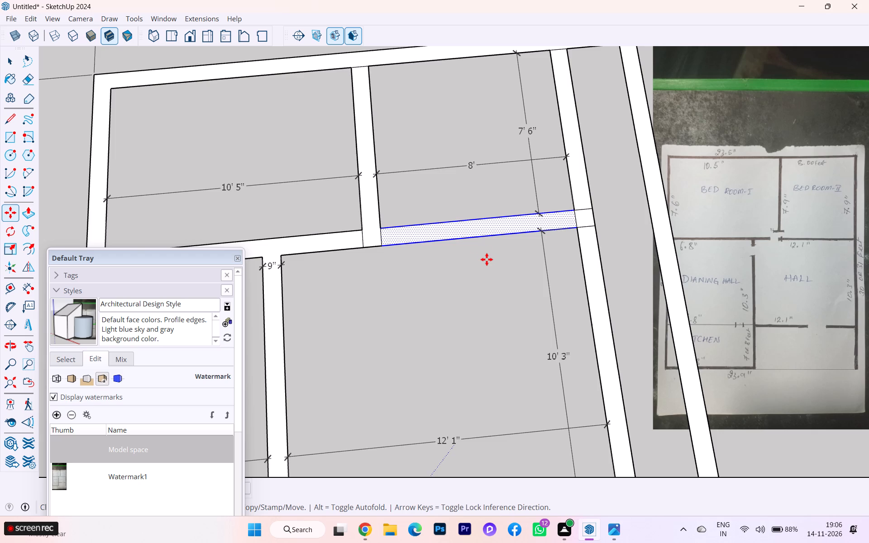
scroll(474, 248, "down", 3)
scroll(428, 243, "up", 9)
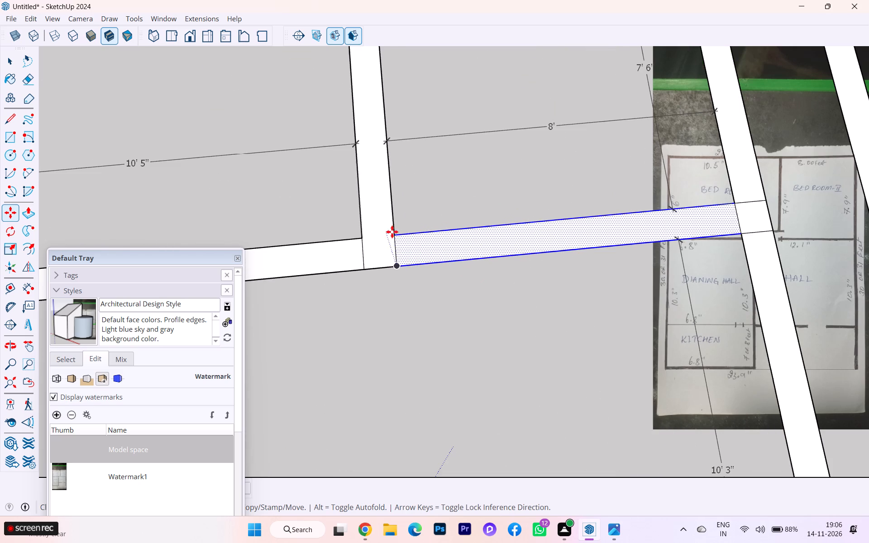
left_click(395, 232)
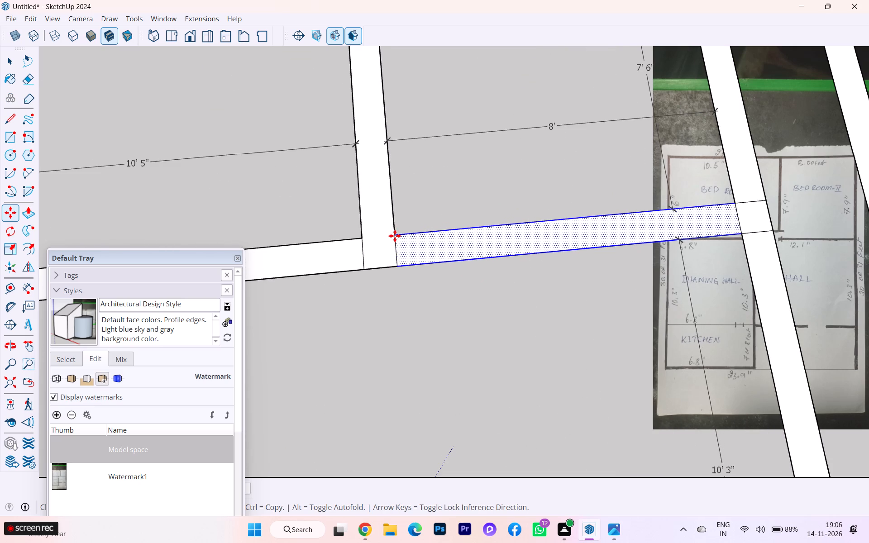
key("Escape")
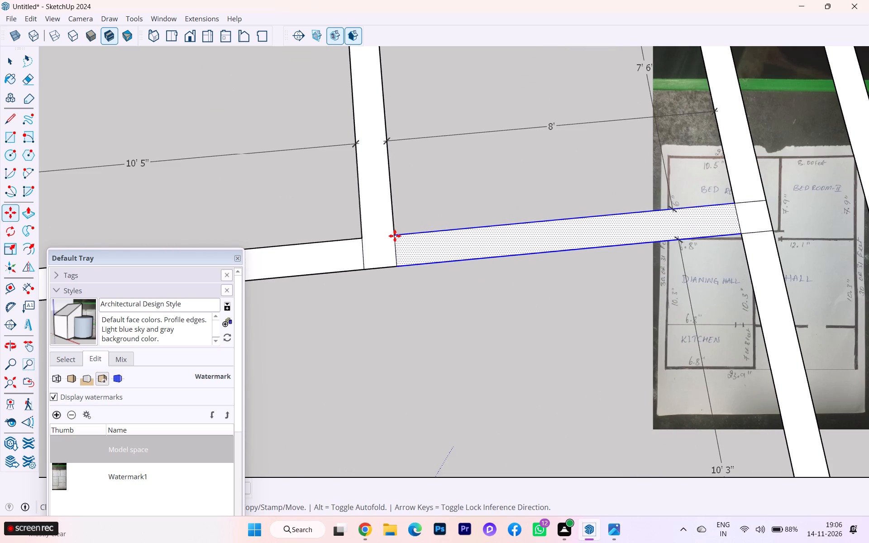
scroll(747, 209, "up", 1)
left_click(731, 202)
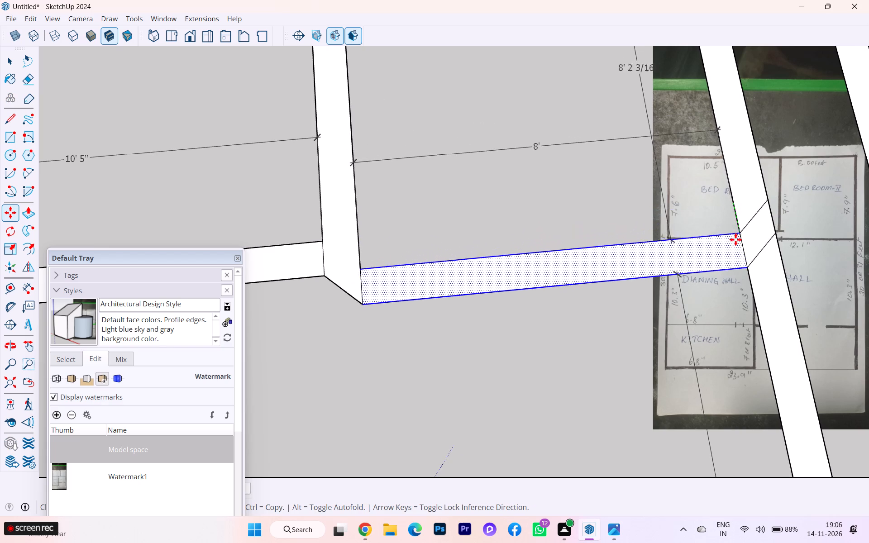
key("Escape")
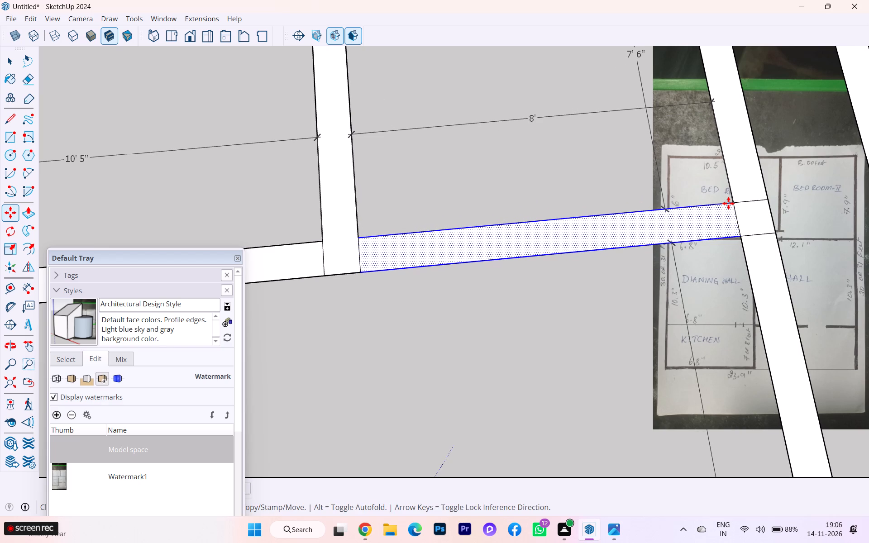
Erase the cross-wall section between Bedroom II and the hall, including its two leftover edges across the side wall.
scroll(680, 224, "down", 9)
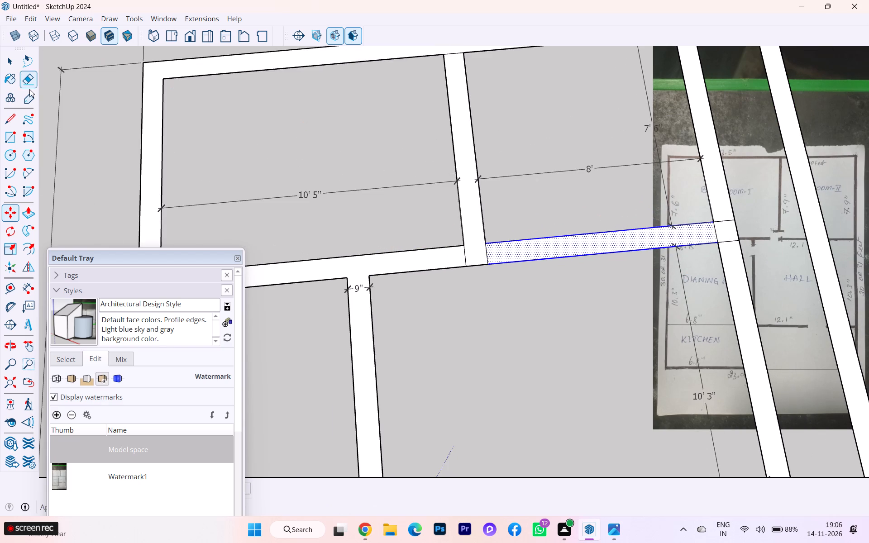
left_click(33, 81)
left_click_drag(627, 261, 616, 230)
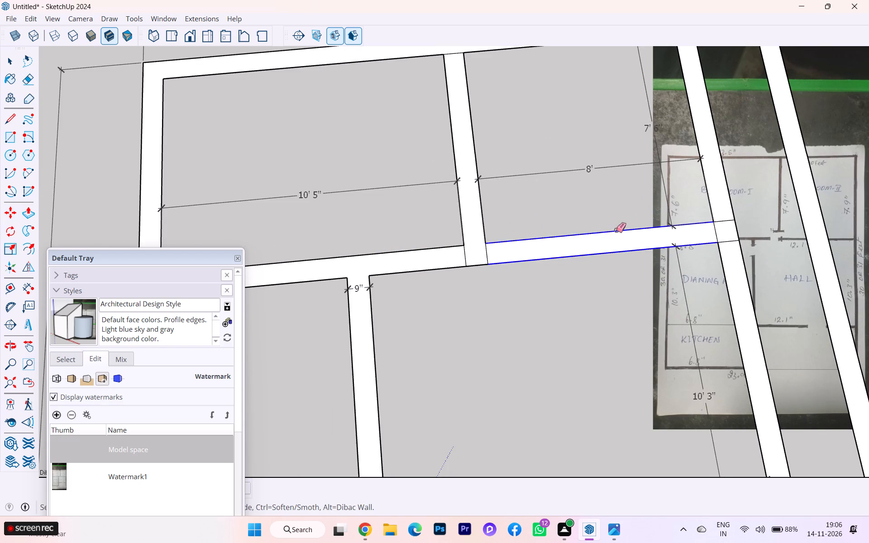
left_click_drag(616, 230, 615, 227)
scroll(611, 265, "down", 2)
scroll(611, 272, "up", 3)
scroll(611, 275, "down", 1)
scroll(733, 250, "down", 1)
scroll(733, 249, "up", 2)
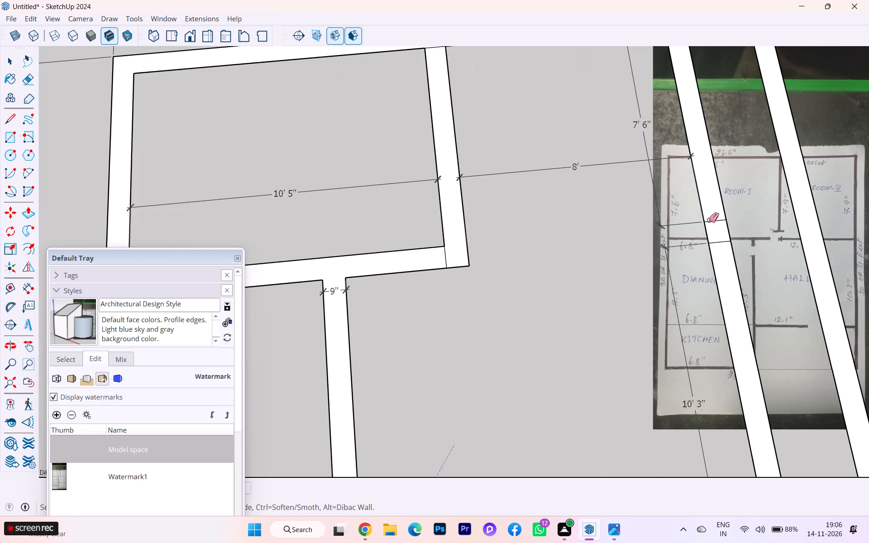
left_click(712, 220)
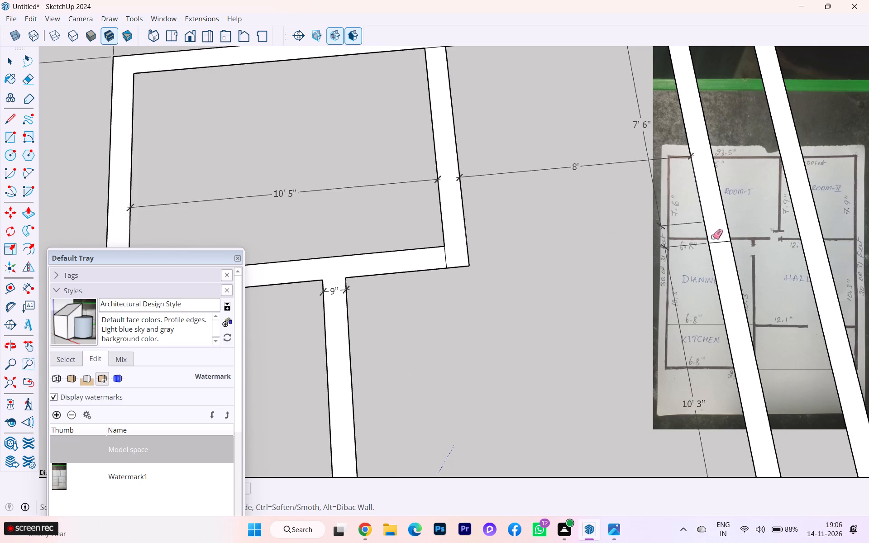
left_click(717, 243)
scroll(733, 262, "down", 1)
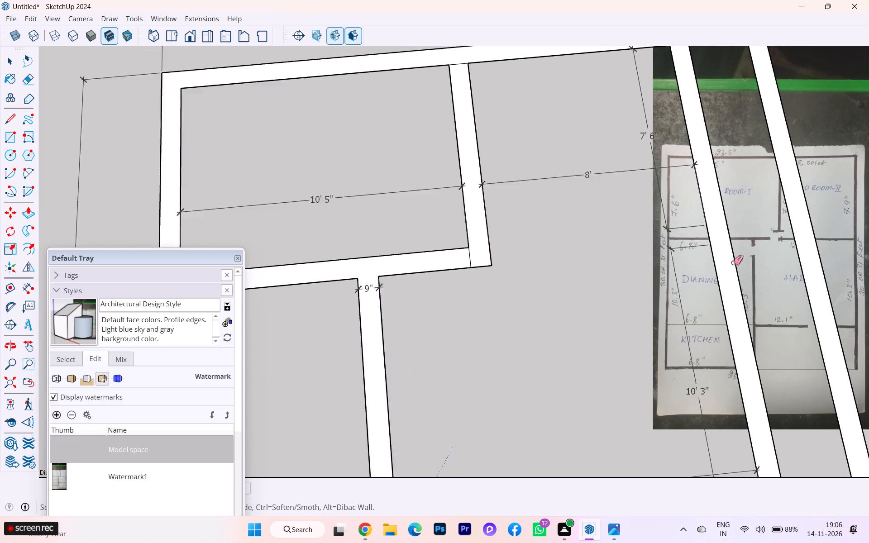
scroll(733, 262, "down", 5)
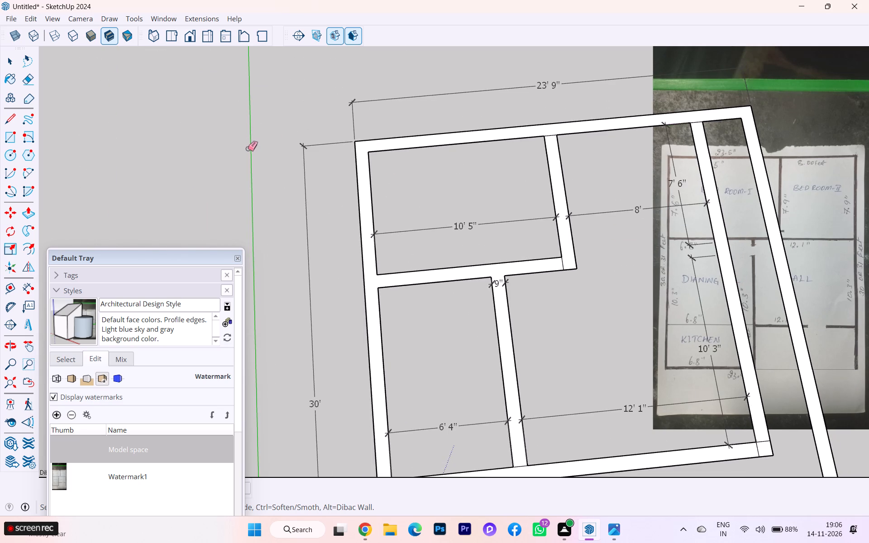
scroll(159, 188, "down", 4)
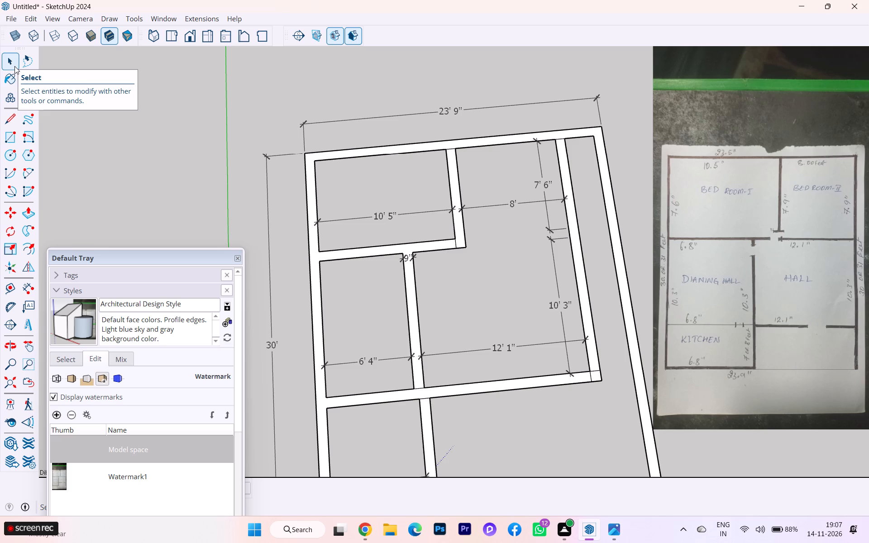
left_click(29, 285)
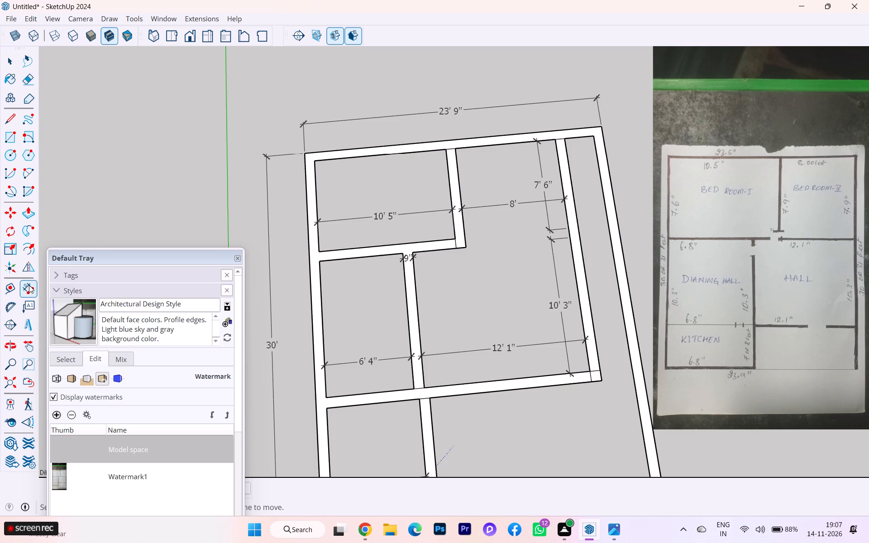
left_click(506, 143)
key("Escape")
Place a guide line 7' 9" below the inner edge of Bedroom II's top wall with the Tape Measure.
left_click(11, 287)
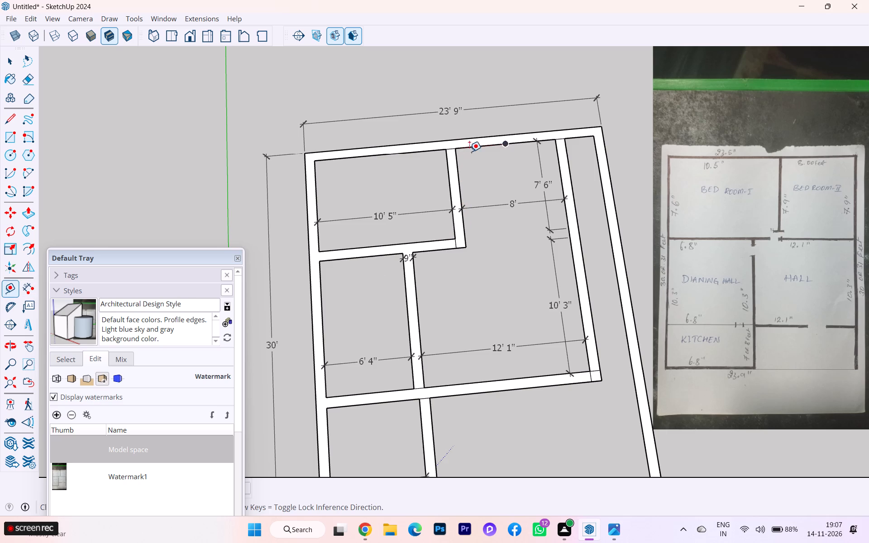
left_click(484, 148)
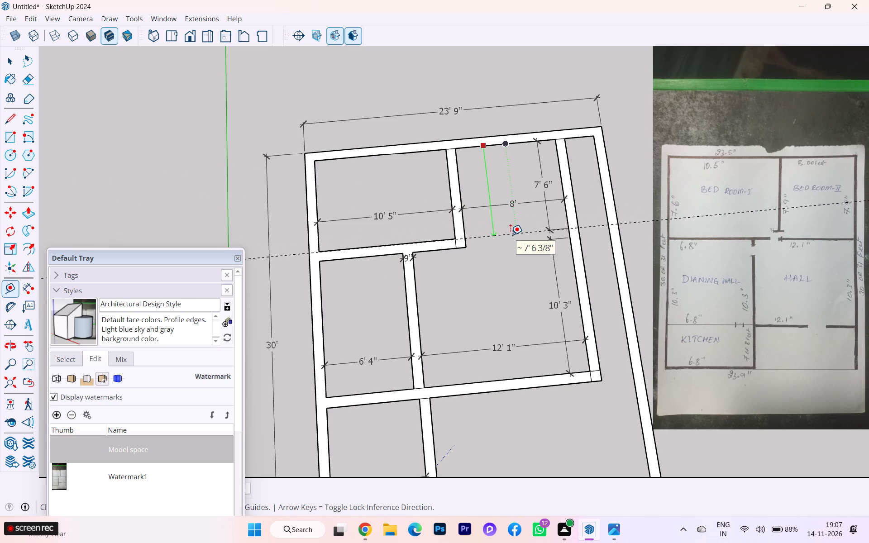
key("Left")
type("7'")
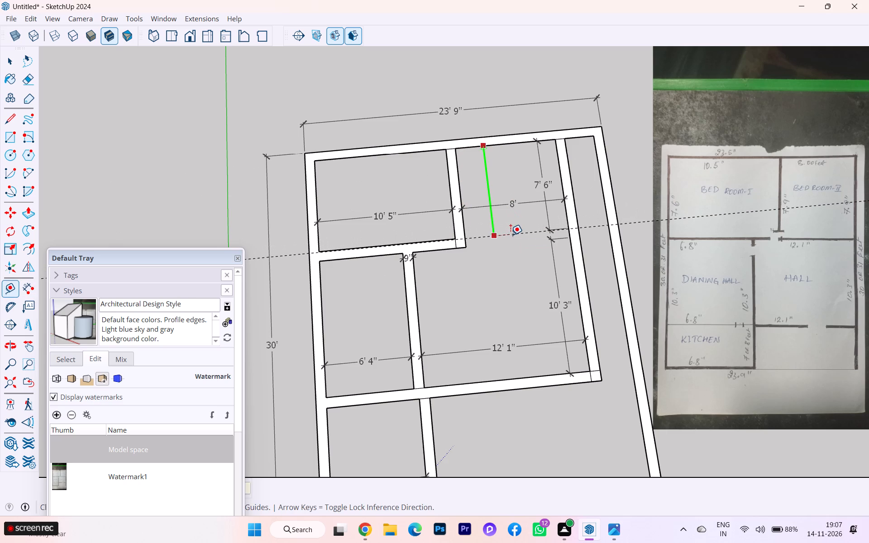
key("9")
key("Return")
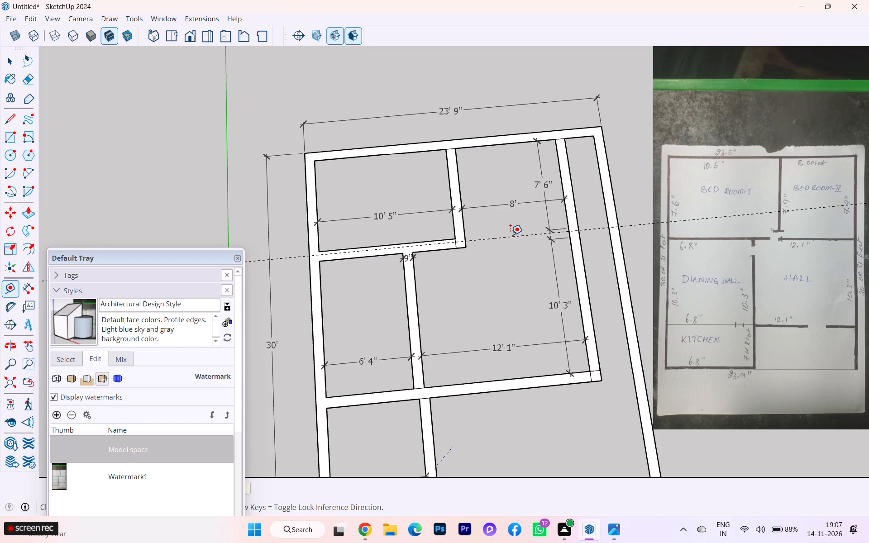
Place a second guide line 9" below the existing guide between Bedroom II and the hall with the Tape Measure.
left_click(496, 144)
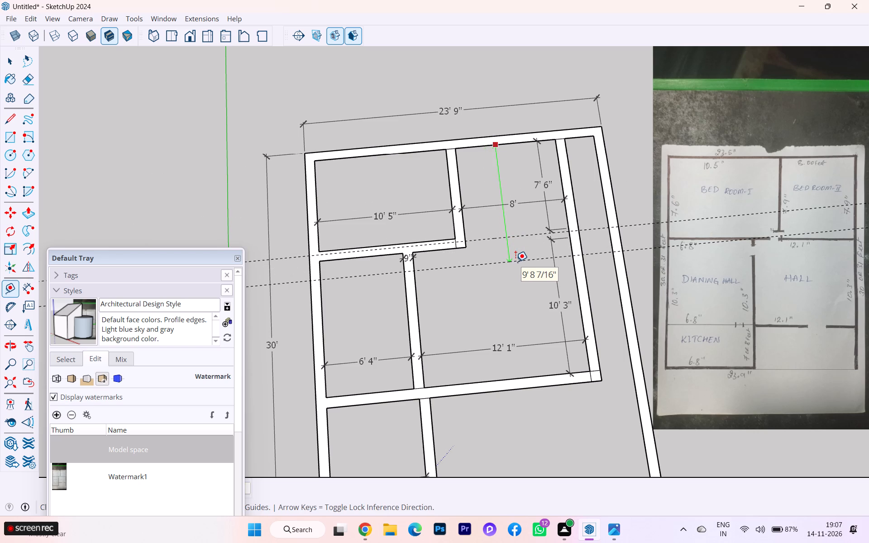
key("Escape")
scroll(443, 260, "up", 2)
scroll(444, 258, "down", 1)
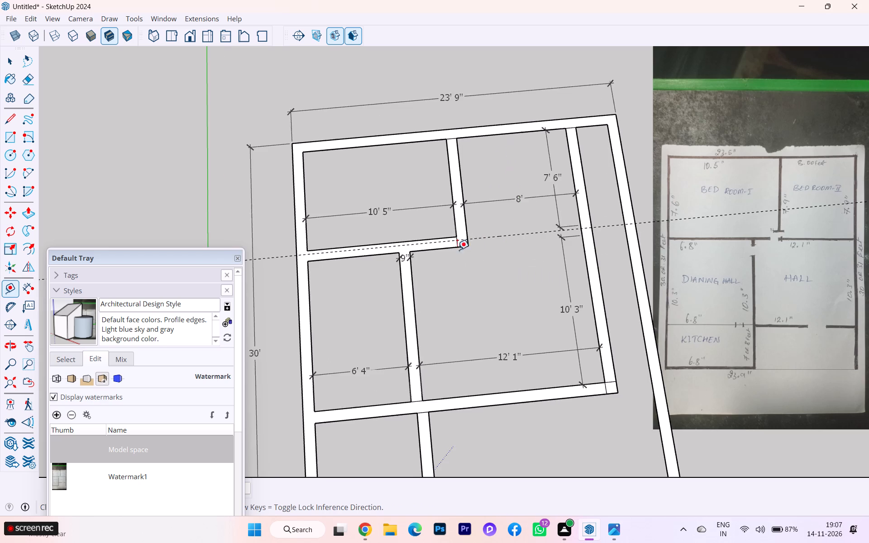
scroll(493, 243, "up", 4)
left_click(495, 238)
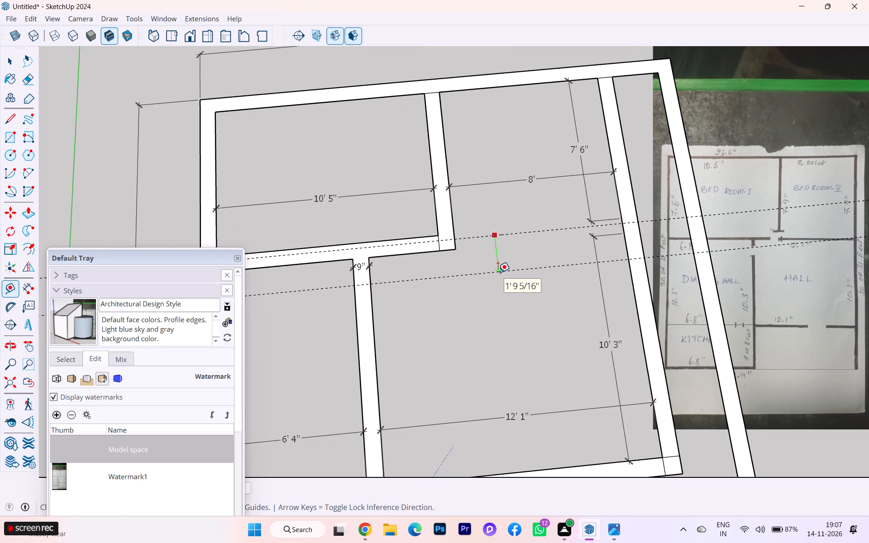
scroll(498, 272, "down", 6)
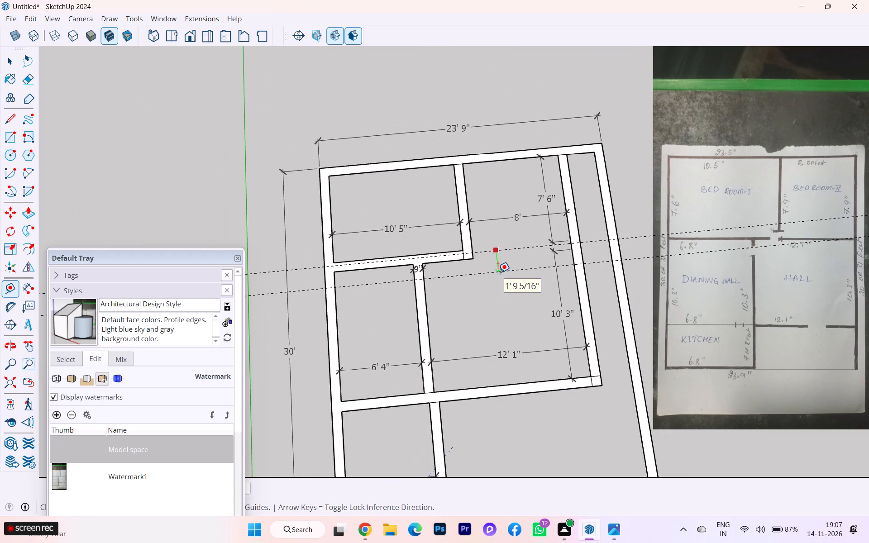
scroll(498, 272, "down", 1)
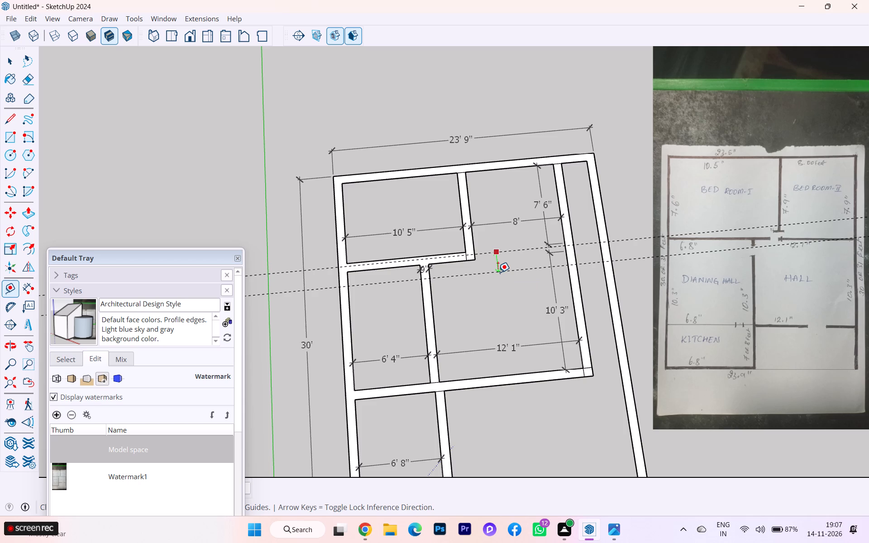
key("9")
key("Return")
Dimension the offset from the inner face of Bedroom I's lower wall to the upper guide line, at the partition's lower end.
scroll(369, 260, "up", 2)
scroll(252, 248, "up", 1)
scroll(250, 248, "down", 4)
scroll(249, 248, "up", 1)
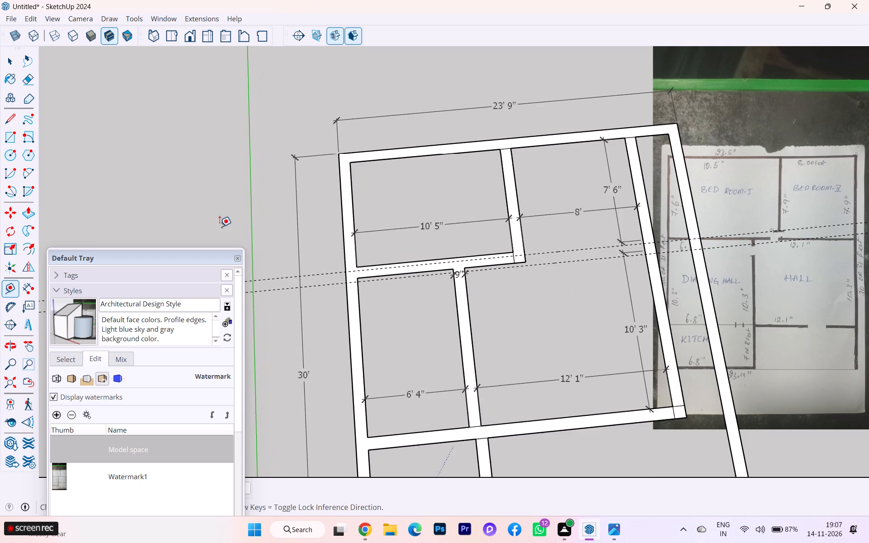
scroll(491, 232, "up", 2)
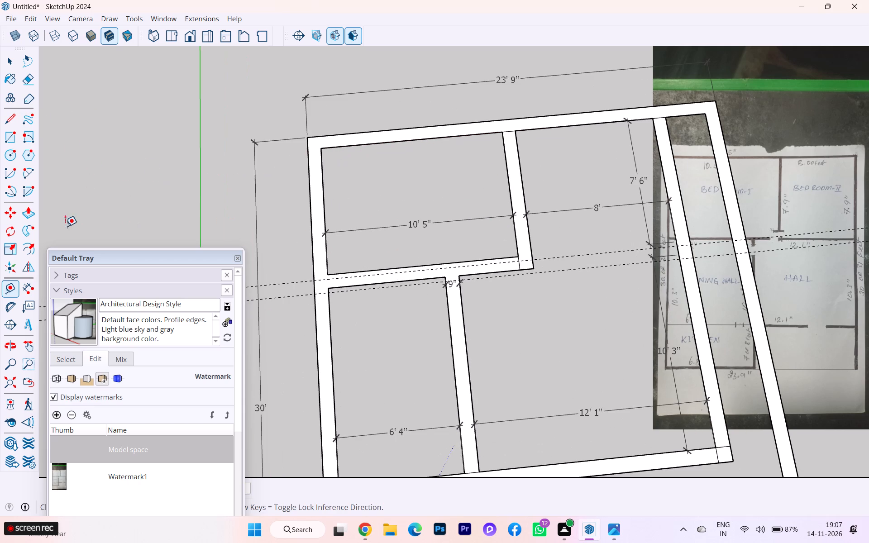
left_click(27, 288)
scroll(618, 242, "up", 1)
scroll(618, 242, "down", 2)
scroll(618, 242, "up", 10)
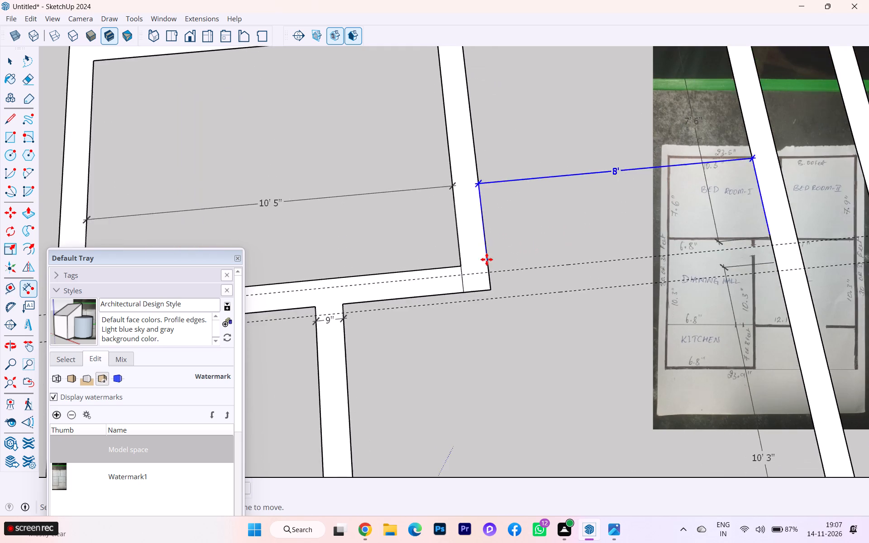
scroll(487, 259, "up", 2)
left_click(455, 270)
left_click(455, 282)
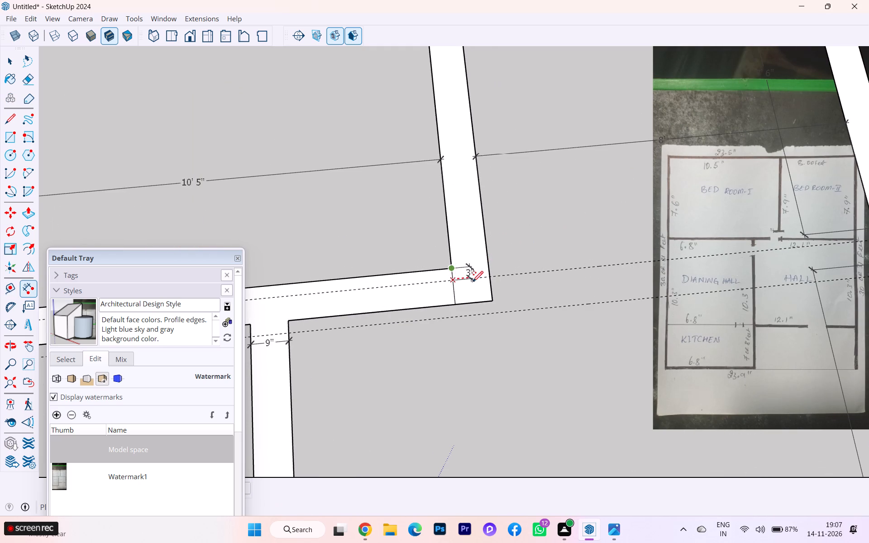
left_click(473, 281)
Draw a line along the upper guide from the inner face of Bedroom II's outer side wall to the bedroom partition.
scroll(411, 195, "down", 5)
scroll(424, 229, "up", 1)
scroll(424, 229, "down", 2)
scroll(515, 255, "down", 1)
scroll(515, 255, "up", 2)
scroll(515, 255, "down", 2)
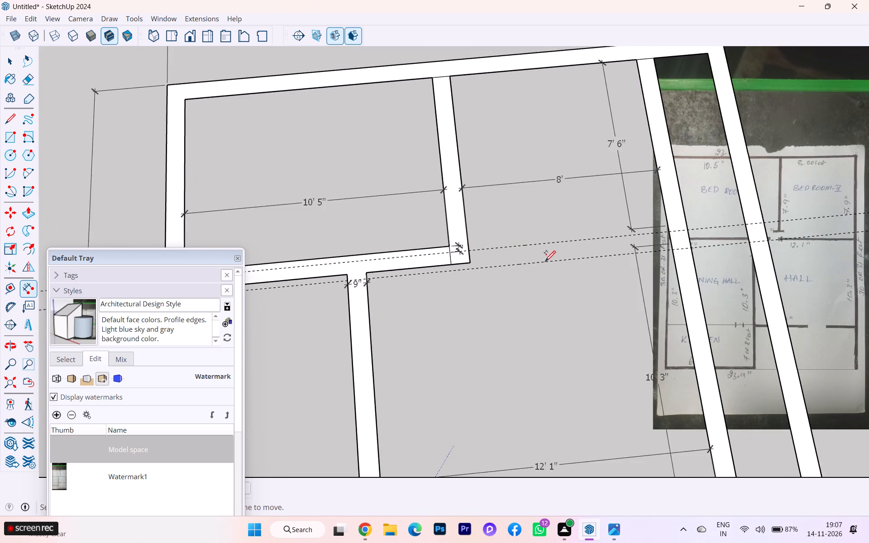
scroll(542, 260, "down", 2)
scroll(552, 261, "up", 7)
scroll(554, 261, "down", 3)
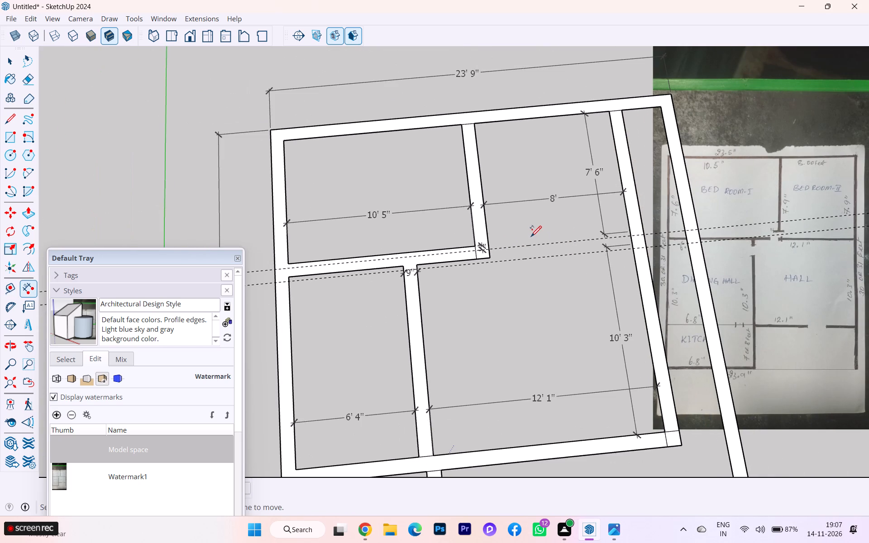
scroll(534, 241, "down", 2)
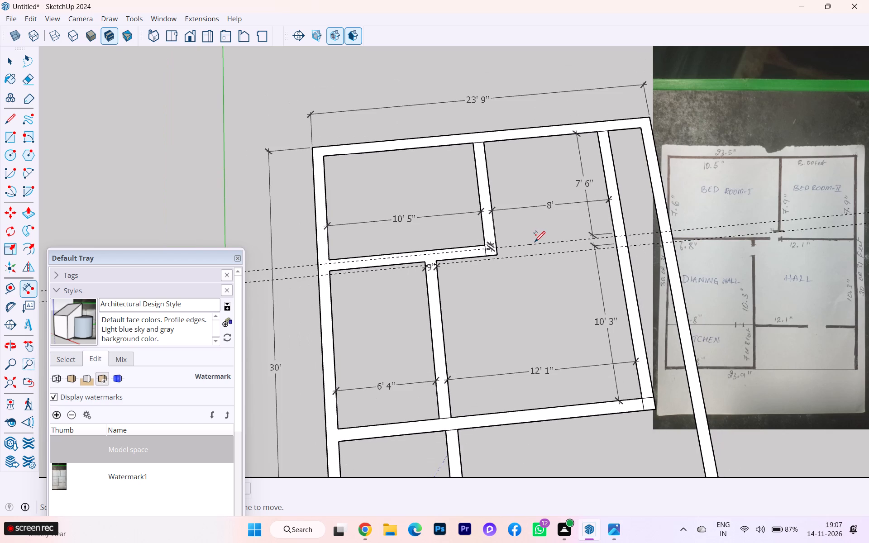
scroll(538, 248, "down", 1)
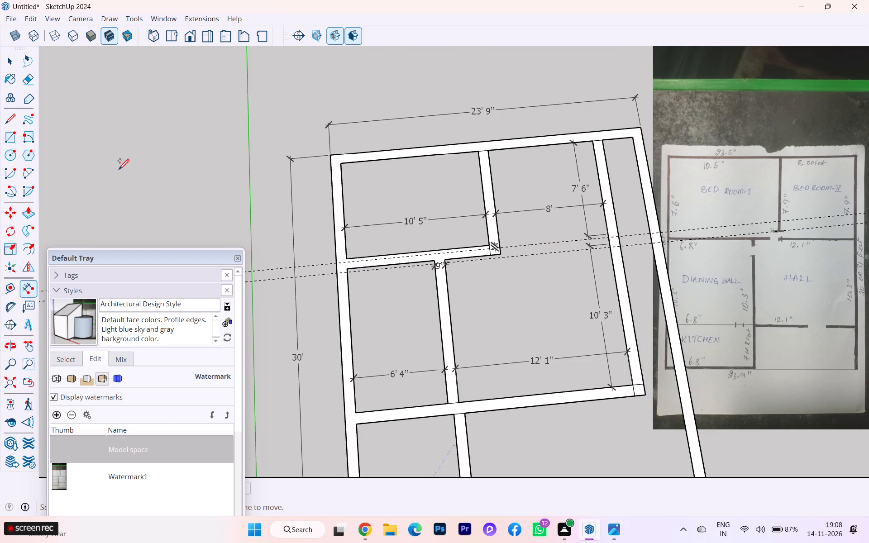
left_click(13, 119)
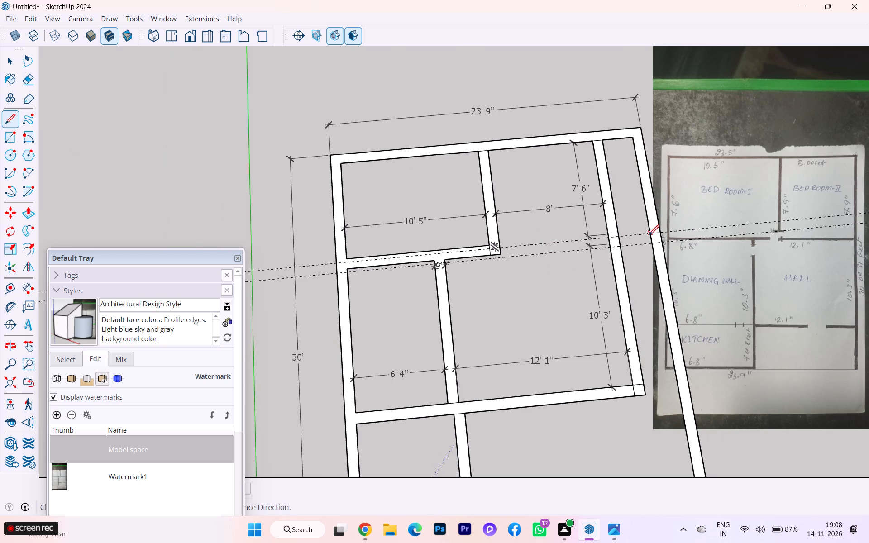
left_click(609, 237)
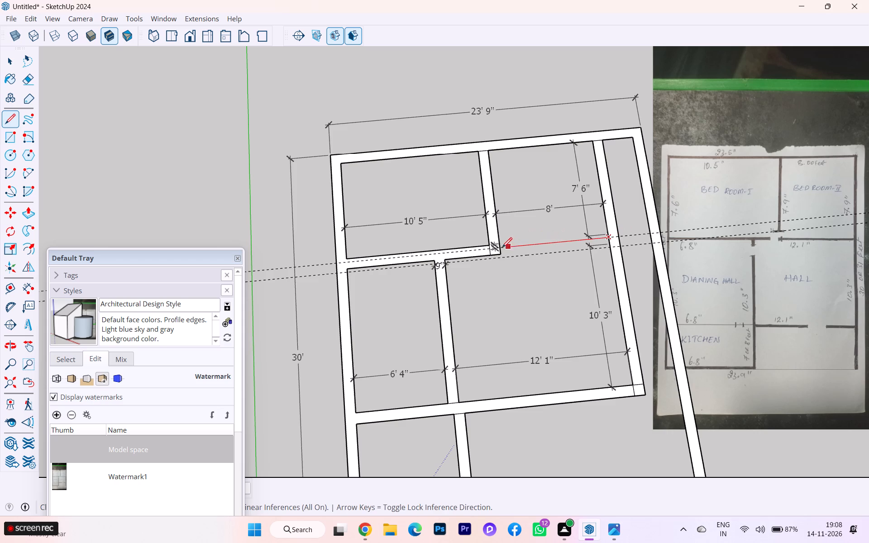
left_click(501, 248)
Draw the wall's lower edge along the lower guide from the side wall to the partition, and close it up to the partition's corner.
left_click(611, 249)
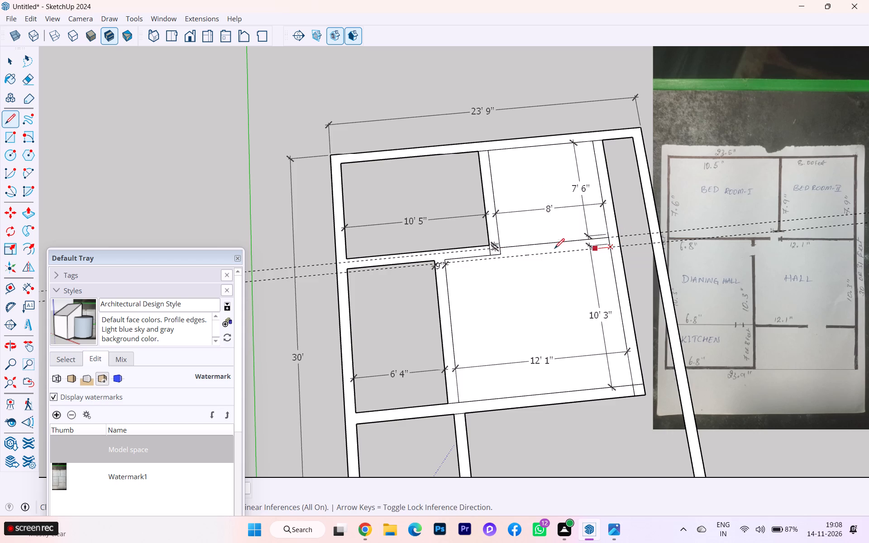
scroll(501, 258, "down", 1)
scroll(501, 258, "up", 2)
scroll(501, 259, "down", 2)
scroll(501, 259, "up", 3)
scroll(506, 267, "down", 1)
scroll(506, 267, "up", 6)
scroll(505, 265, "down", 1)
scroll(505, 264, "up", 4)
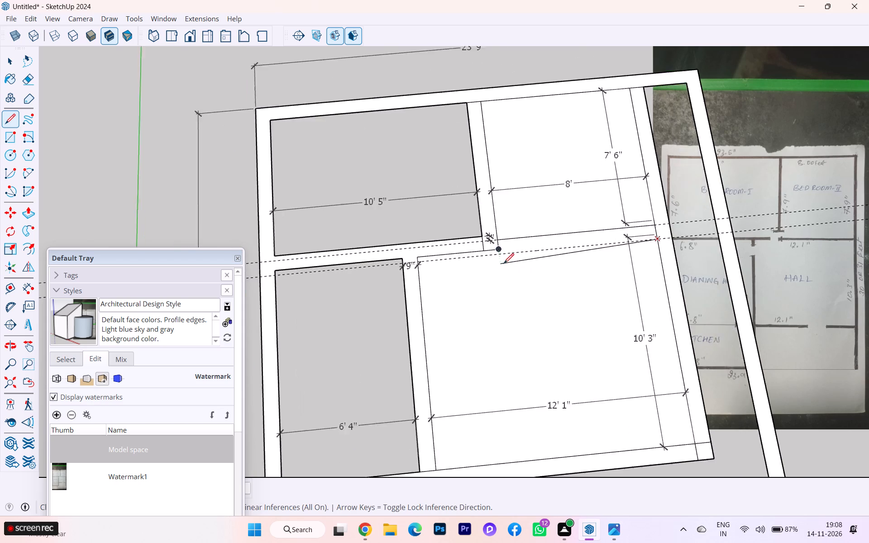
left_click(499, 255)
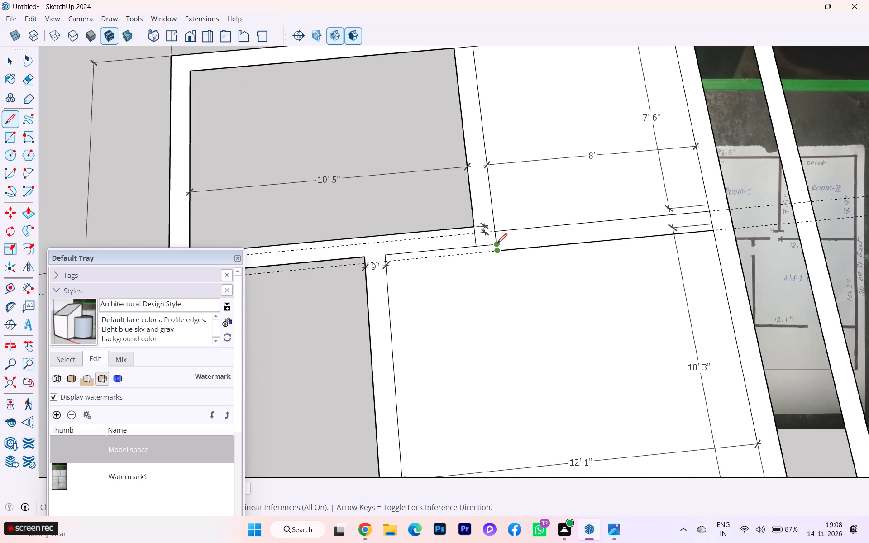
left_click(497, 243)
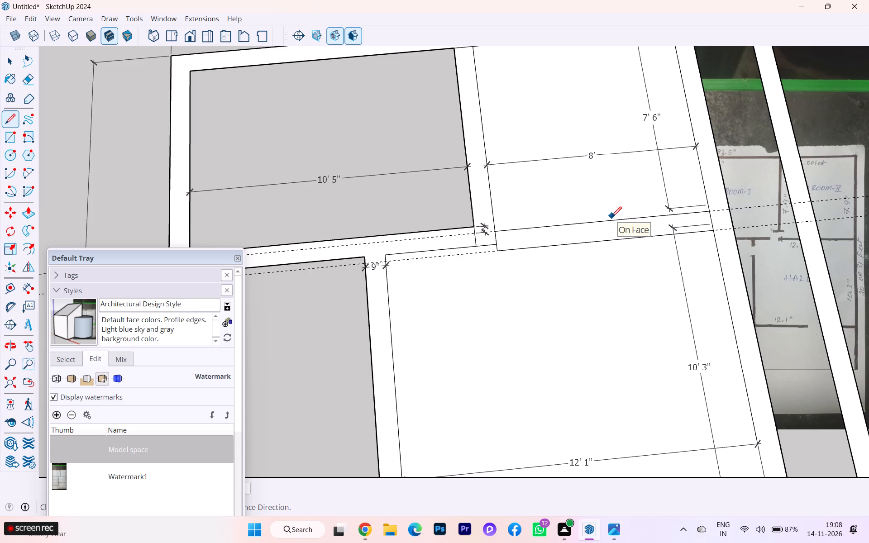
key("Escape")
Delete the filled floor faces inside Bedroom II and the hall, keeping the wall strip between them.
scroll(612, 168, "down", 2)
scroll(612, 168, "up", 1)
scroll(612, 168, "down", 3)
scroll(612, 168, "up", 2)
scroll(612, 168, "down", 2)
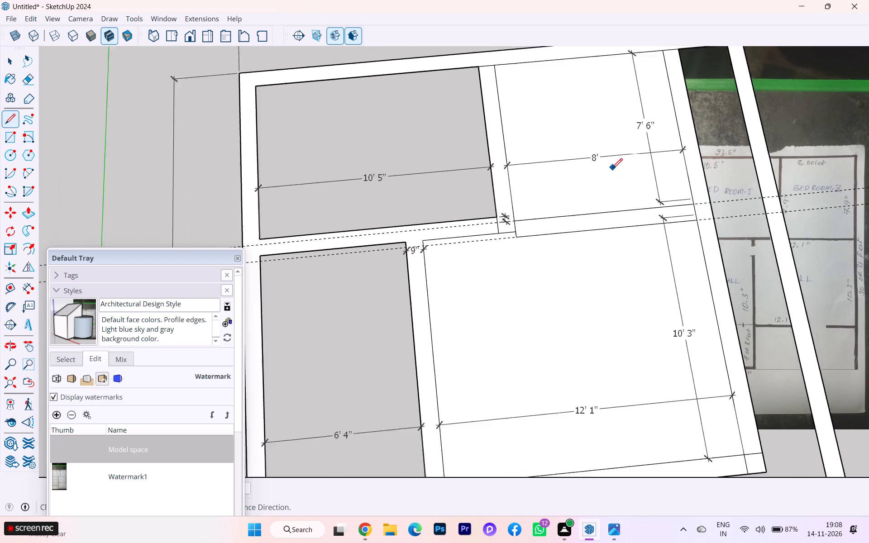
left_click(10, 64)
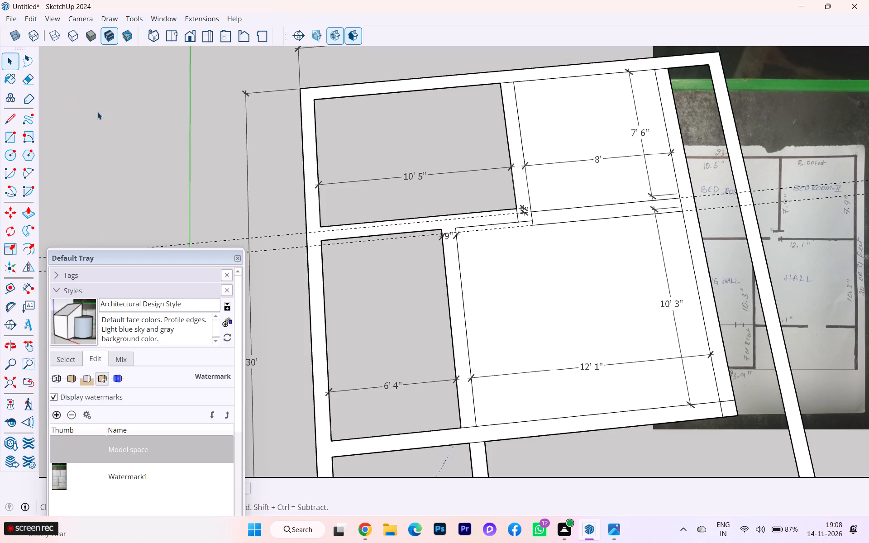
left_click(24, 81)
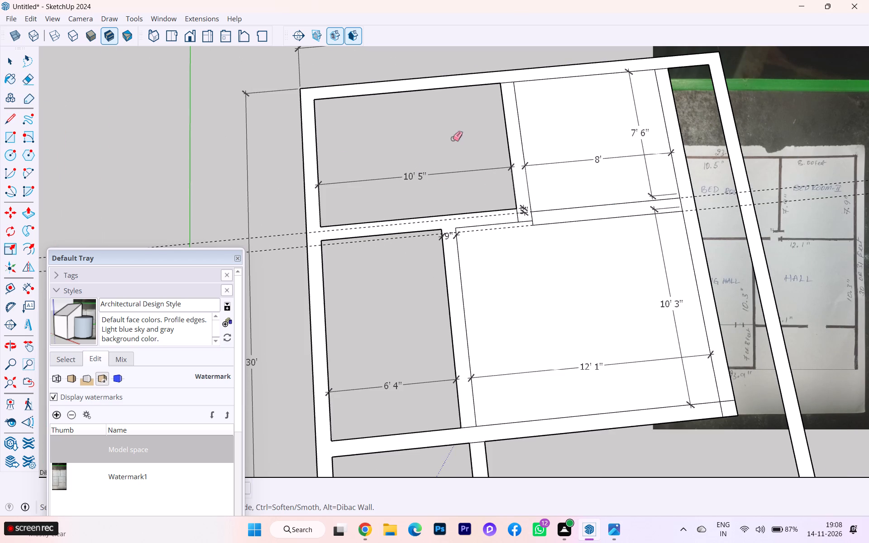
left_click(8, 65)
left_click(565, 169)
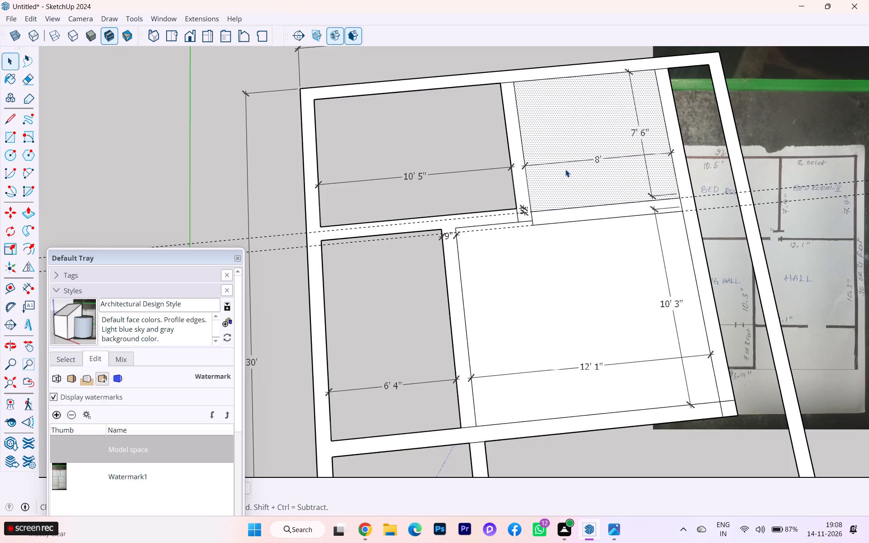
key("Delete")
left_click(590, 294)
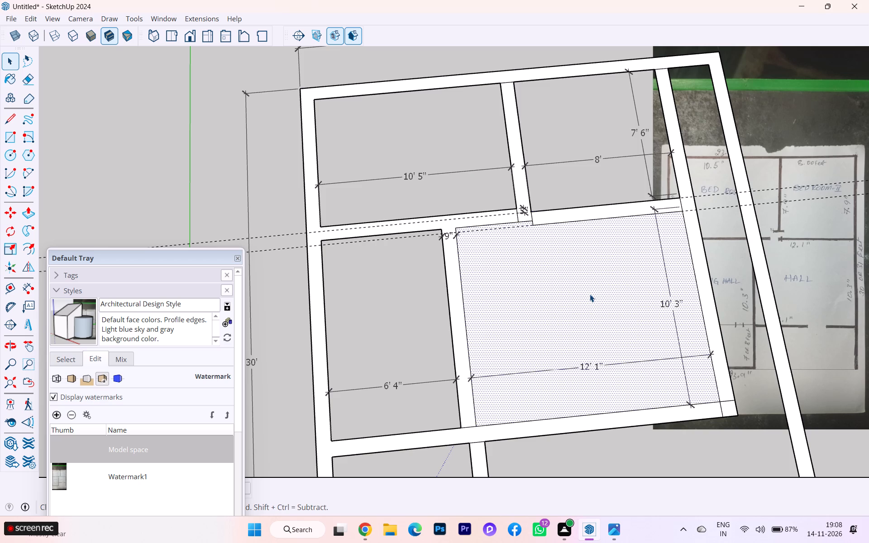
key("Delete")
Examine how the new Bedroom II wall meets the partition and Bedroom I's lower wall, comparing it with the overall plan.
scroll(562, 225, "up", 4)
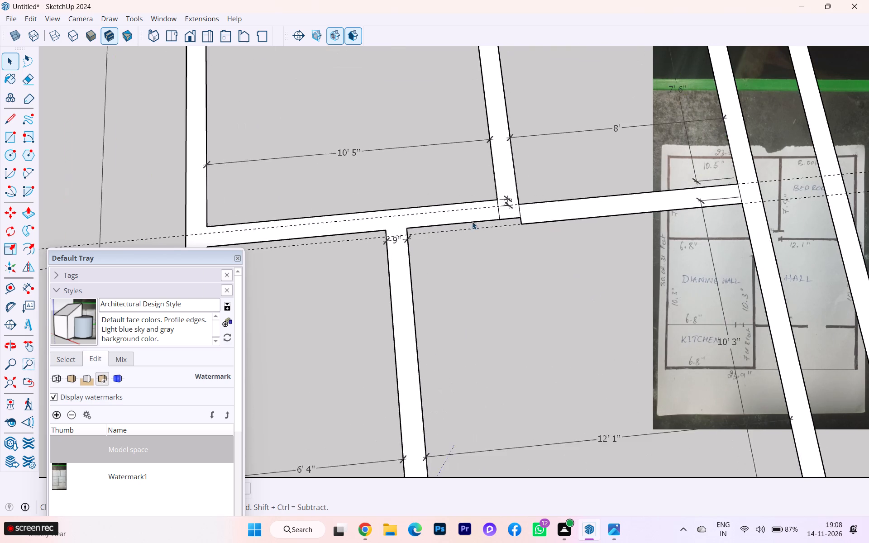
scroll(459, 215, "up", 2)
scroll(548, 198, "down", 5)
scroll(549, 199, "up", 1)
scroll(549, 199, "down", 1)
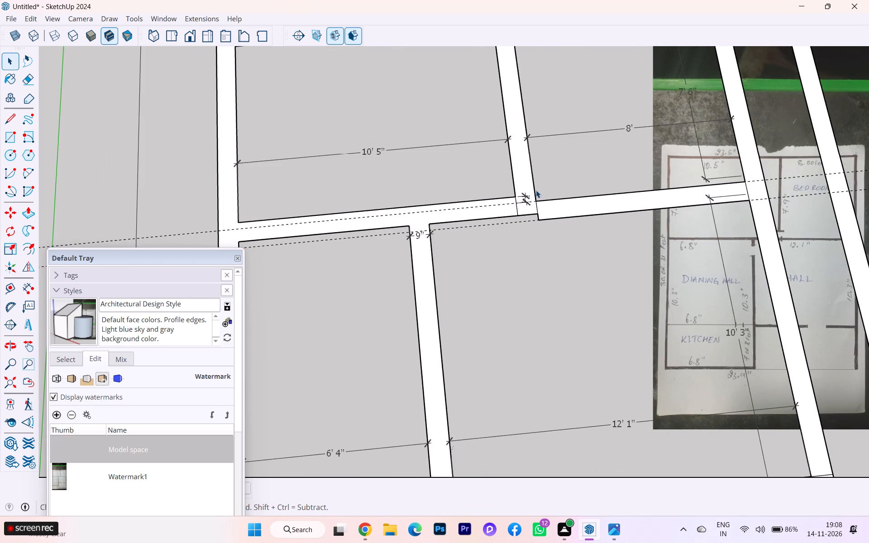
scroll(449, 171, "down", 2)
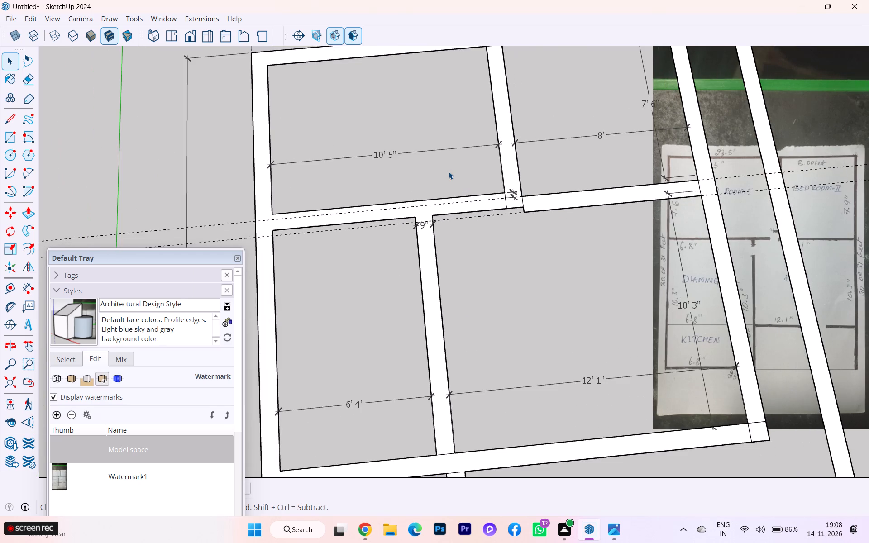
scroll(449, 171, "down", 3)
scroll(449, 171, "up", 3)
scroll(449, 171, "down", 6)
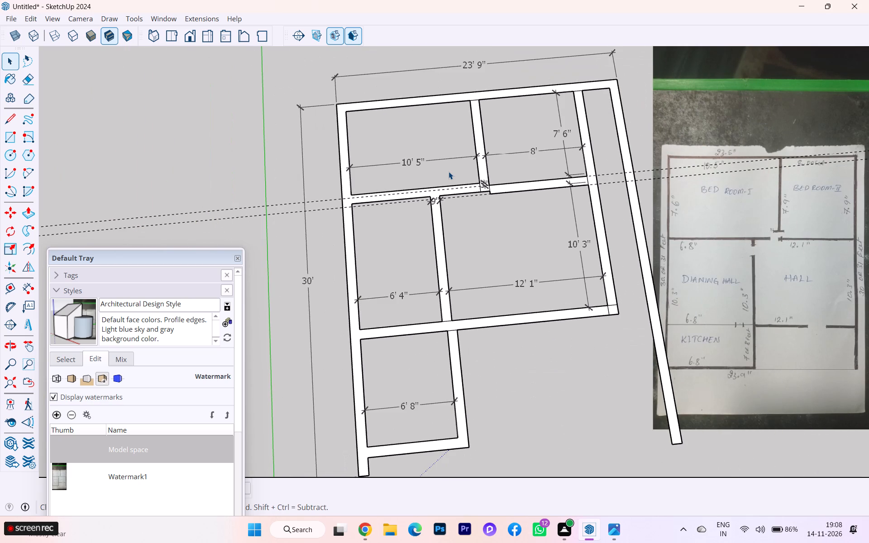
scroll(503, 195, "up", 4)
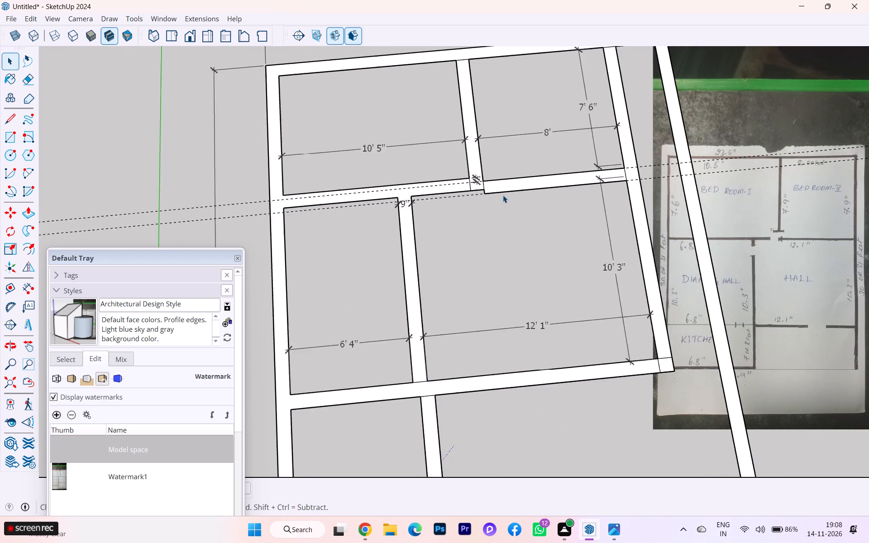
scroll(503, 195, "up", 11)
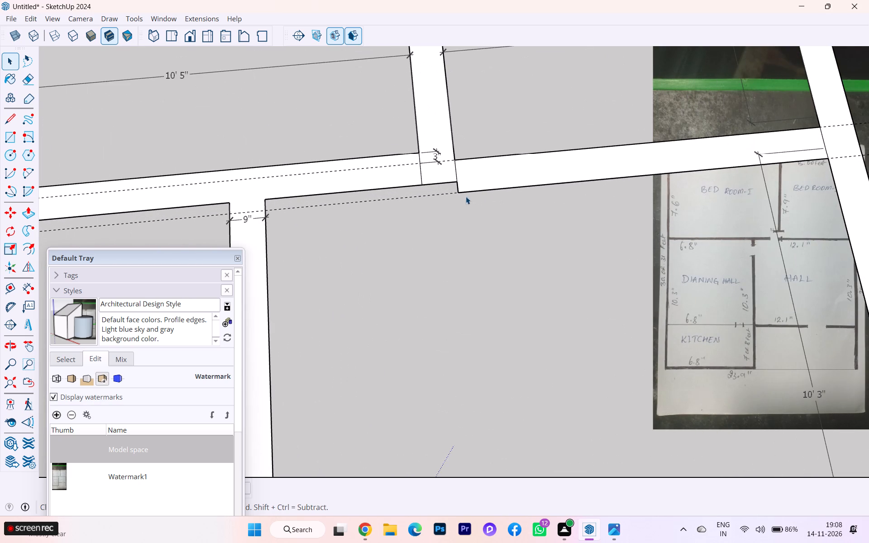
scroll(427, 197, "down", 3)
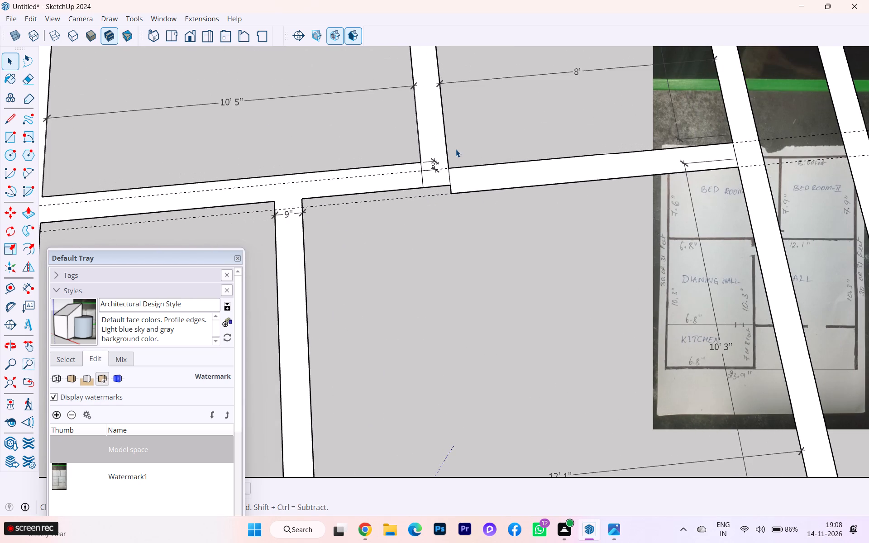
scroll(454, 151, "up", 4)
scroll(446, 157, "down", 5)
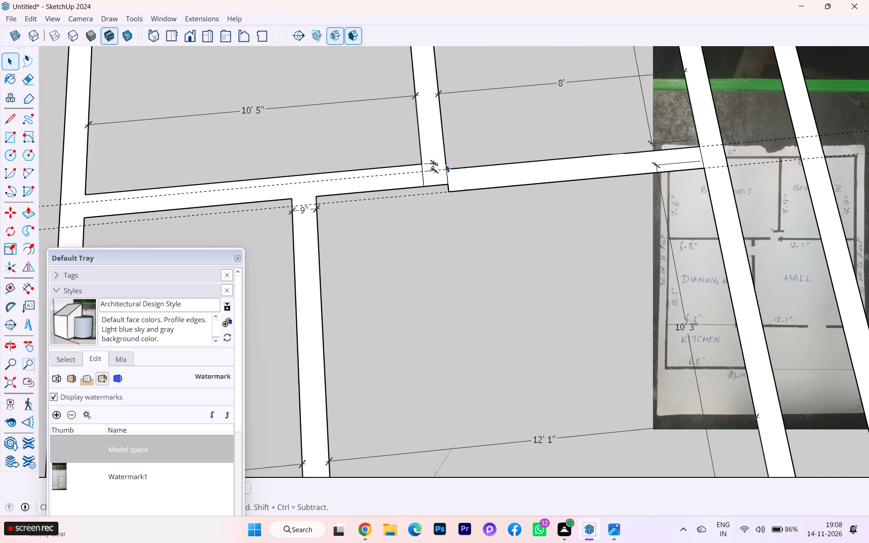
scroll(444, 167, "up", 2)
scroll(444, 167, "down", 6)
scroll(439, 172, "up", 6)
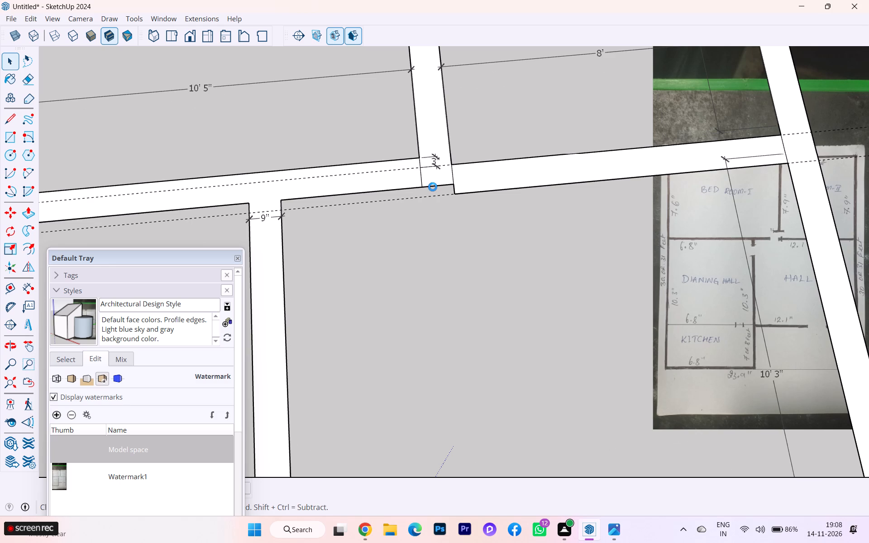
scroll(431, 184, "down", 3)
Examine the wall layout around Bedroom I, Bedroom II and the hall against the hand-drawn plan.
scroll(406, 180, "down", 8)
scroll(378, 175, "up", 1)
scroll(378, 175, "down", 11)
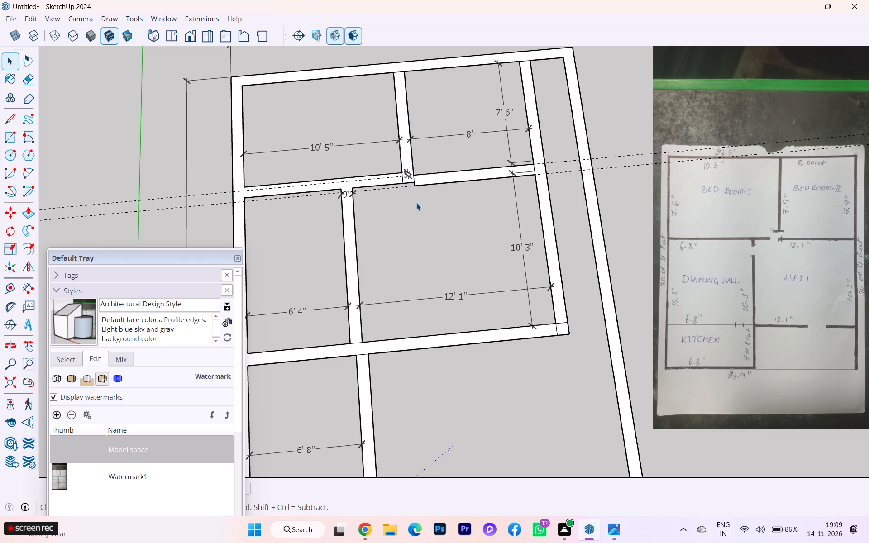
scroll(366, 168, "down", 3)
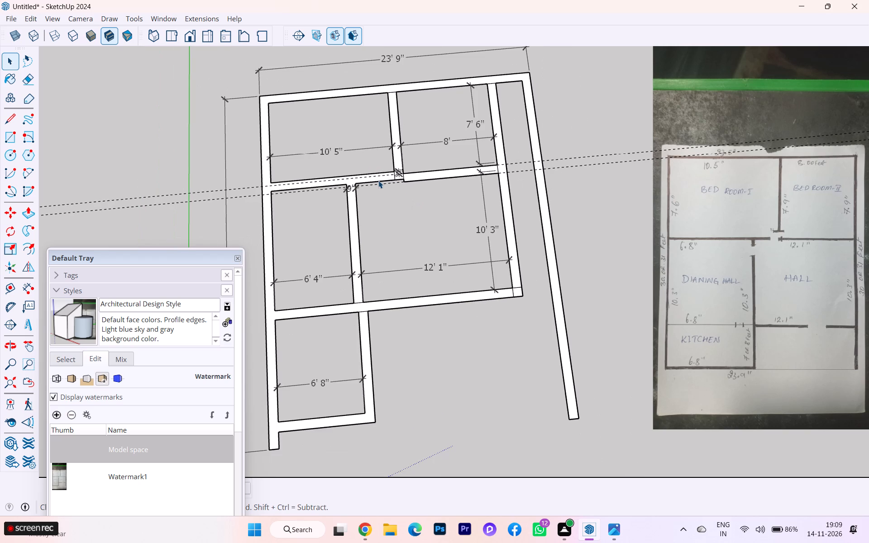
scroll(382, 186, "up", 3)
scroll(382, 186, "down", 3)
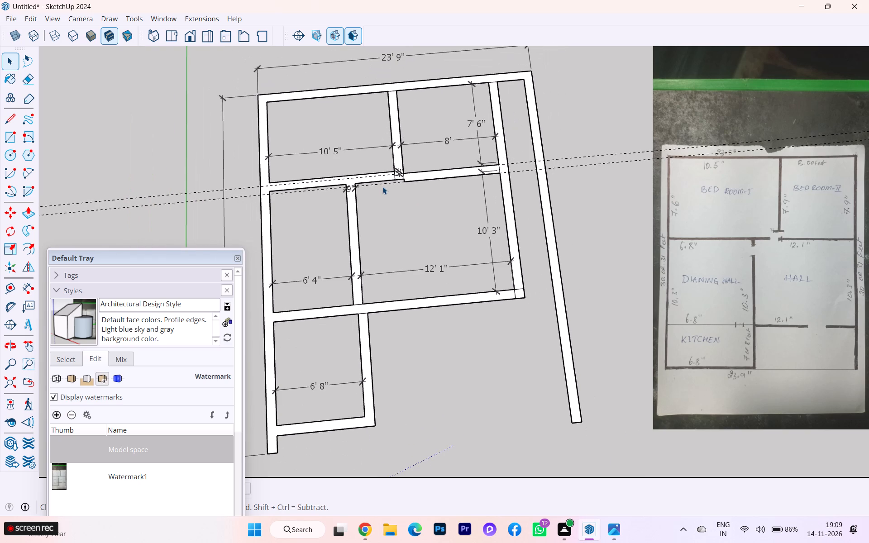
scroll(419, 191, "up", 1)
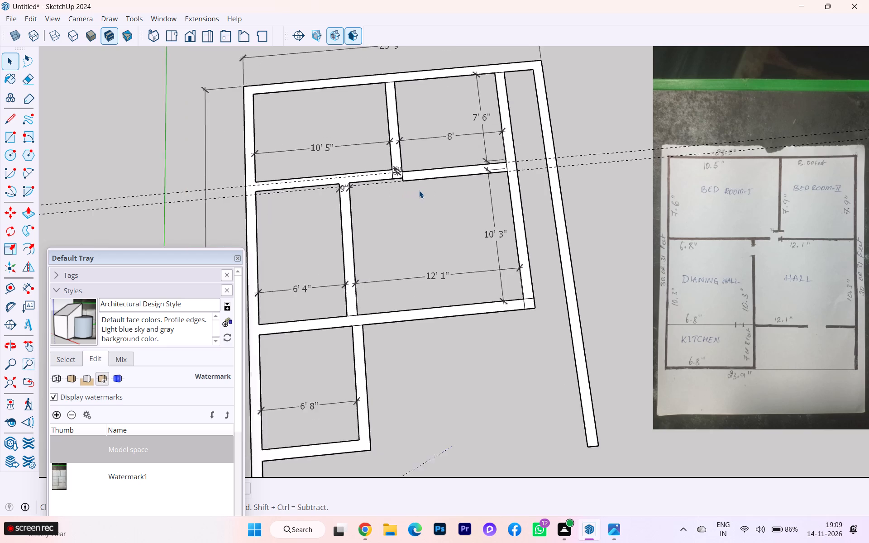
Delete the upper guide line running through the wall below Bedroom I and Bedroom II.
scroll(419, 191, "up", 3)
scroll(413, 177, "down", 1)
scroll(413, 177, "up", 2)
scroll(412, 176, "down", 1)
scroll(412, 176, "up", 1)
scroll(373, 169, "up", 3)
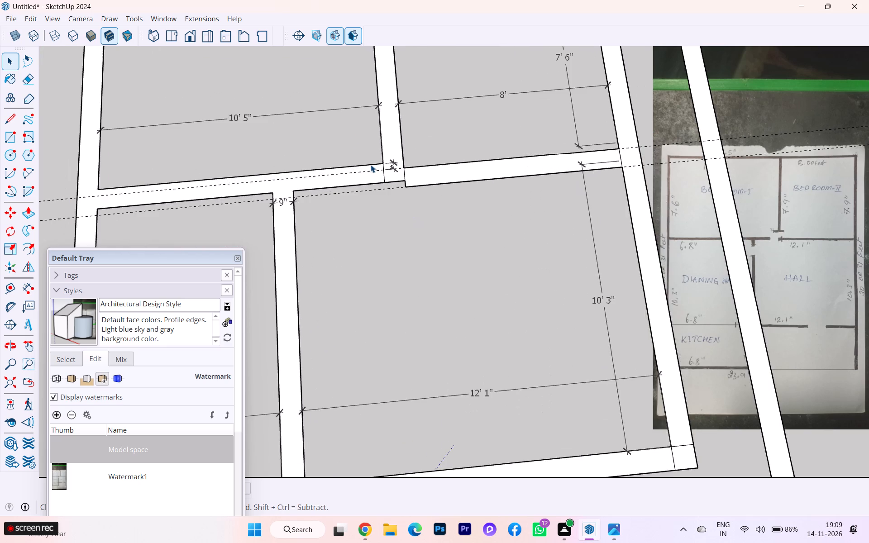
scroll(371, 165, "down", 1)
scroll(371, 165, "up", 5)
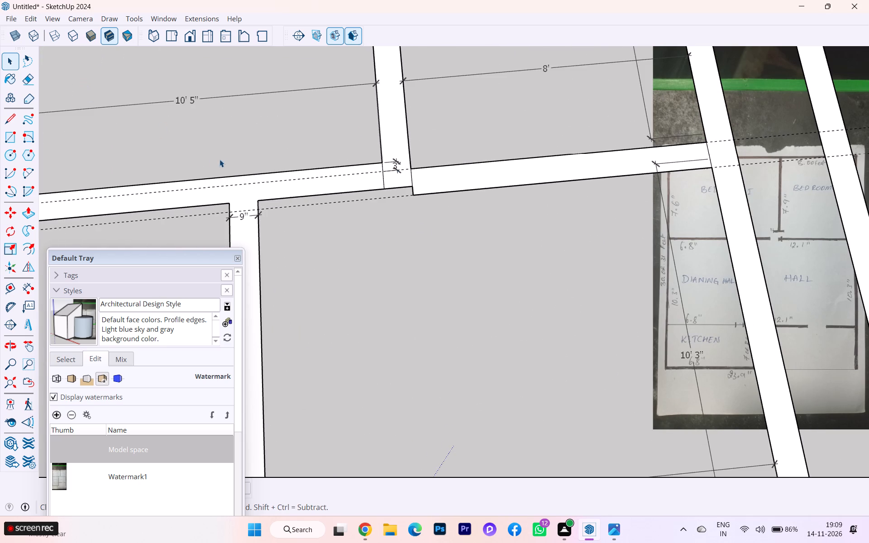
left_click(274, 181)
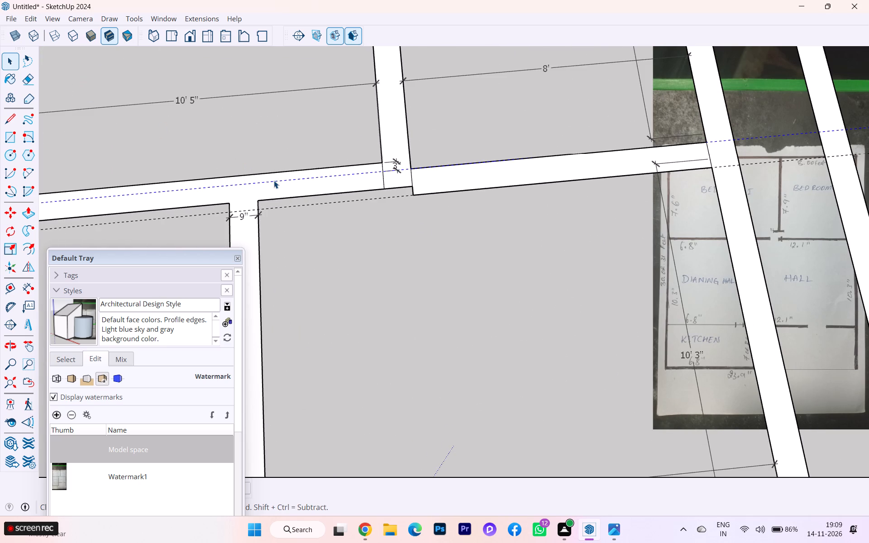
key("Delete")
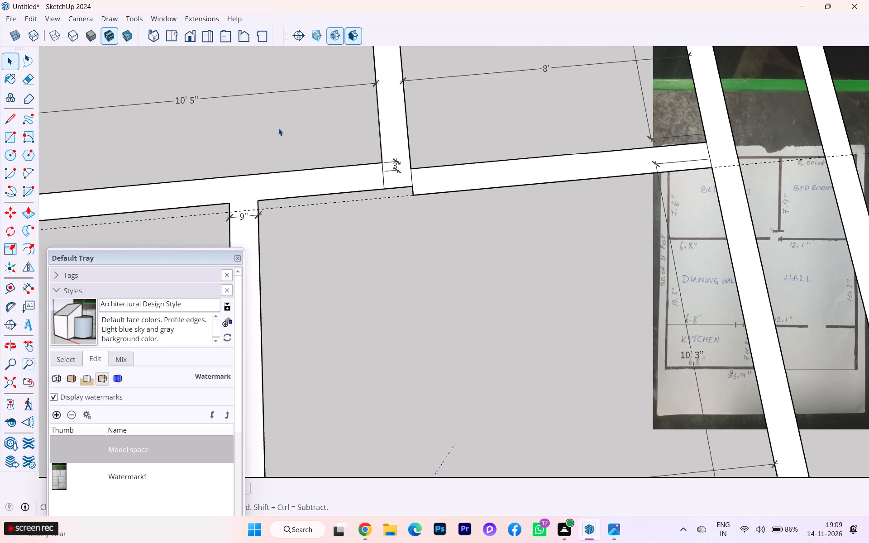
Erase the 3" dimension and the leftover cross edges where the bedroom partition meets the lower walls.
left_click(29, 75)
scroll(341, 160, "up", 1)
left_click(386, 173)
scroll(396, 171, "down", 2)
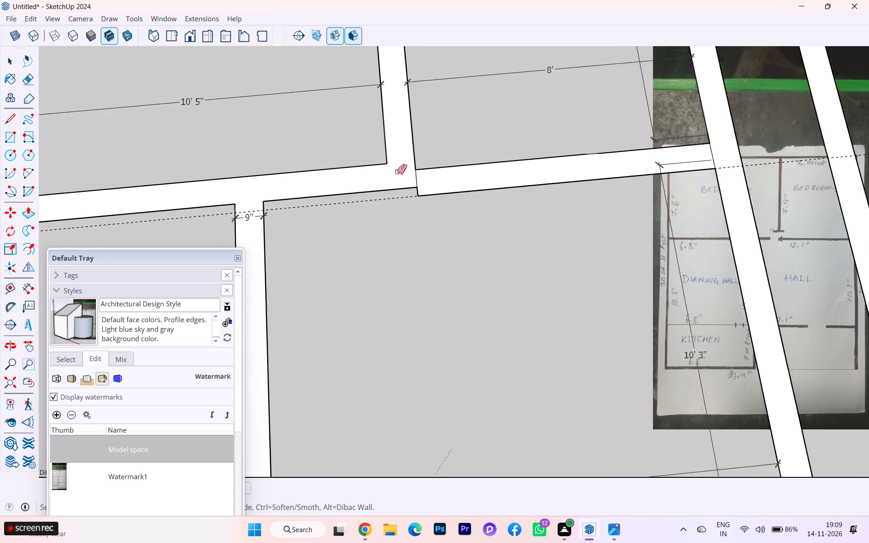
scroll(397, 171, "down", 2)
scroll(397, 174, "up", 4)
left_click(413, 174)
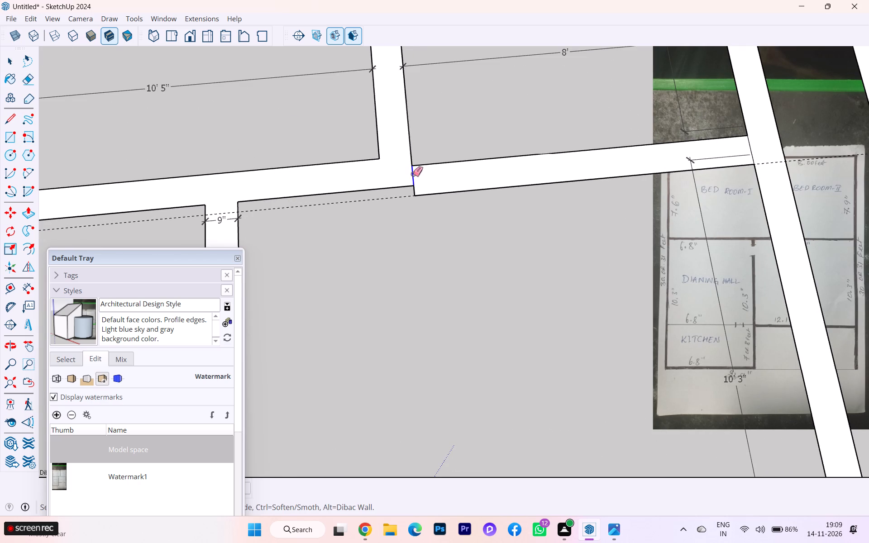
Examine the small step in the wall below the bedroom partition, comparing the layout with the hand-drawn plan.
scroll(422, 182, "down", 3)
scroll(428, 188, "up", 1)
scroll(430, 190, "down", 6)
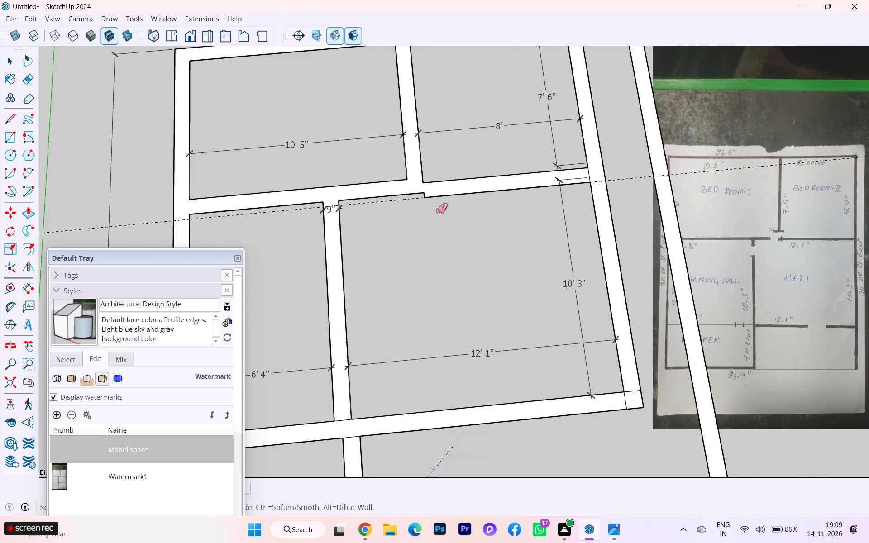
scroll(438, 210, "down", 1)
scroll(438, 210, "up", 5)
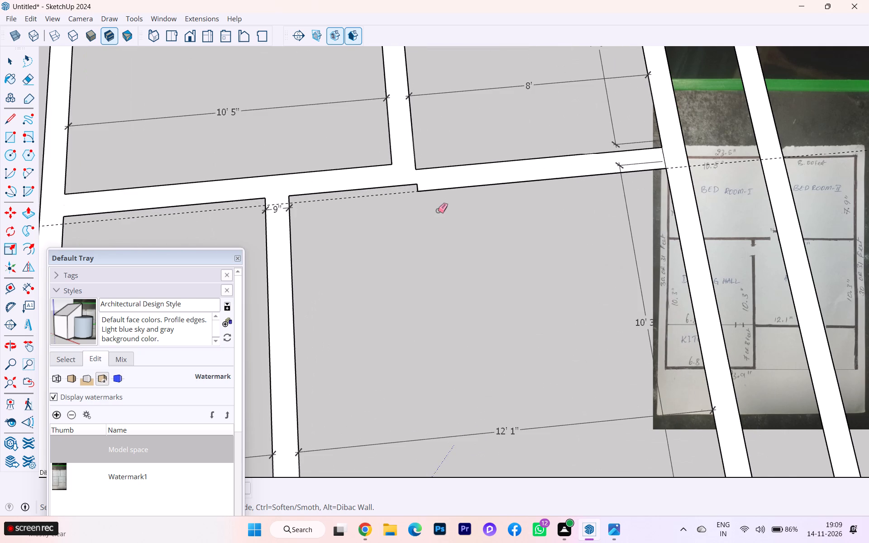
scroll(438, 210, "down", 1)
scroll(438, 210, "up", 1)
scroll(438, 210, "down", 2)
scroll(435, 217, "up", 1)
scroll(435, 217, "down", 3)
scroll(354, 212, "down", 3)
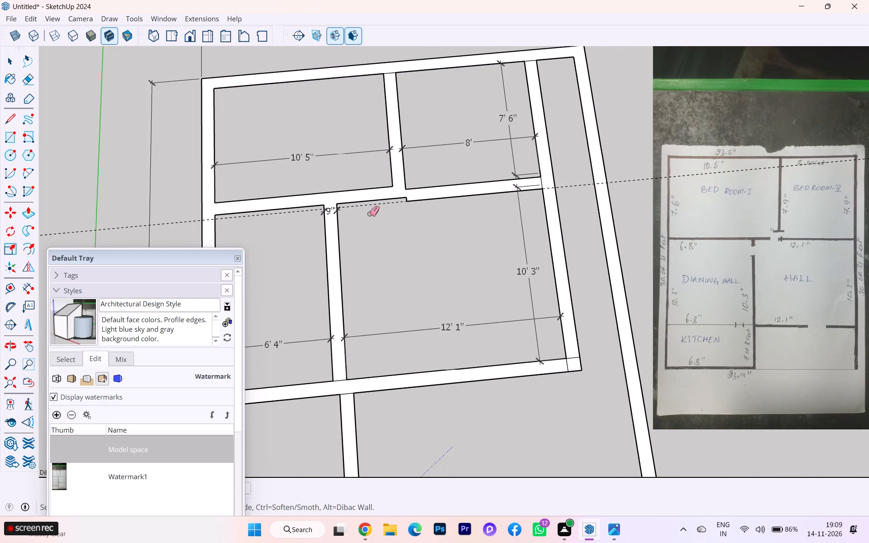
scroll(381, 214, "up", 3)
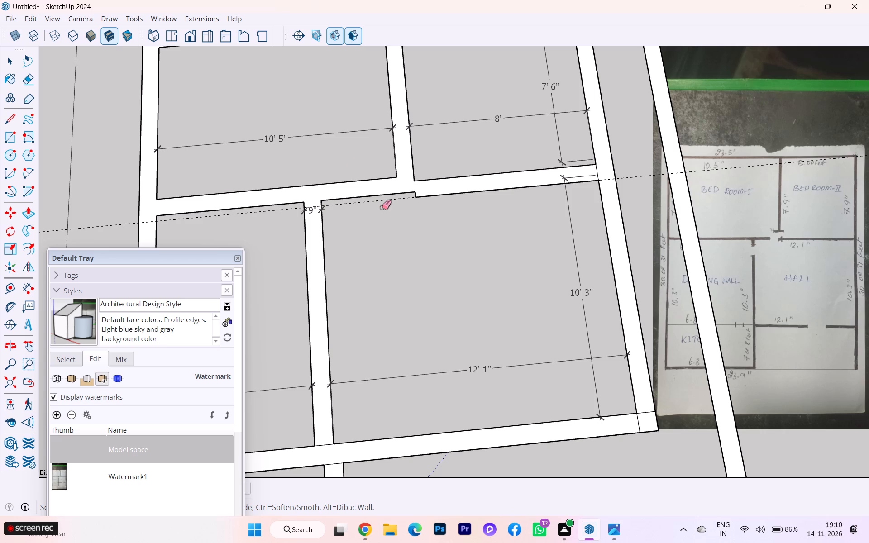
Draw a line from Bedroom I's inner corner at the partition down to the lower guide, and along it to the stepped wall's corner.
left_click(13, 115)
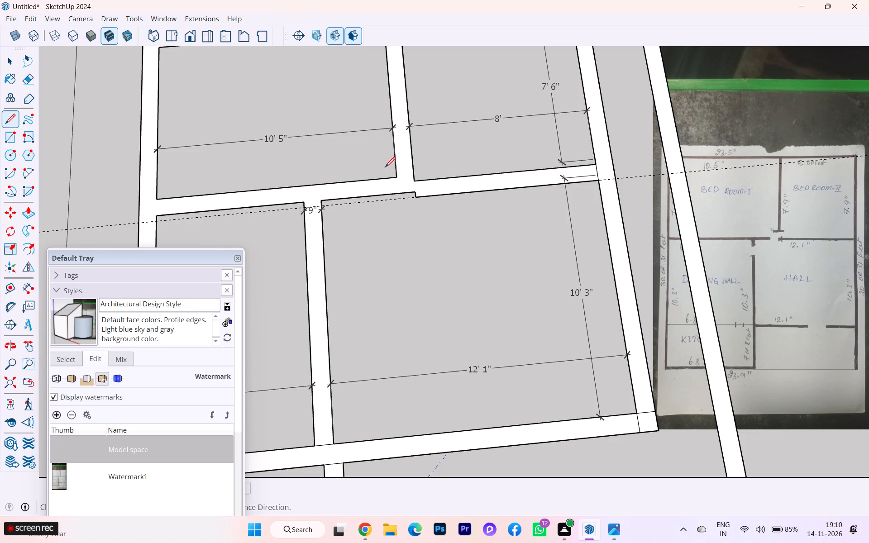
left_click(395, 175)
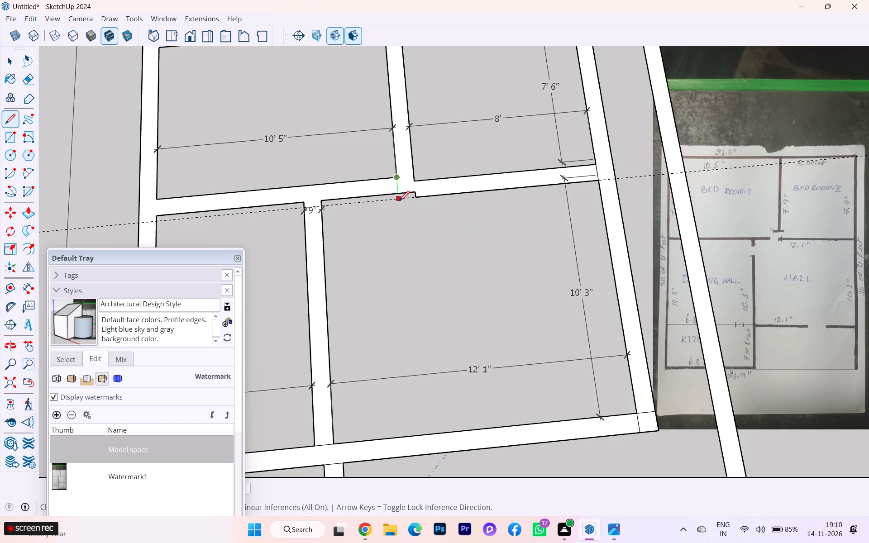
left_click(399, 201)
left_click(414, 199)
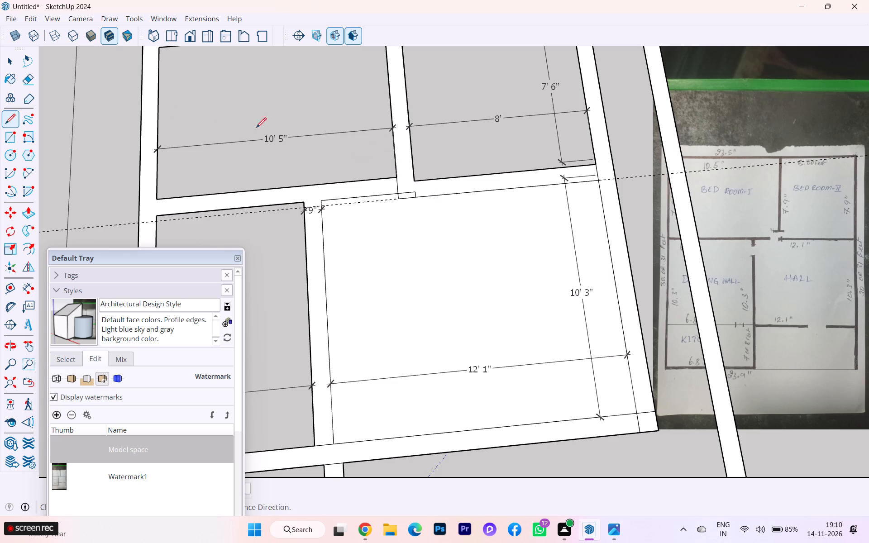
Delete the filled floor face inside the hall.
left_click(10, 61)
left_click(341, 247)
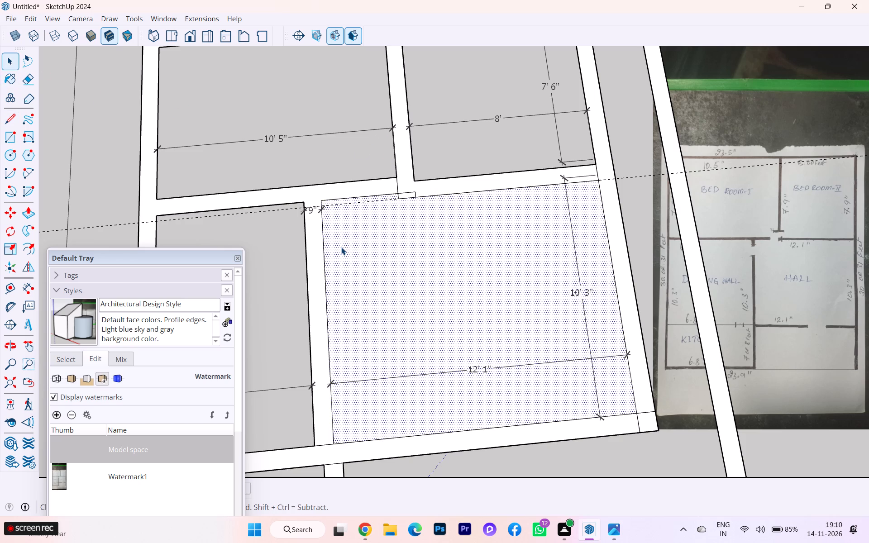
key("Delete")
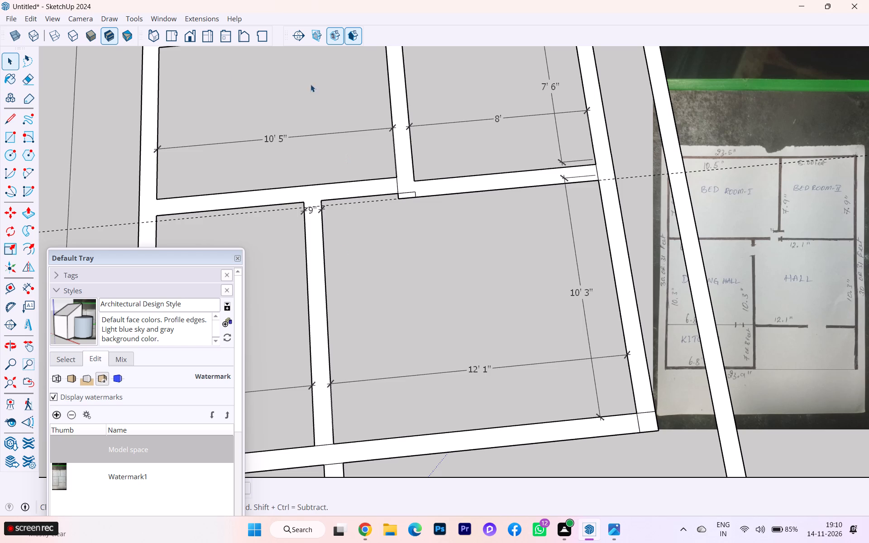
Erase the short leftover step edges inside the wall junction below the bedroom partition.
left_click(28, 77)
scroll(367, 168, "up", 2)
scroll(394, 188, "down", 1)
scroll(395, 188, "up", 2)
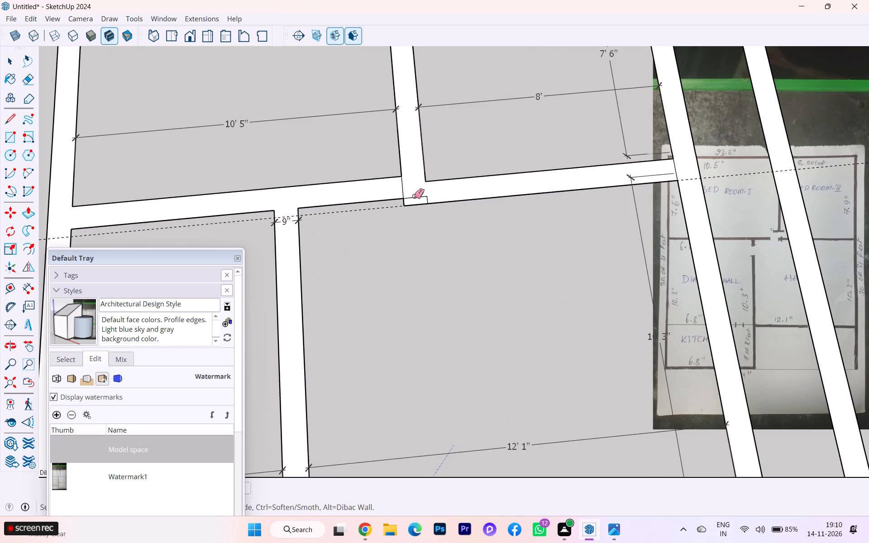
left_click(413, 198)
left_click(425, 197)
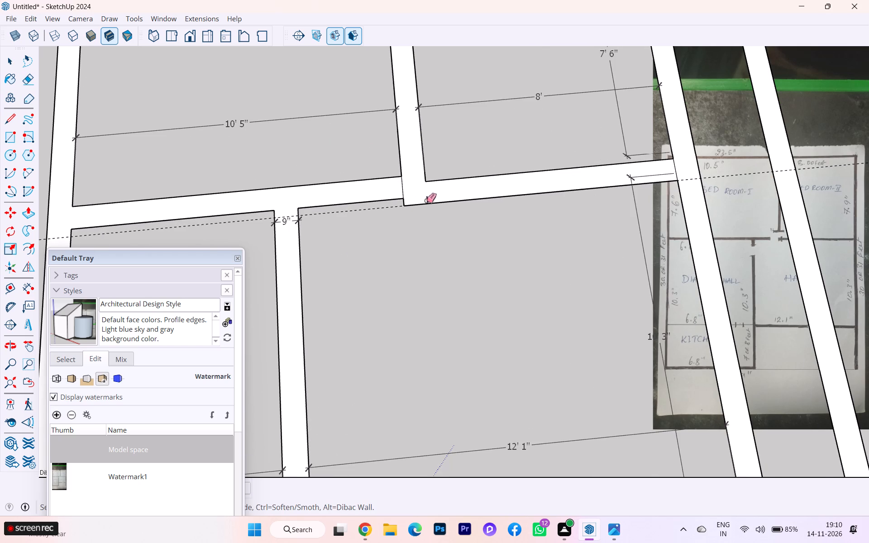
left_click(426, 200)
Examine the cleaned-up wall junction and the overall floor layout against the hand-drawn plan.
scroll(430, 199, "down", 5)
scroll(419, 199, "up", 1)
scroll(600, 181, "down", 3)
scroll(447, 190, "down", 2)
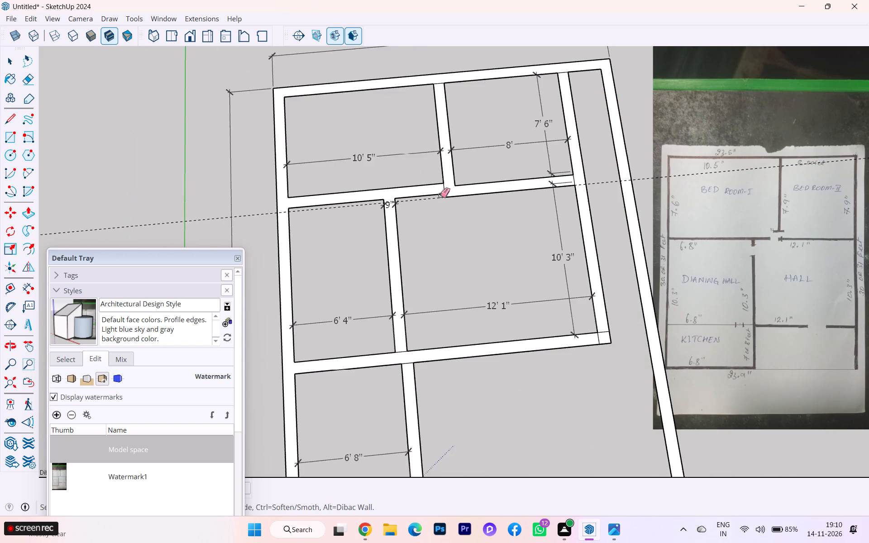
scroll(440, 195, "down", 5)
scroll(432, 211, "up", 1)
scroll(432, 211, "down", 1)
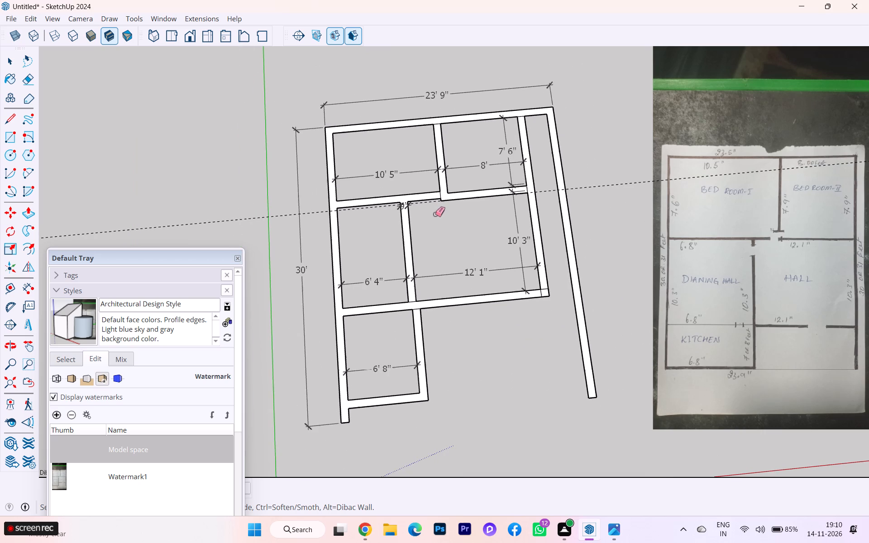
scroll(446, 198, "up", 1)
scroll(446, 198, "down", 1)
scroll(446, 198, "up", 7)
scroll(446, 198, "down", 1)
scroll(446, 198, "up", 1)
scroll(446, 198, "down", 1)
scroll(446, 198, "up", 2)
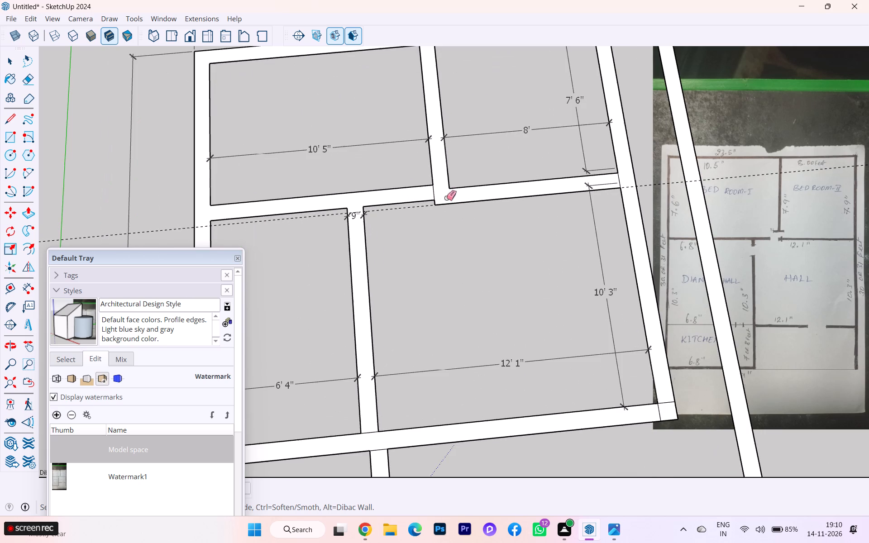
scroll(426, 207, "down", 7)
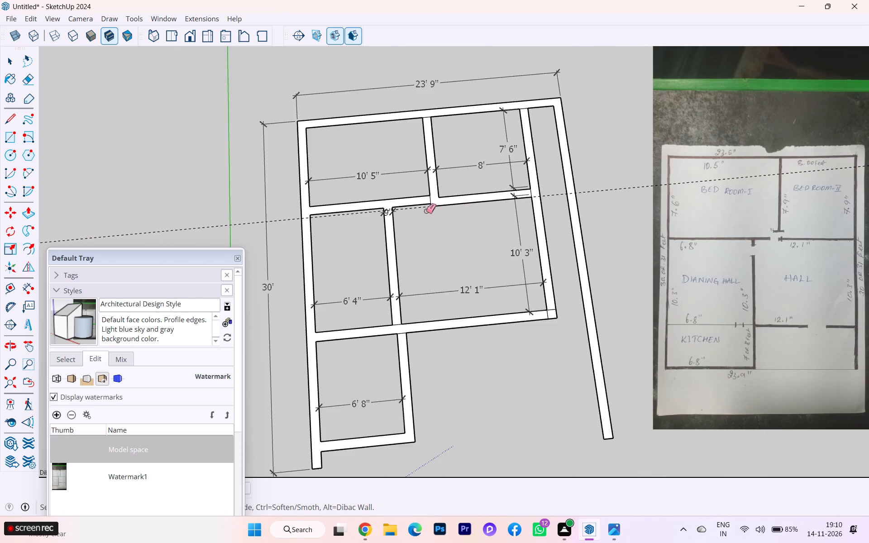
scroll(426, 211, "down", 1)
scroll(426, 211, "up", 3)
scroll(426, 211, "down", 4)
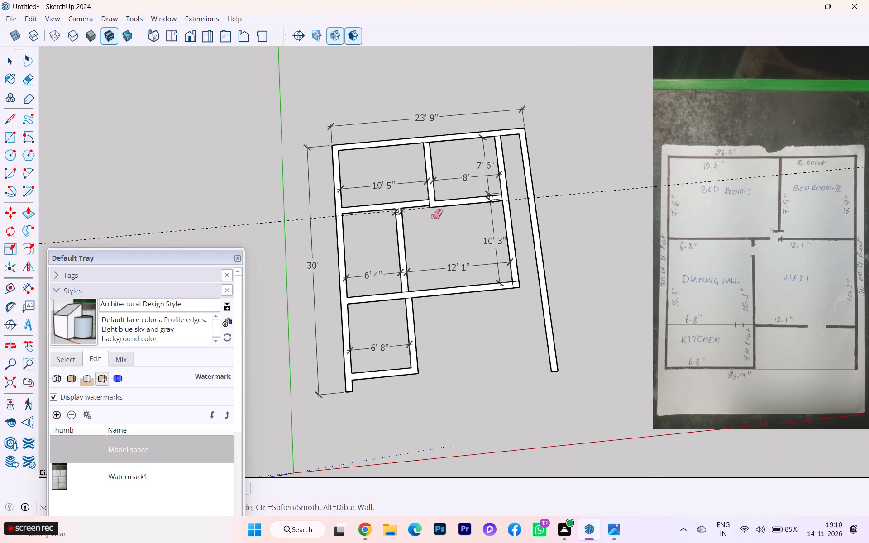
scroll(452, 231, "up", 2)
scroll(452, 231, "down", 2)
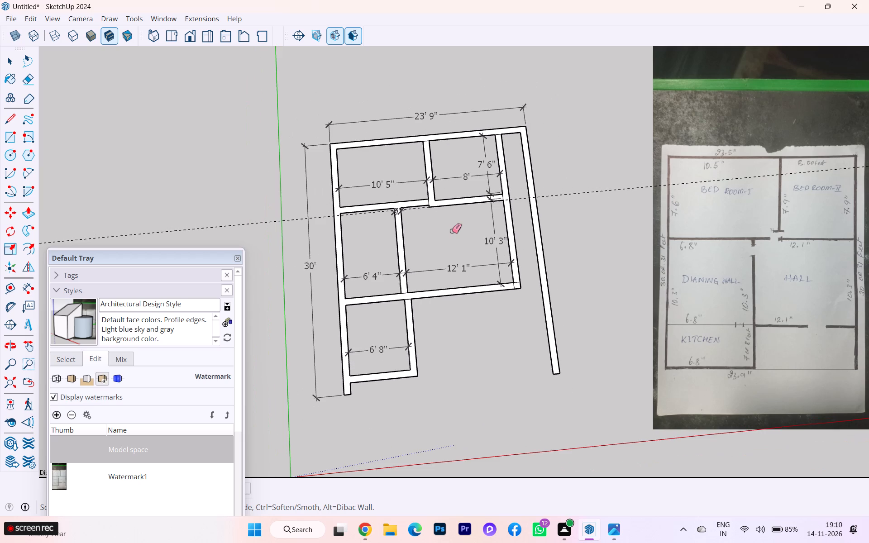
scroll(450, 229, "down", 3)
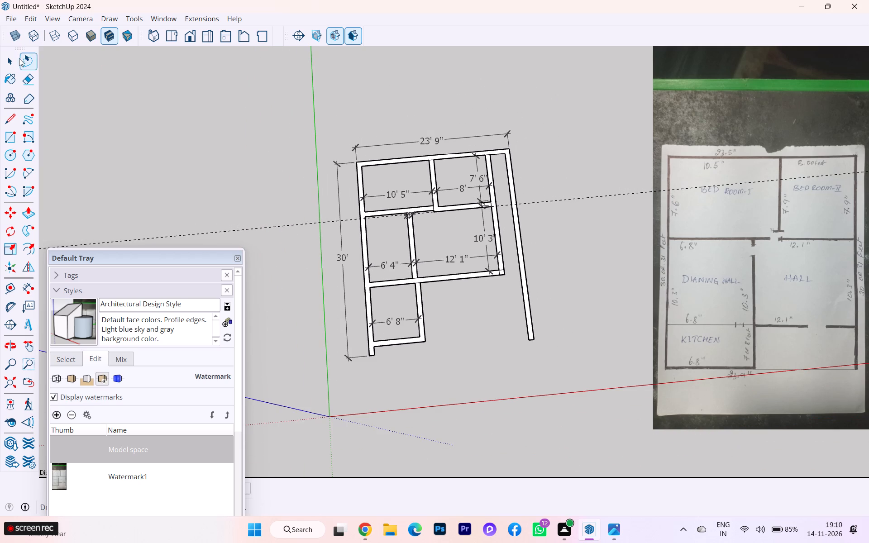
Erase the 7' 6" depth dimension in Bedroom II and the 10' 3" depth dimension in the hall.
scroll(541, 227, "up", 5)
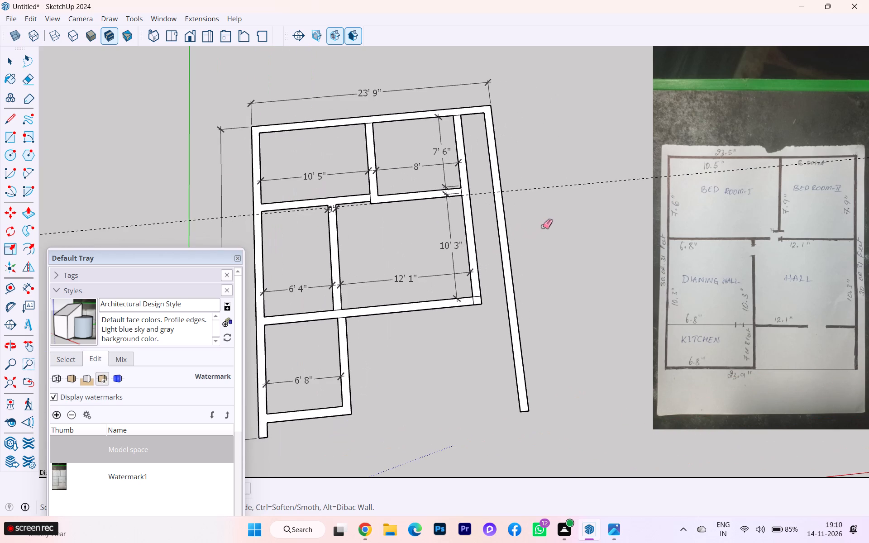
scroll(543, 226, "up", 3)
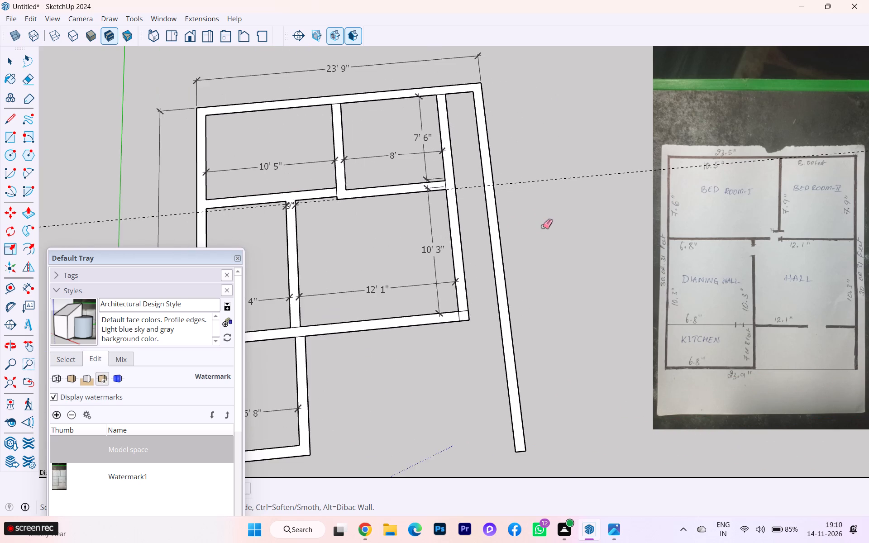
scroll(394, 156, "up", 5)
scroll(413, 162, "down", 1)
scroll(413, 162, "up", 2)
scroll(413, 162, "down", 2)
scroll(413, 162, "up", 5)
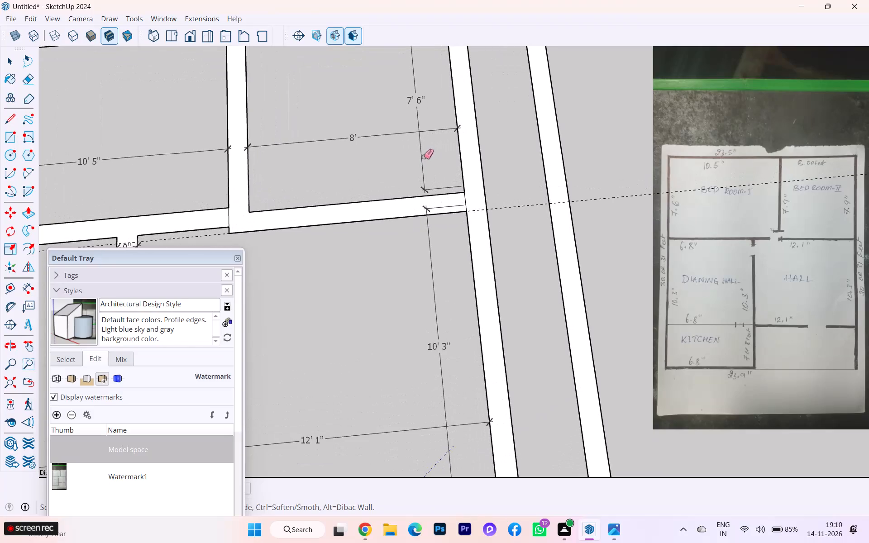
left_click(424, 158)
left_click(422, 161)
scroll(437, 174, "down", 1)
scroll(437, 174, "up", 3)
scroll(439, 175, "down", 2)
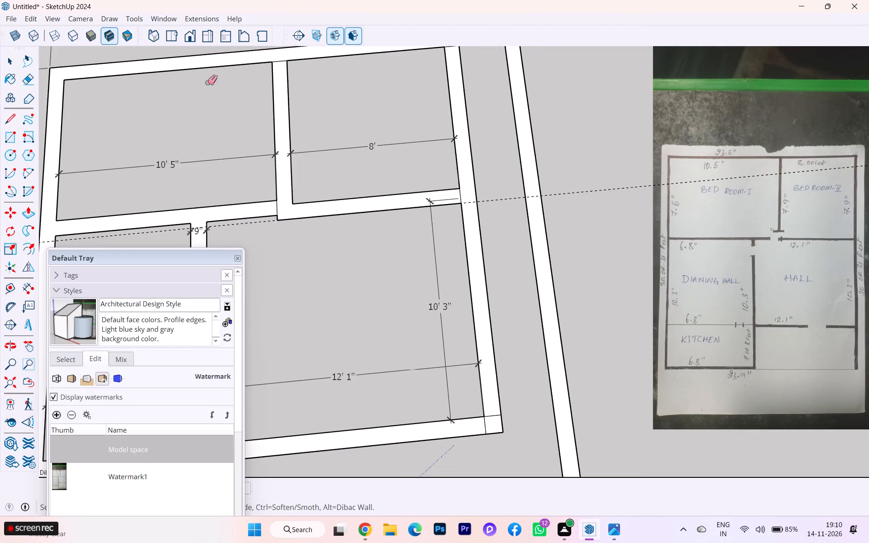
scroll(408, 193, "up", 12)
left_click(436, 227)
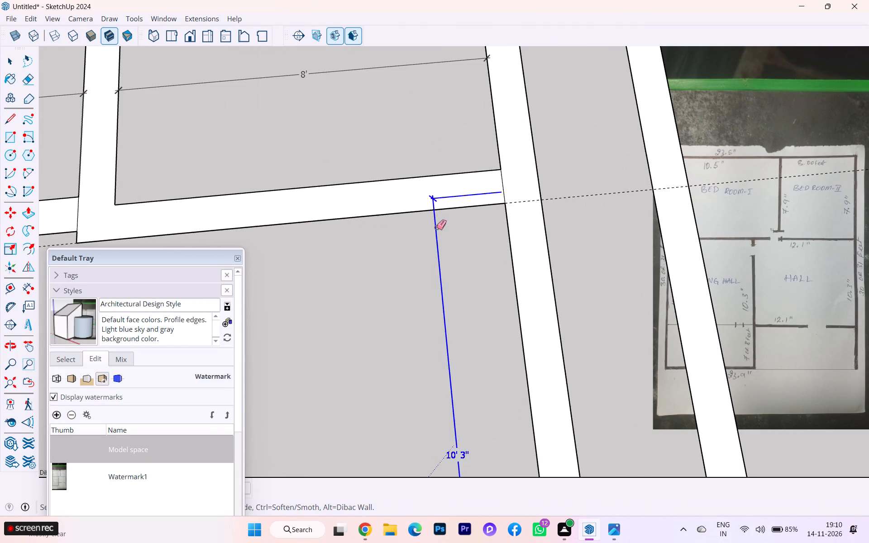
Examine the walls around Bedroom II and the hall against the hand-drawn plan.
scroll(383, 161, "down", 3)
scroll(383, 161, "up", 2)
scroll(383, 161, "down", 7)
scroll(441, 163, "up", 1)
scroll(442, 163, "down", 9)
scroll(535, 180, "down", 2)
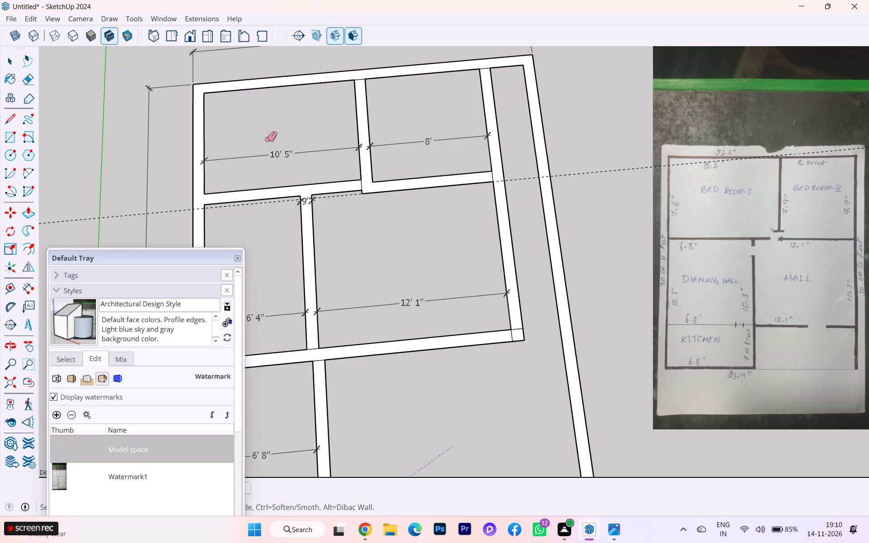
scroll(412, 194, "up", 2)
scroll(414, 194, "down", 2)
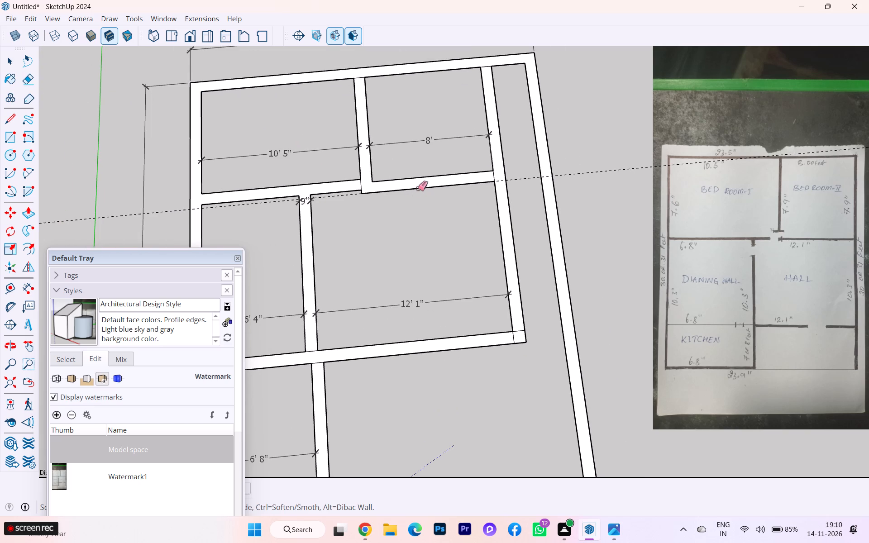
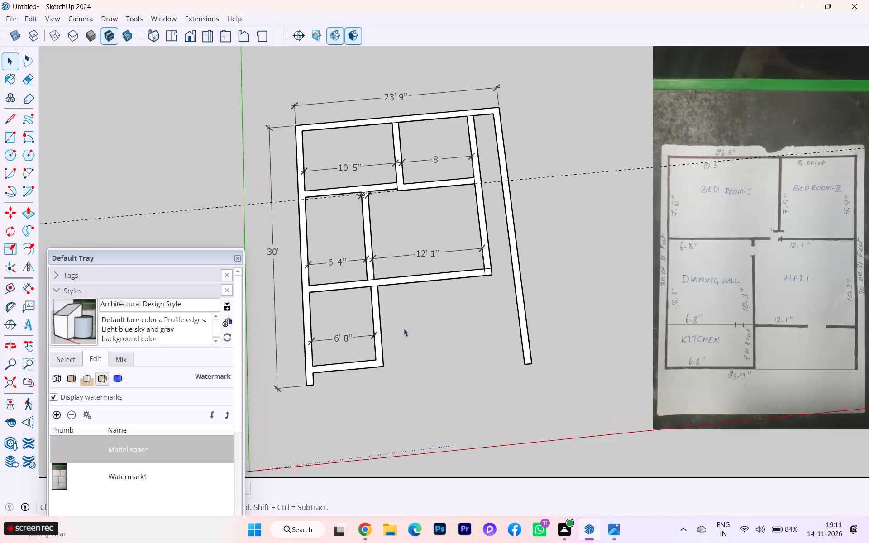
Move the hall-side edge of the wall below Bedroom II 3" toward the bedroom, in line with the adjoining wall's edge.
scroll(388, 334, "down", 1)
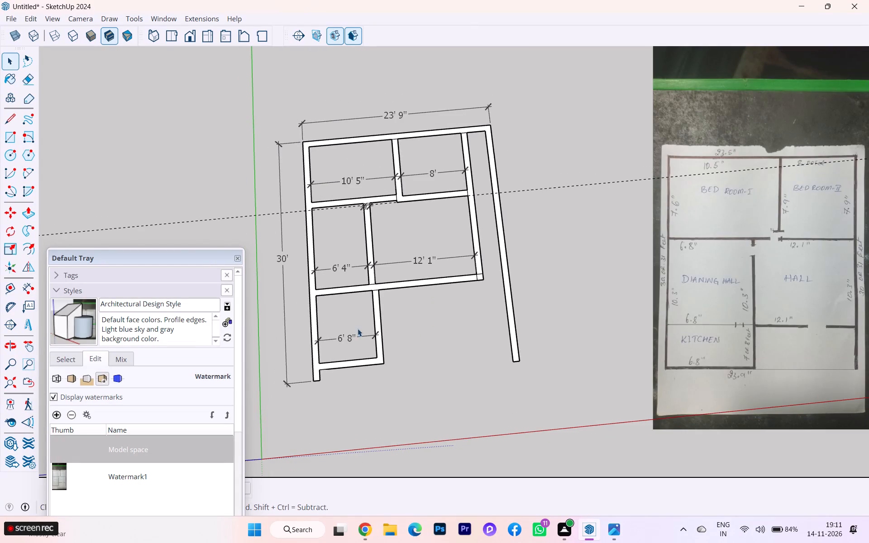
scroll(365, 337, "down", 1)
scroll(472, 299, "up", 2)
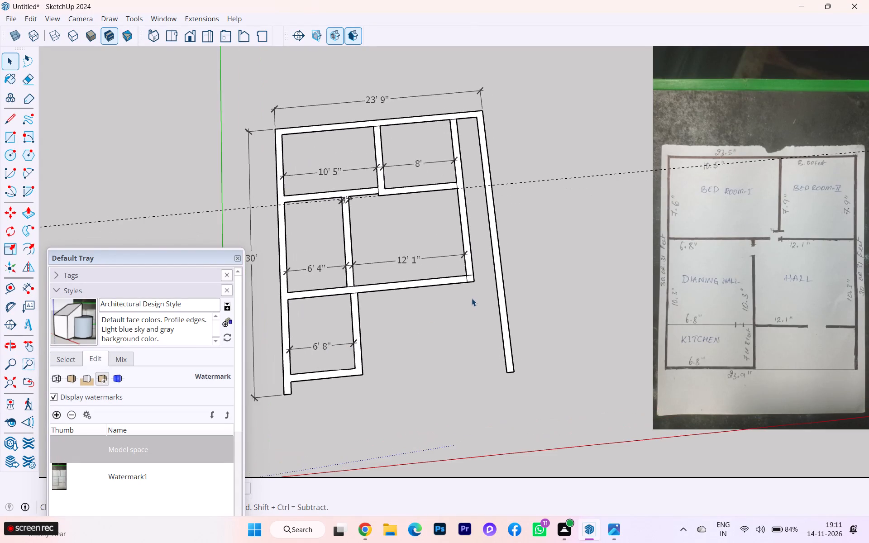
scroll(422, 197, "up", 3)
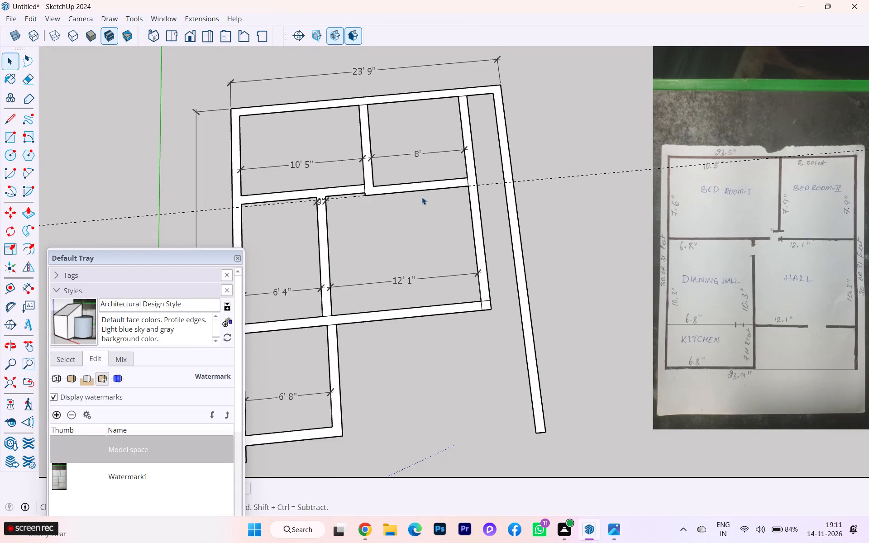
scroll(415, 177, "up", 10)
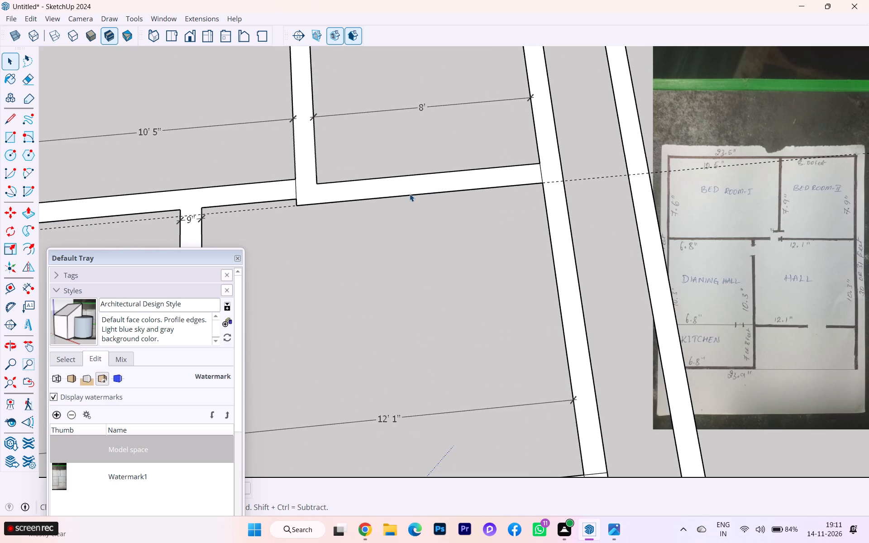
left_click(407, 195)
scroll(407, 196, "up", 3)
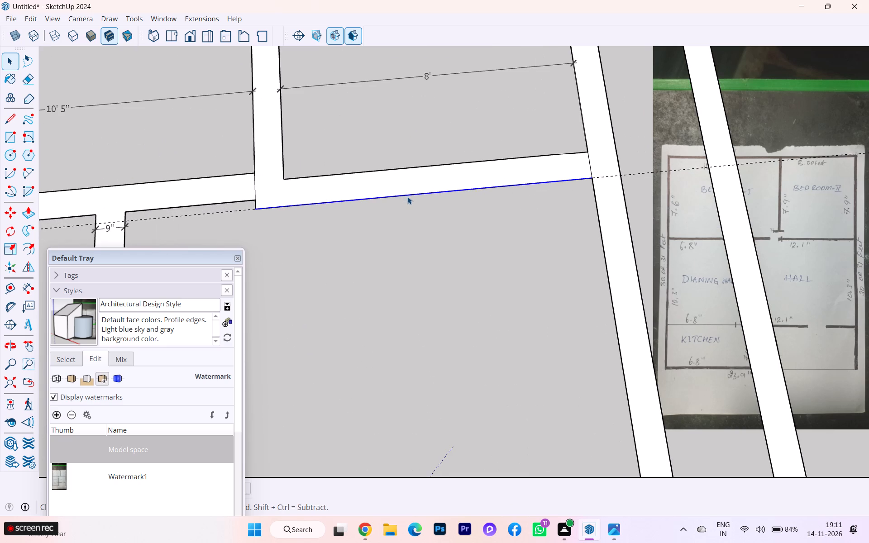
key("m")
key("Return")
scroll(402, 201, "up", 1)
scroll(402, 201, "down", 1)
scroll(403, 201, "up", 1)
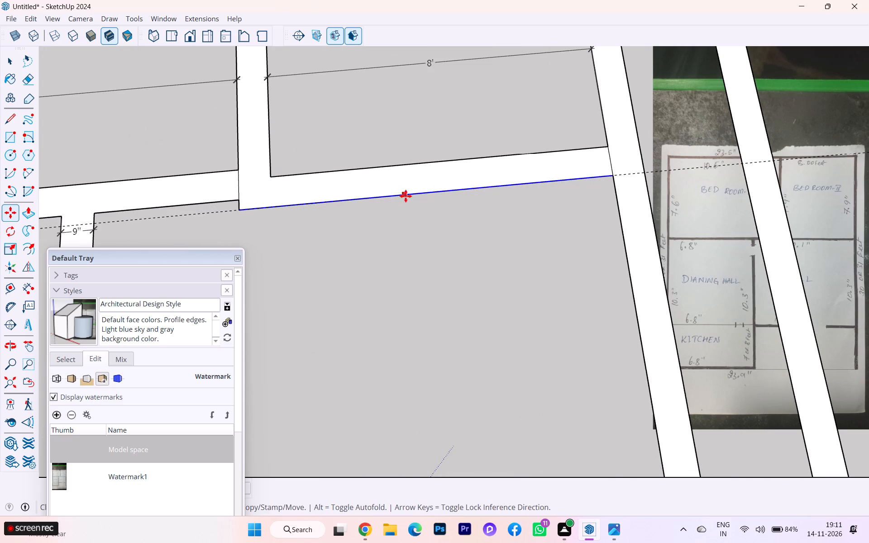
left_click(406, 196)
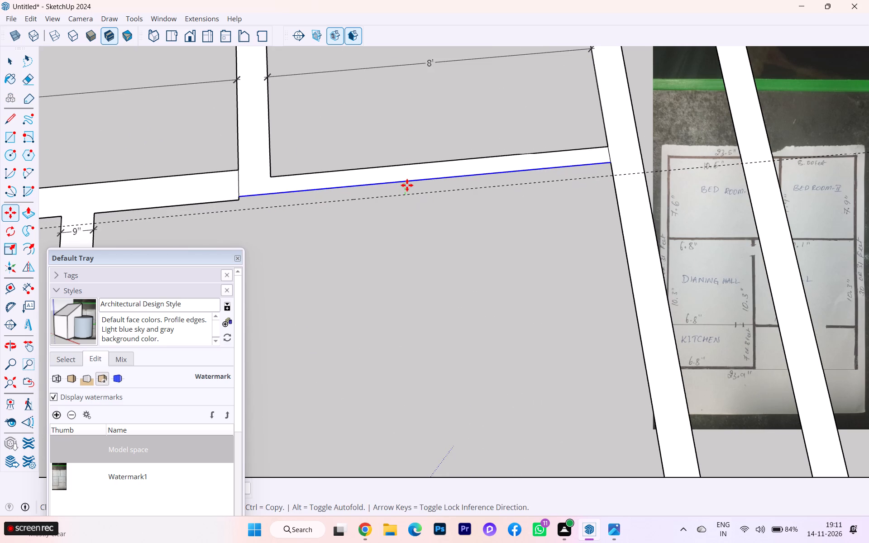
key("3")
key("Return")
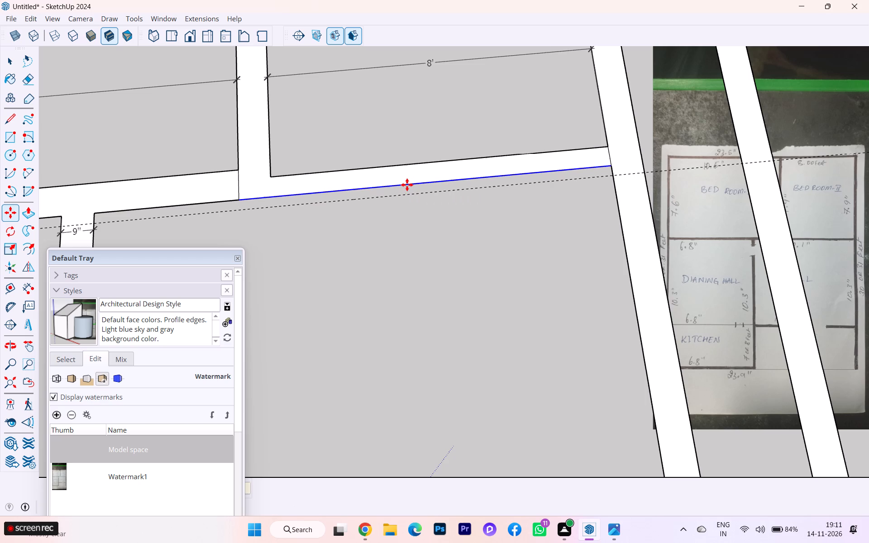
scroll(437, 204, "down", 2)
Draw a short line across the wall junction from Bedroom II's inner corner at the partition to the hall-side wall edge.
left_click(11, 61)
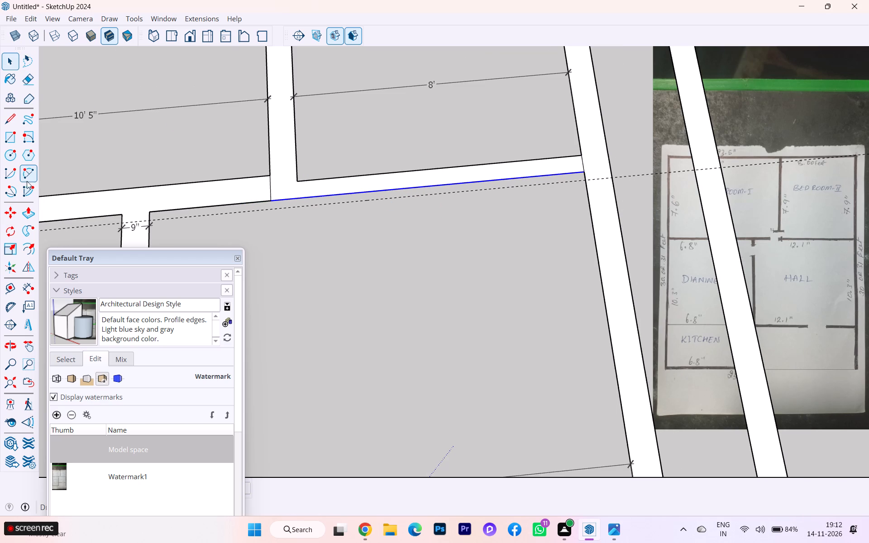
left_click(6, 121)
scroll(266, 205, "up", 2)
scroll(269, 203, "down", 2)
scroll(271, 202, "up", 2)
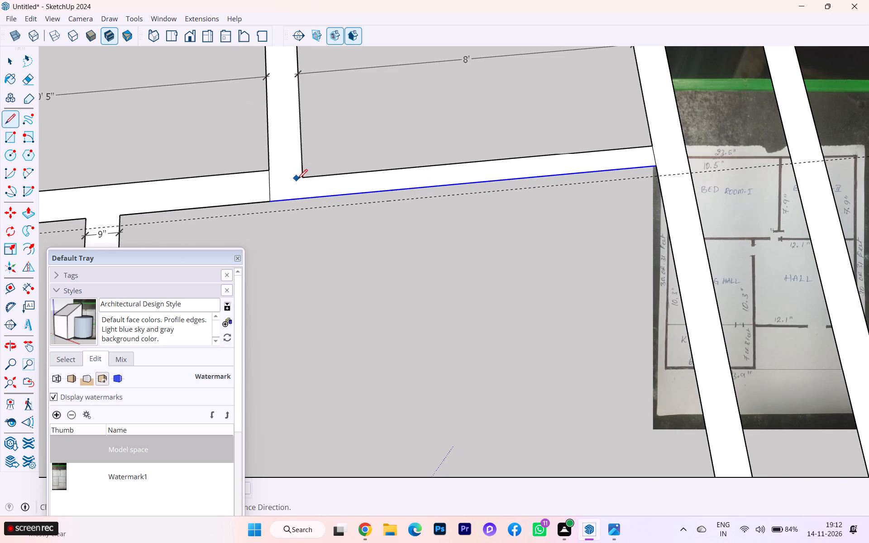
left_click(301, 178)
left_click(306, 198)
key("Return")
scroll(523, 253, "down", 3)
scroll(534, 294, "up", 1)
scroll(549, 305, "down", 3)
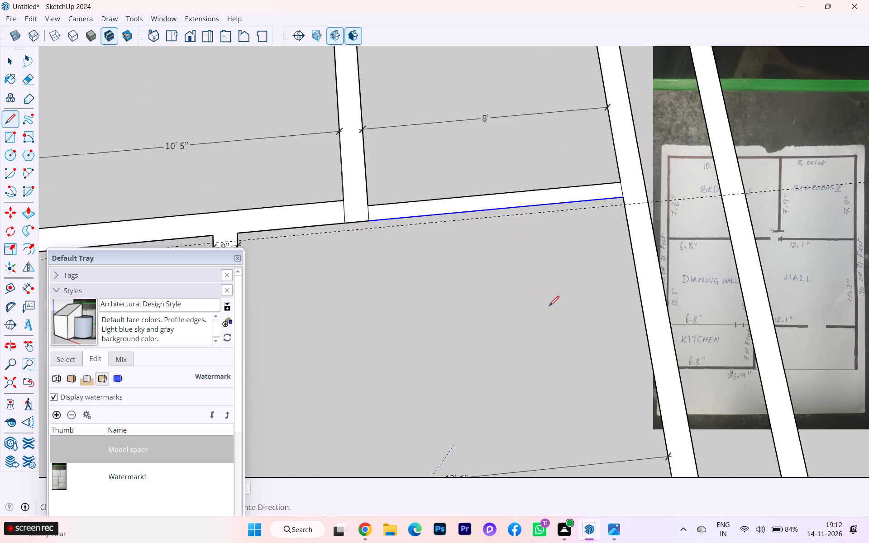
scroll(549, 306, "down", 1)
scroll(549, 306, "up", 2)
scroll(549, 306, "down", 3)
scroll(549, 306, "up", 1)
scroll(487, 280, "down", 4)
scroll(502, 284, "up", 1)
scroll(502, 284, "down", 3)
scroll(525, 297, "up", 2)
scroll(526, 298, "down", 1)
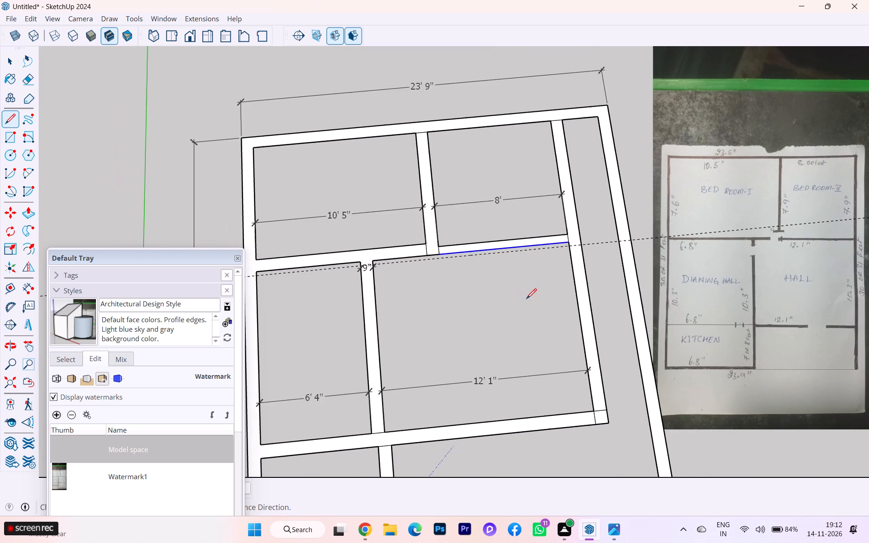
left_click(17, 61)
left_click(138, 114)
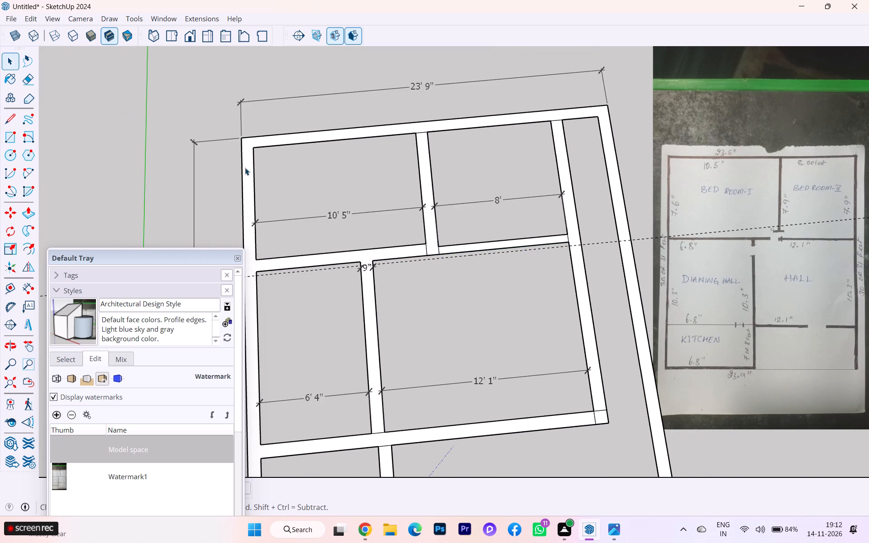
Examine the overall floor layout and room dimensions against the hand-drawn plan.
scroll(317, 203, "down", 2)
scroll(479, 254, "down", 2)
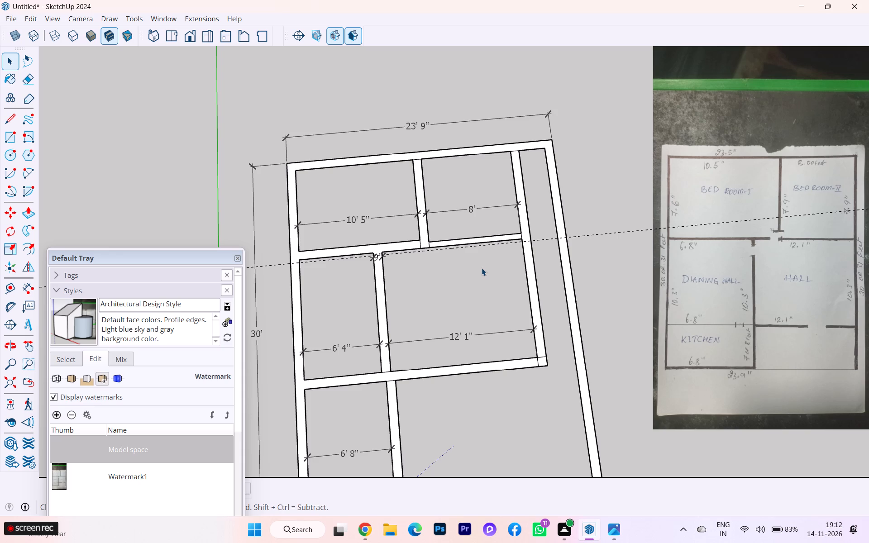
scroll(330, 222, "down", 2)
scroll(333, 219, "up", 1)
scroll(335, 215, "down", 1)
scroll(302, 172, "down", 3)
scroll(297, 172, "up", 1)
scroll(297, 172, "down", 1)
scroll(403, 323, "up", 2)
scroll(403, 319, "down", 1)
scroll(411, 313, "up", 1)
scroll(411, 313, "down", 1)
scroll(411, 313, "up", 2)
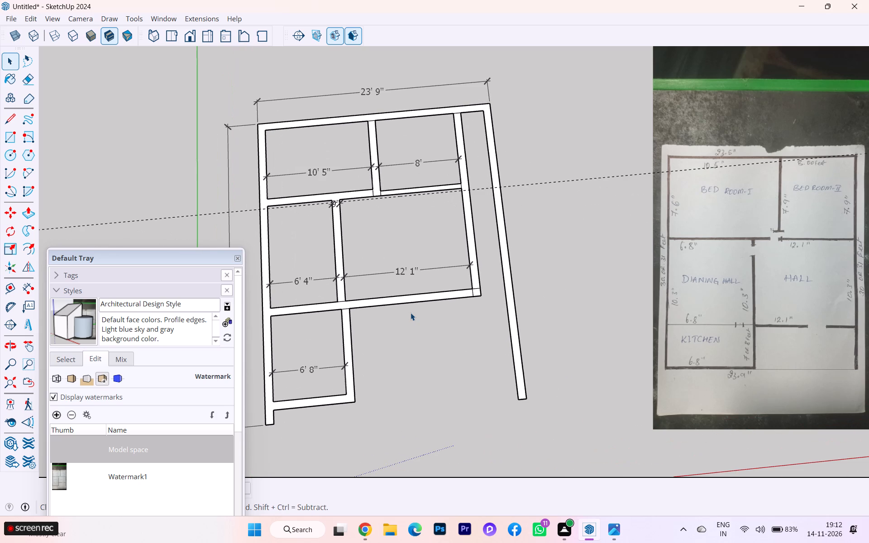
scroll(411, 313, "up", 2)
scroll(411, 313, "down", 3)
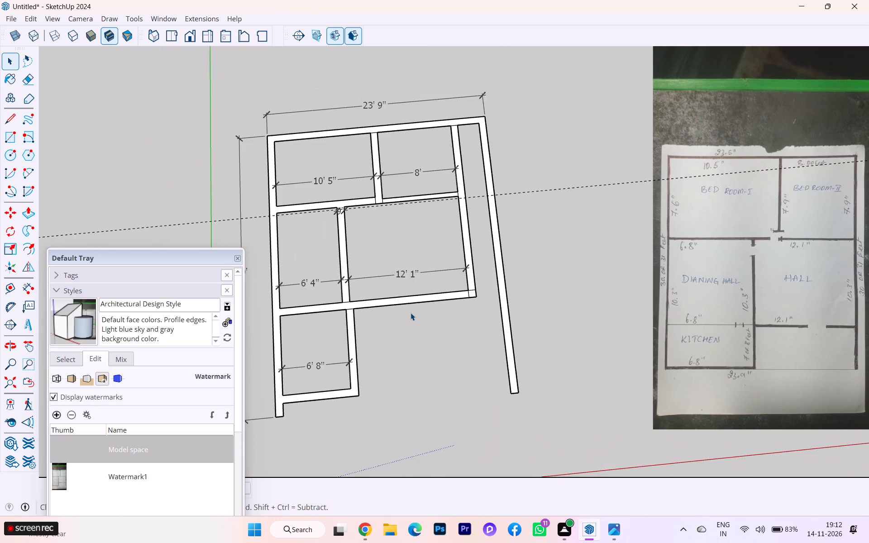
Close the Default Tray.
left_click(239, 260)
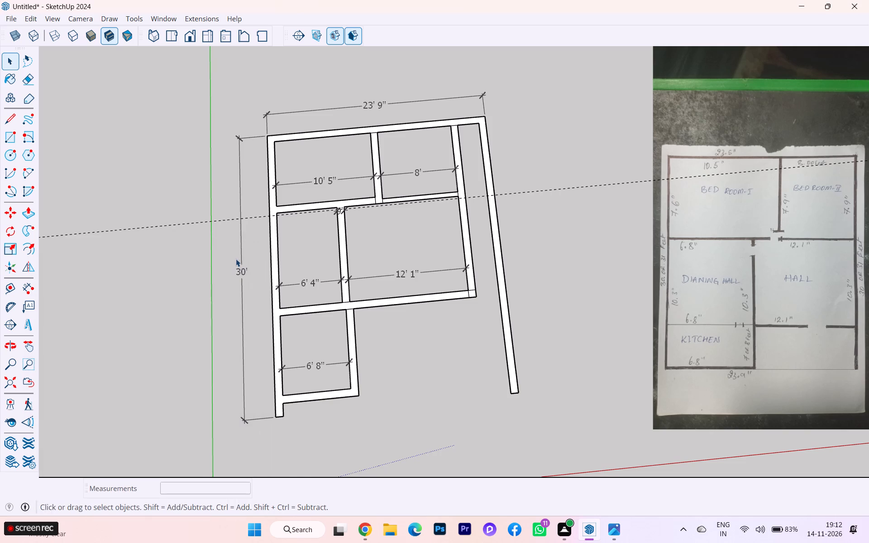
Draw a line about 22' 3" long across the open front, joining the inner end corners of the two outer side walls.
scroll(229, 254, "down", 1)
scroll(229, 254, "up", 2)
scroll(229, 254, "down", 2)
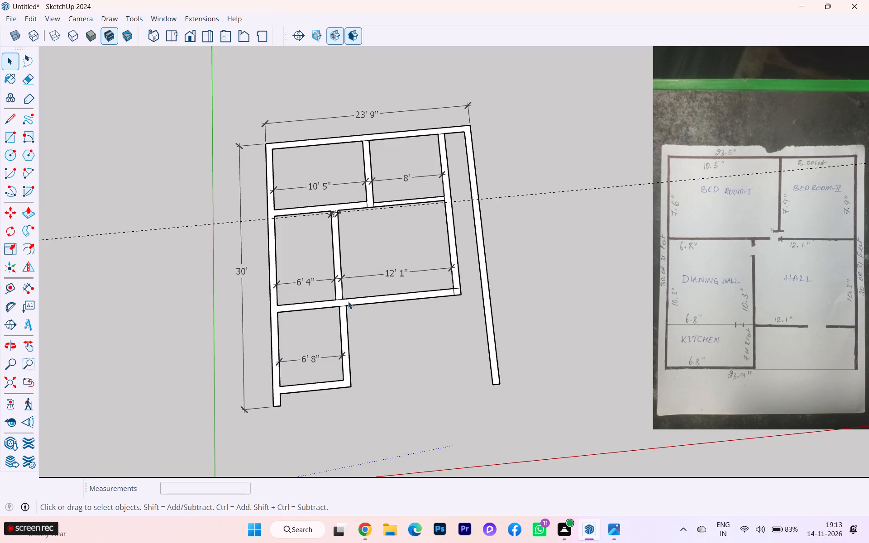
scroll(364, 314, "up", 2)
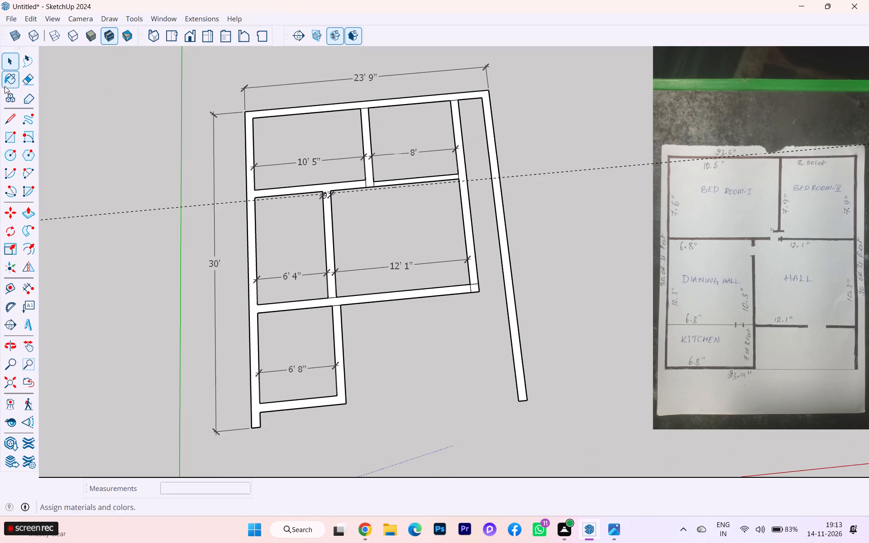
left_click(11, 121)
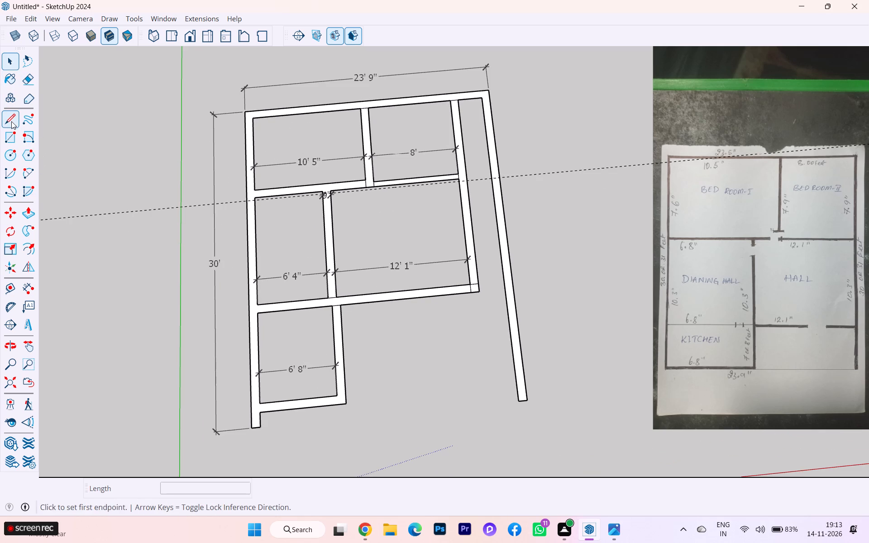
scroll(262, 455, "up", 6)
left_click(259, 419)
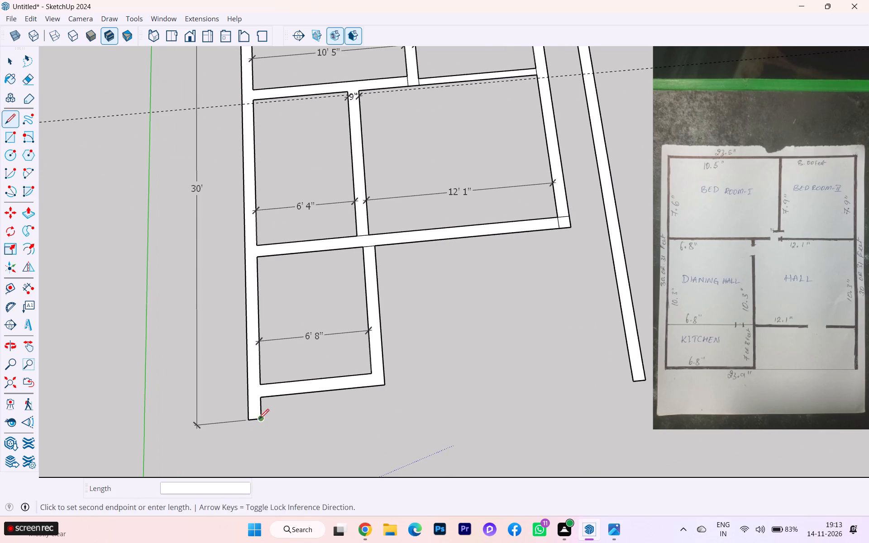
scroll(225, 409, "down", 4)
scroll(193, 406, "up", 5)
scroll(205, 407, "down", 1)
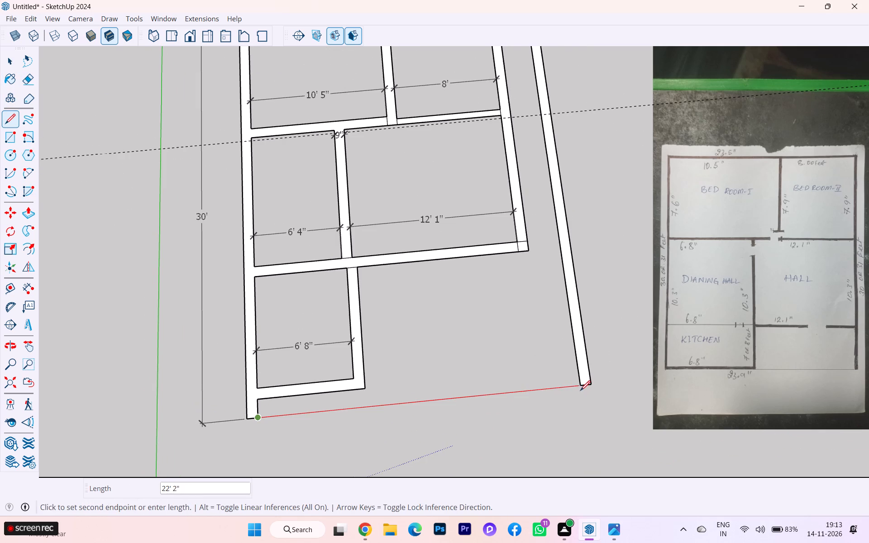
left_click(580, 388)
key("Return")
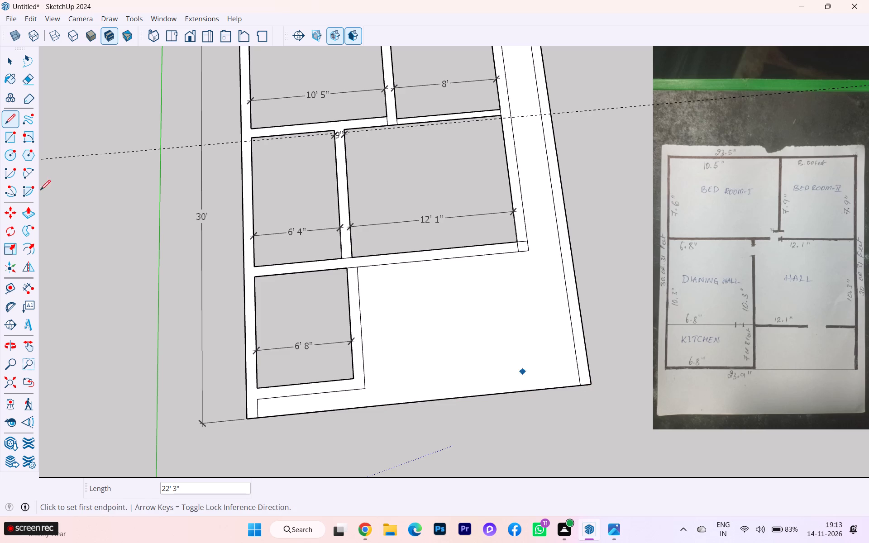
Delete the face filling the open area beside the kitchen, hall and Bedroom II, inside the new front line.
left_click(11, 56)
left_click(439, 293)
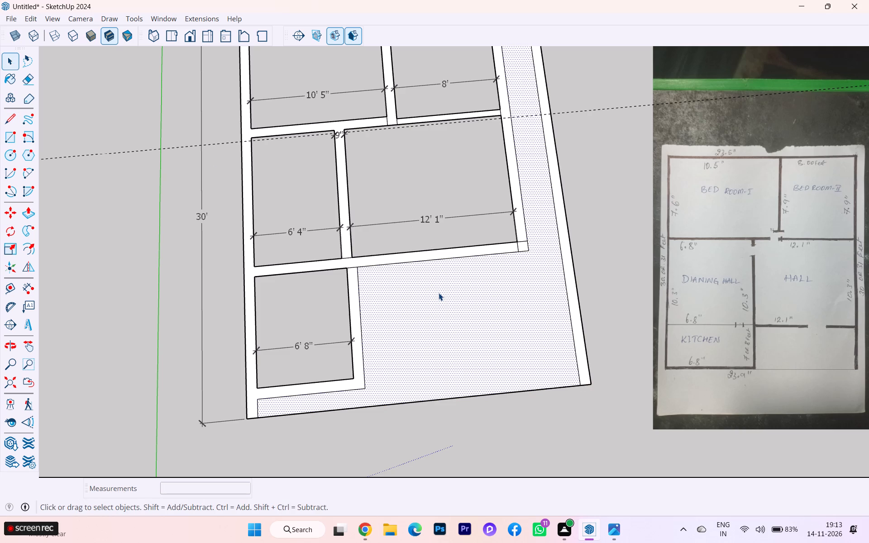
key("Delete")
scroll(405, 333, "down", 6)
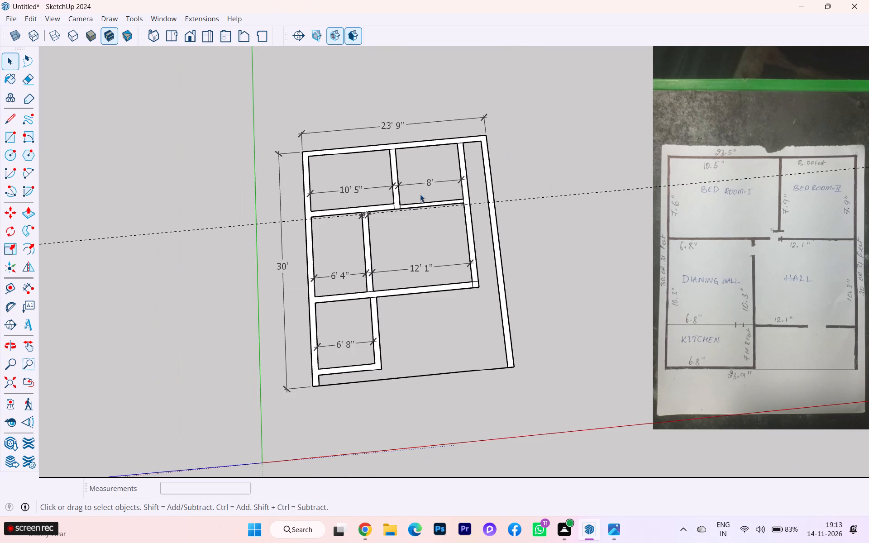
Examine the room walls and the closed front outline against the hand-drawn plan.
scroll(432, 188, "up", 2)
scroll(477, 191, "up", 6)
scroll(441, 225, "down", 4)
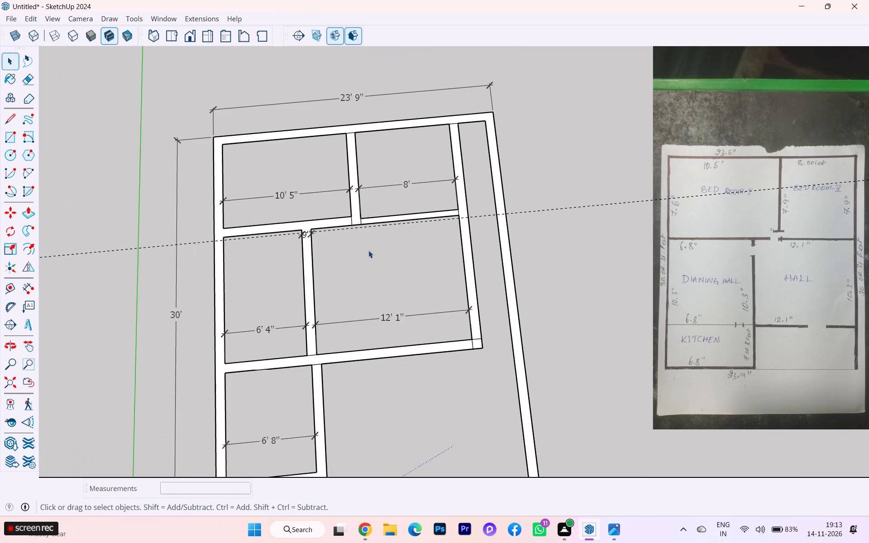
scroll(346, 261, "down", 2)
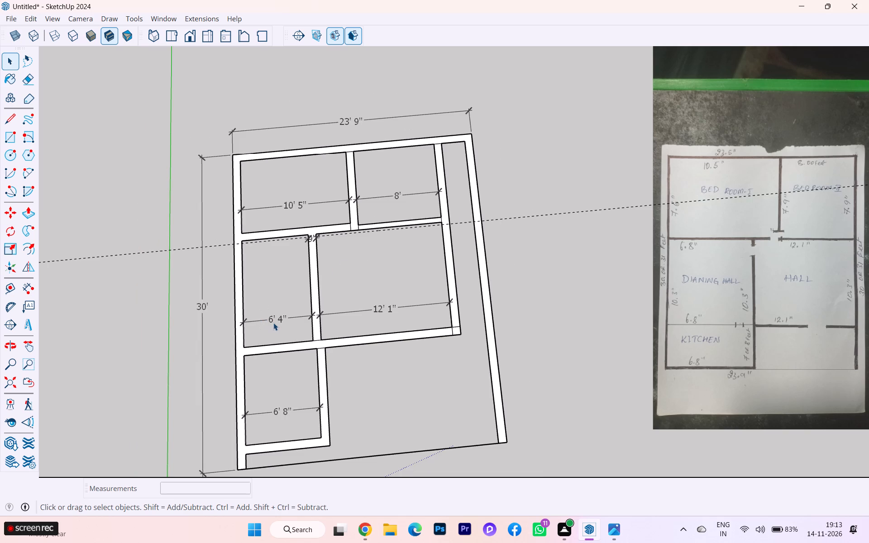
scroll(326, 318, "up", 4)
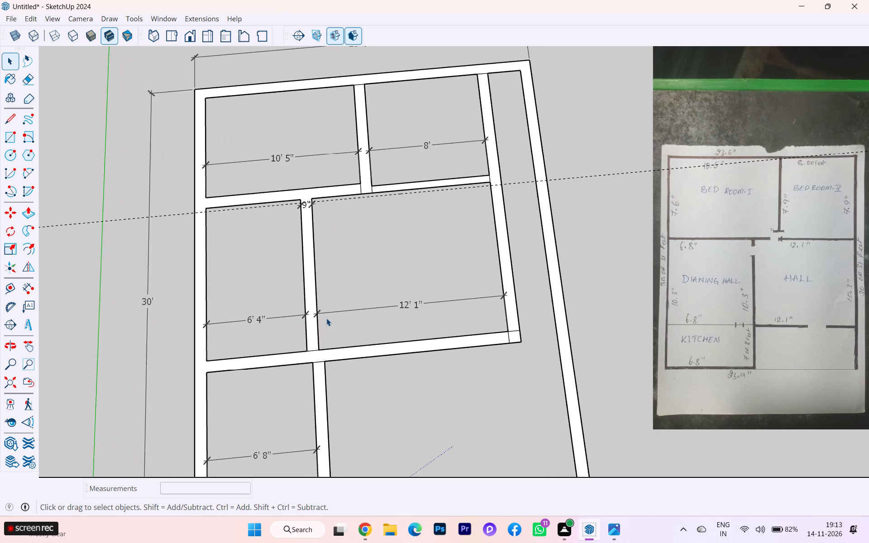
scroll(326, 318, "down", 3)
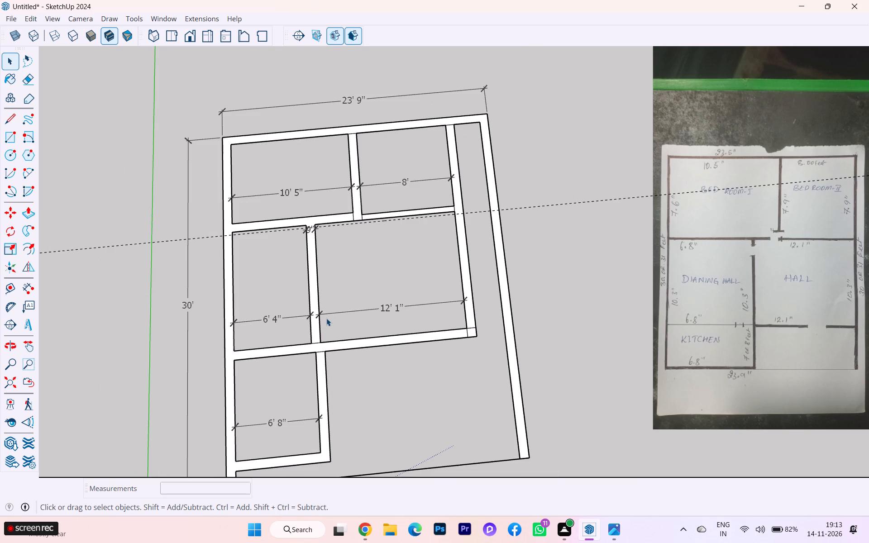
scroll(326, 318, "up", 2)
scroll(326, 318, "down", 2)
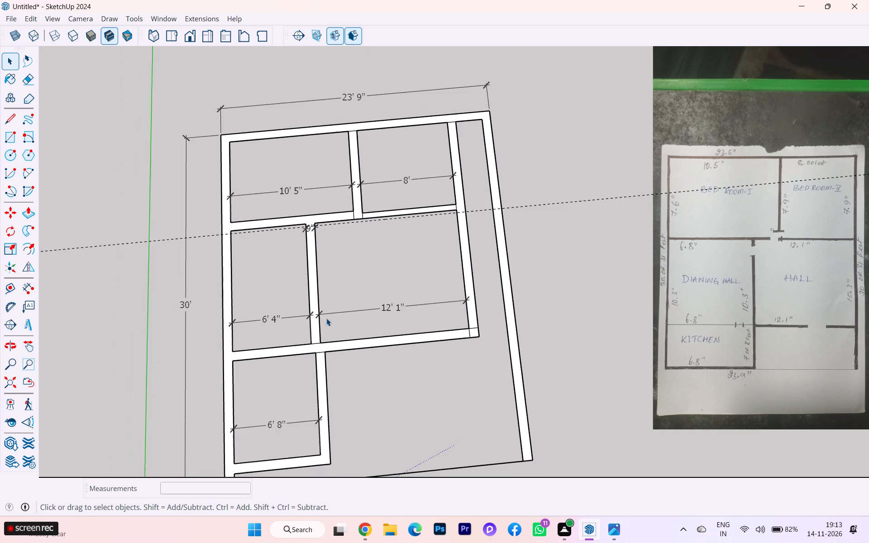
scroll(326, 318, "down", 2)
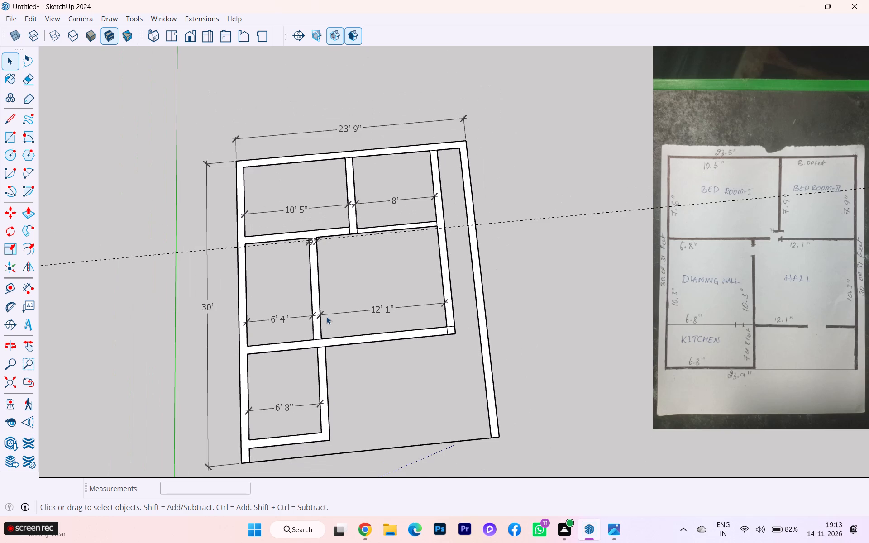
scroll(326, 316, "up", 3)
scroll(326, 316, "down", 5)
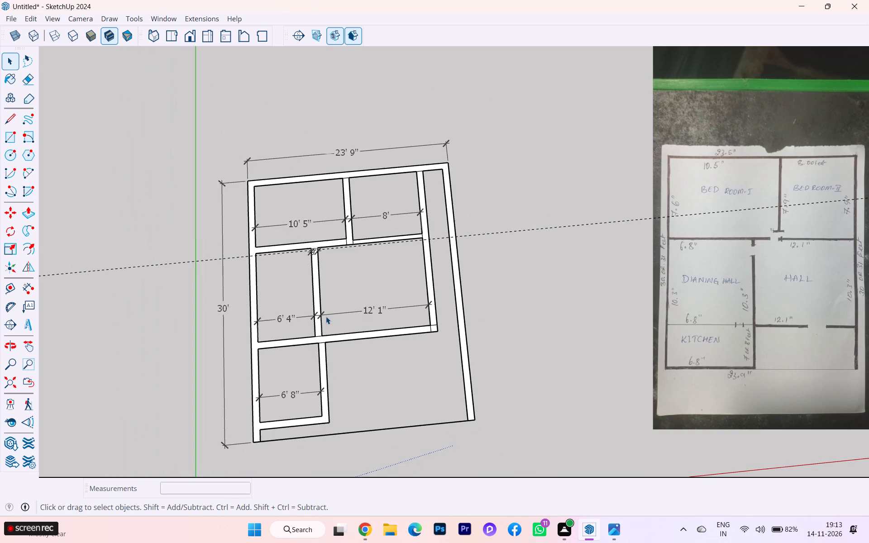
scroll(331, 246, "up", 3)
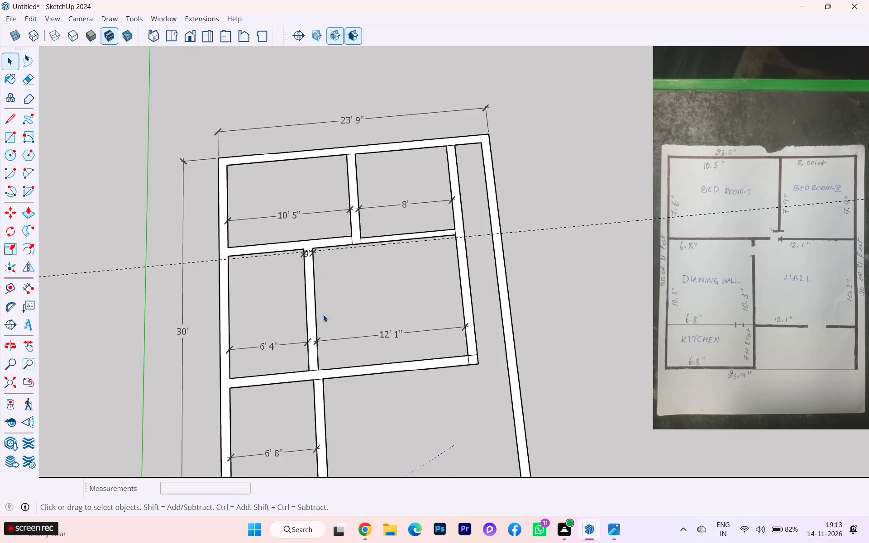
scroll(317, 321, "up", 1)
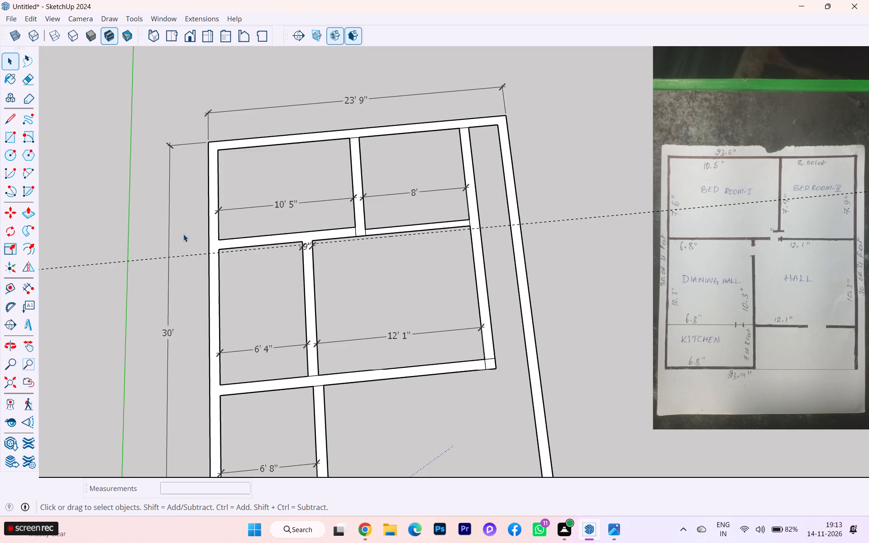
Examine the full ground-floor wall layout and its dimensions against the hand-drawn plan.
scroll(214, 243, "down", 1)
scroll(214, 243, "up", 1)
scroll(214, 243, "down", 6)
scroll(271, 261, "down", 1)
scroll(311, 272, "up", 3)
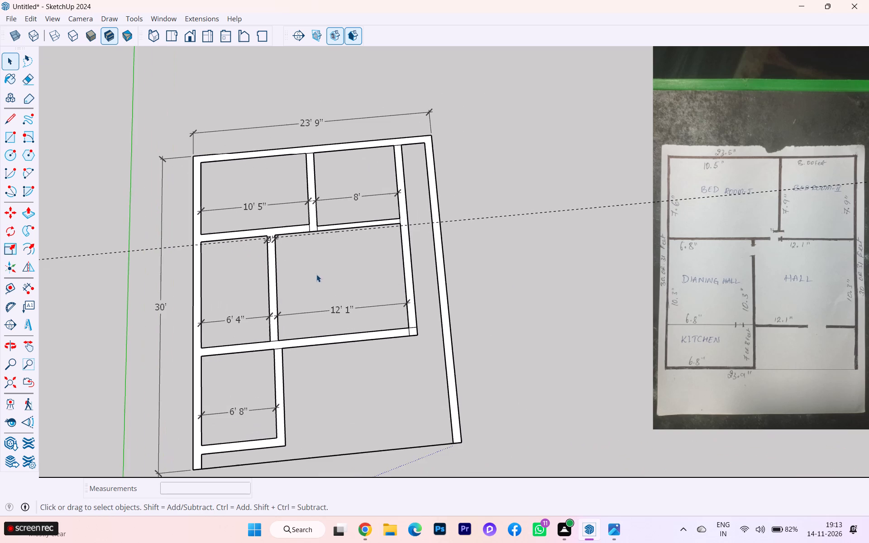
scroll(323, 295, "down", 2)
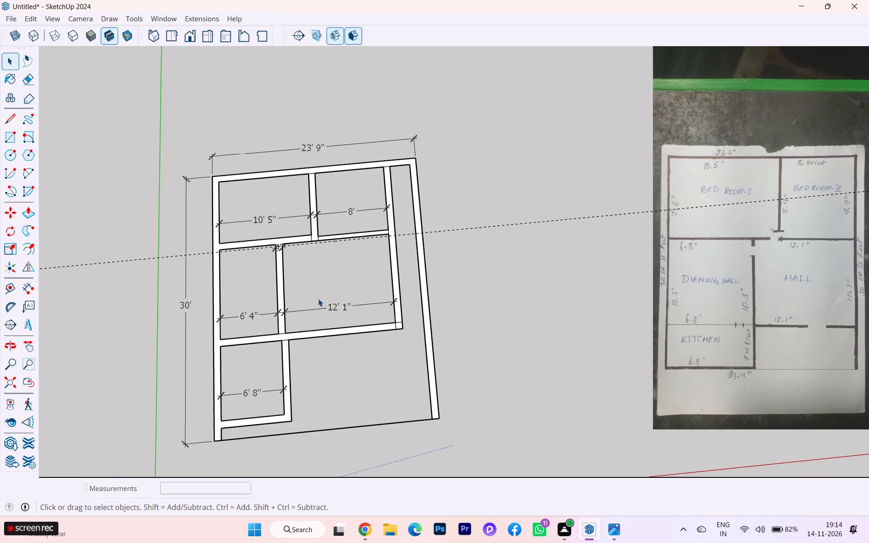
scroll(231, 329, "up", 3)
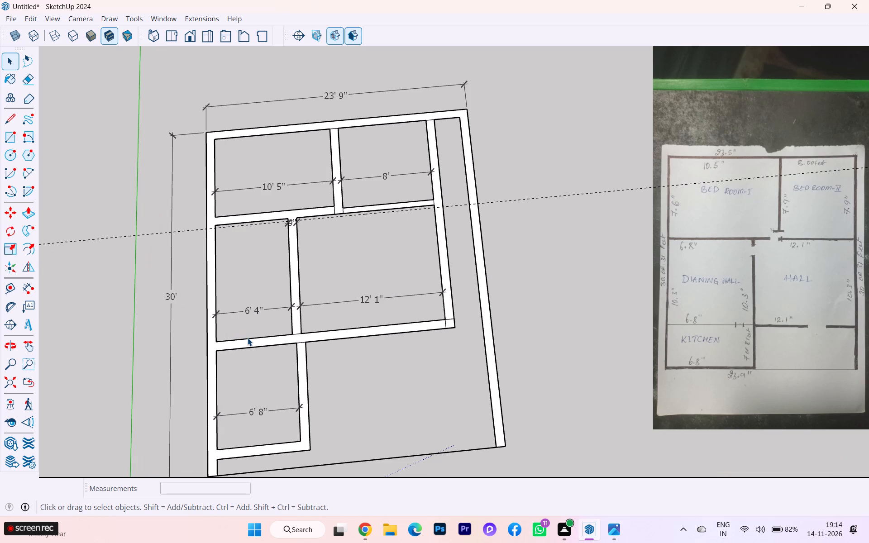
scroll(255, 340, "down", 1)
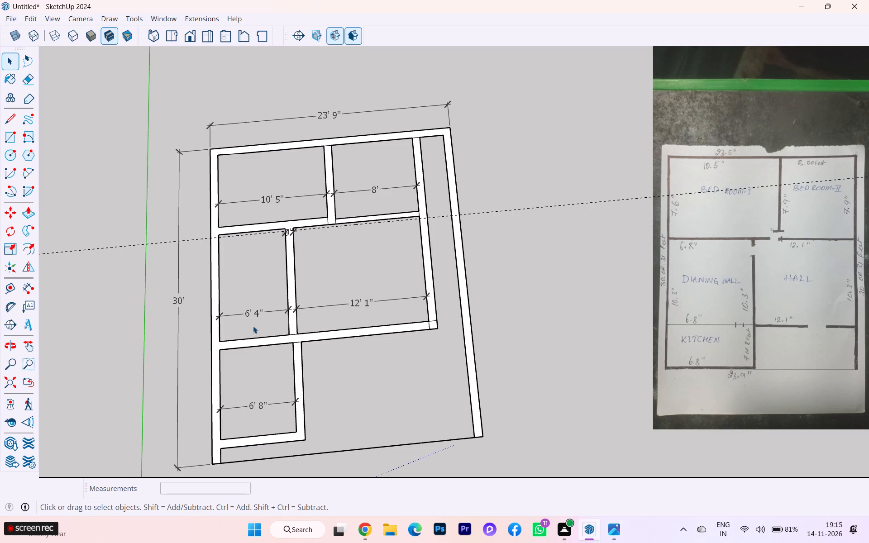
scroll(368, 317, "down", 1)
scroll(368, 317, "up", 1)
scroll(206, 222, "down", 1)
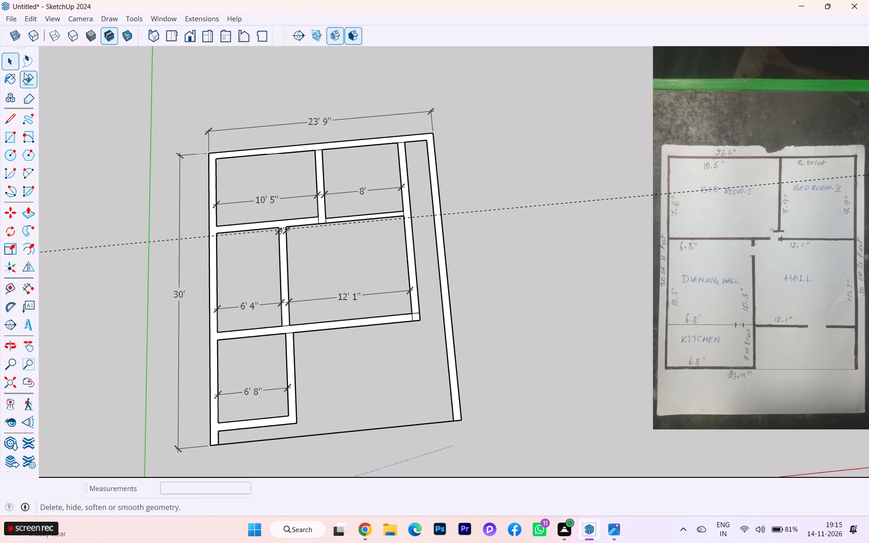
Draw a line about 20' 8" long on the rear wall's outer edge, from Bedroom I's outer corner to above Bedroom II's side wall.
left_click(12, 124)
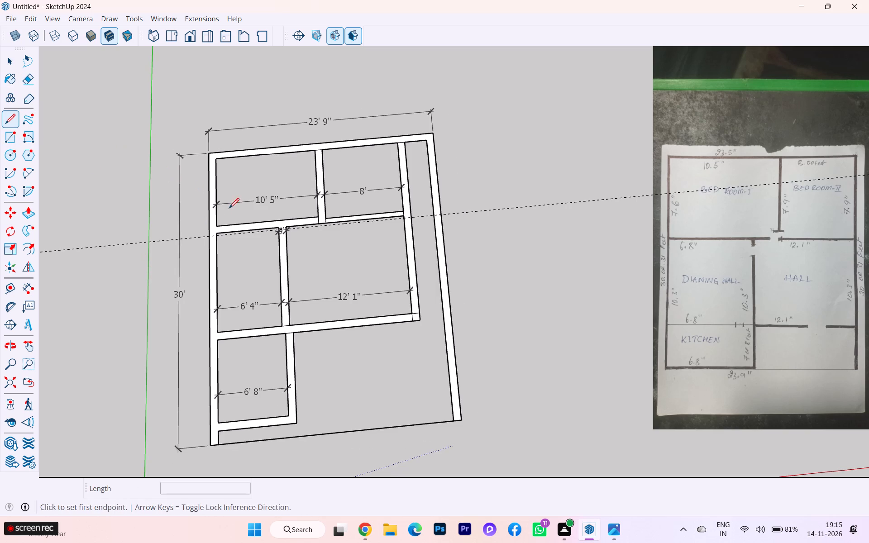
scroll(209, 227, "up", 7)
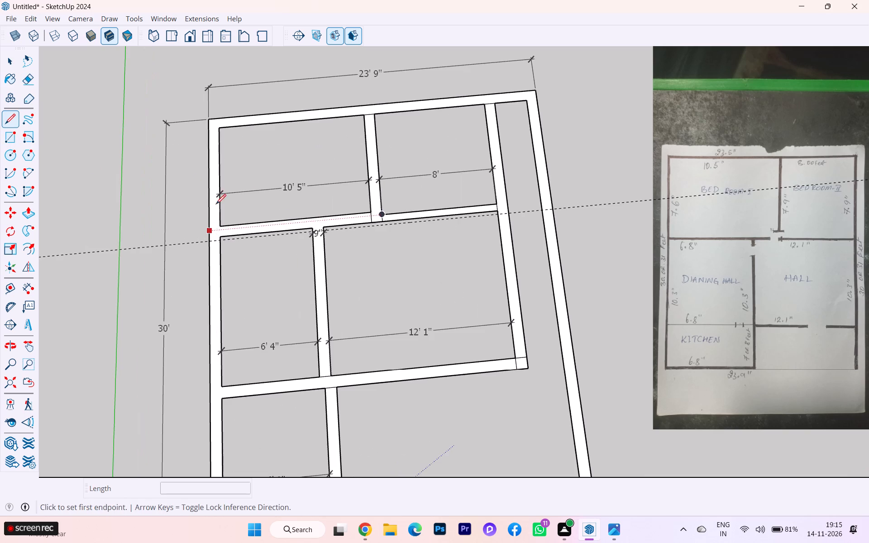
left_click(210, 120)
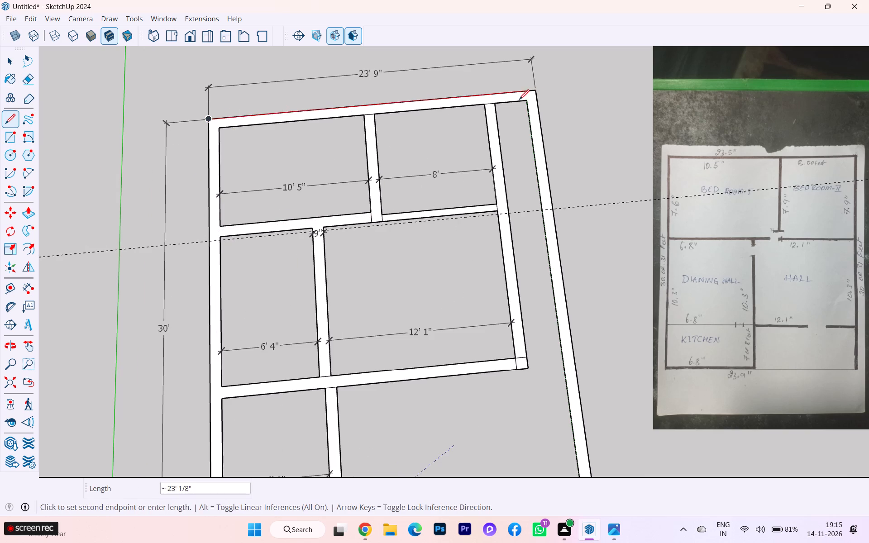
left_click(491, 95)
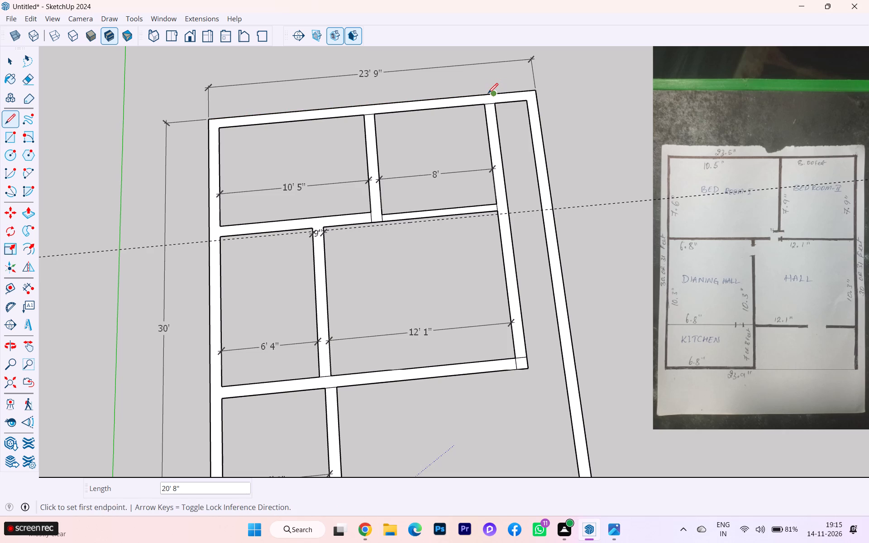
key("Escape")
Draw a line about 20' 8" long along the hall and dining front wall, from the hall's outer corner to the outer side wall's edge.
scroll(487, 330, "down", 2)
scroll(505, 357, "up", 2)
left_click(522, 364)
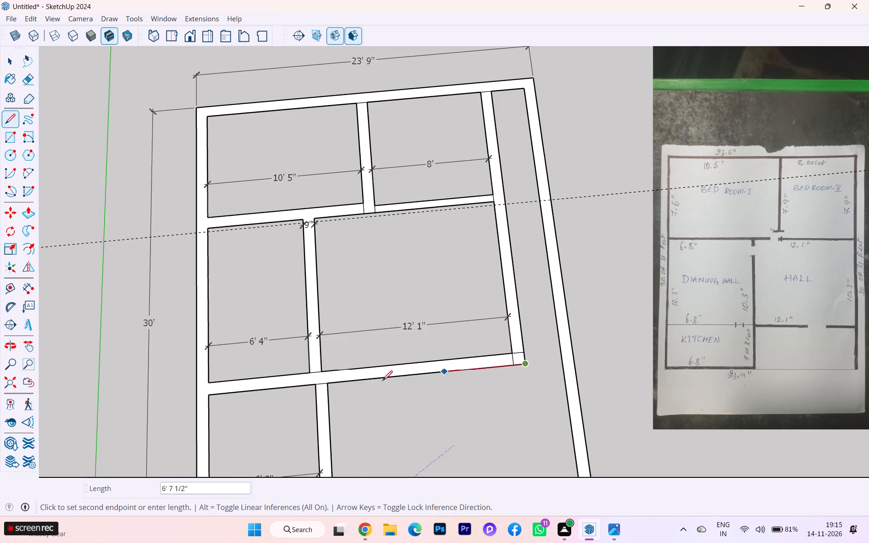
left_click(200, 393)
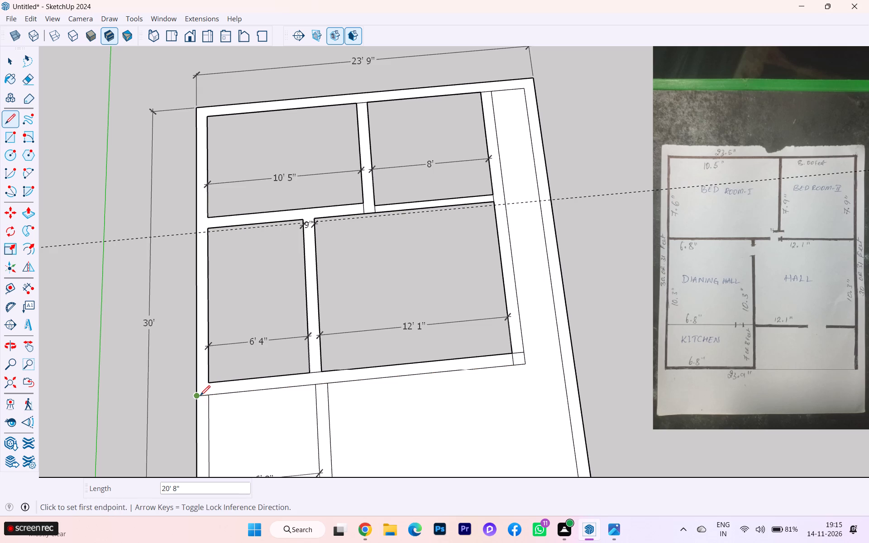
scroll(281, 392, "down", 2)
scroll(314, 405, "up", 1)
scroll(315, 406, "down", 3)
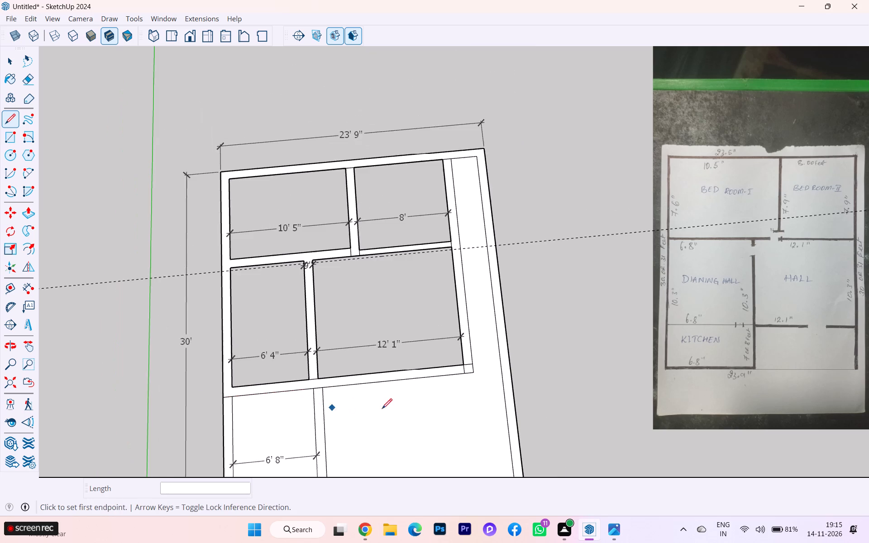
scroll(426, 412, "up", 1)
scroll(434, 413, "down", 4)
scroll(546, 412, "up", 1)
key("Escape")
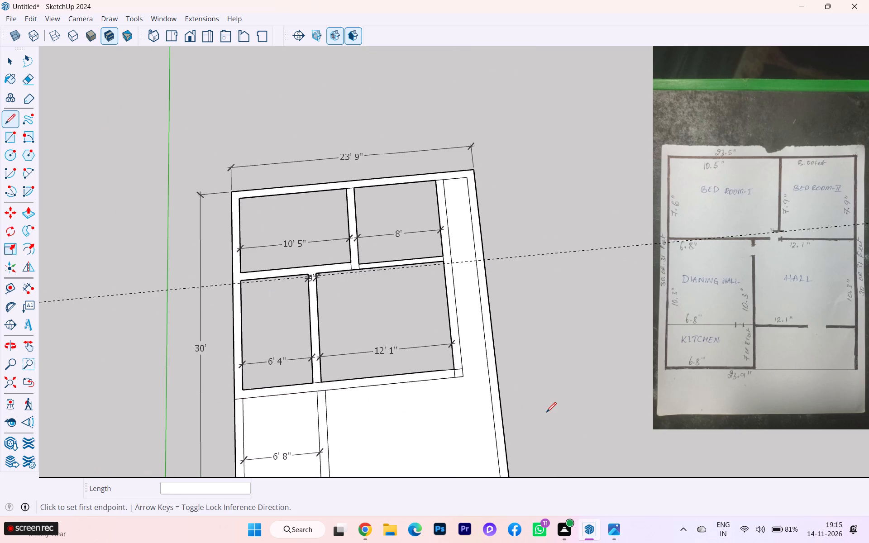
Delete the faces filling the open area beside the hall and the kitchen interior.
left_click(5, 62)
left_click(360, 426)
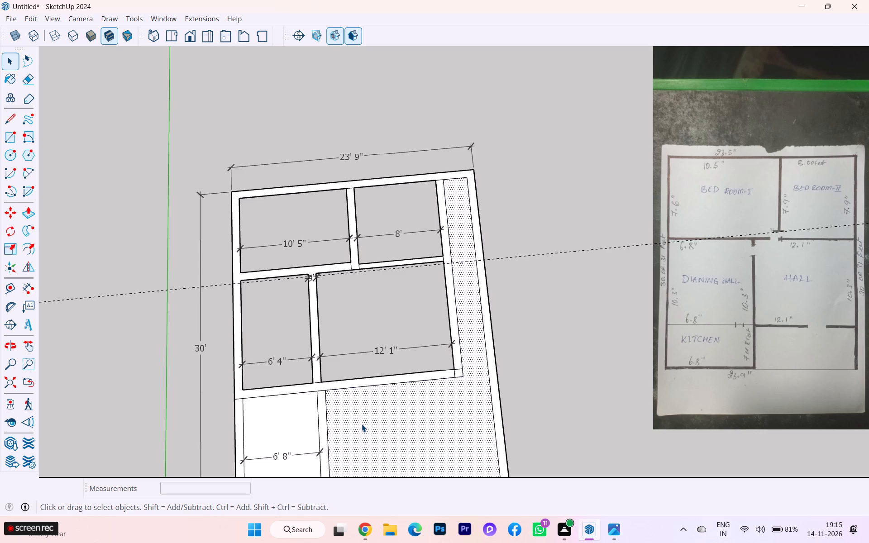
key("Delete")
left_click(300, 418)
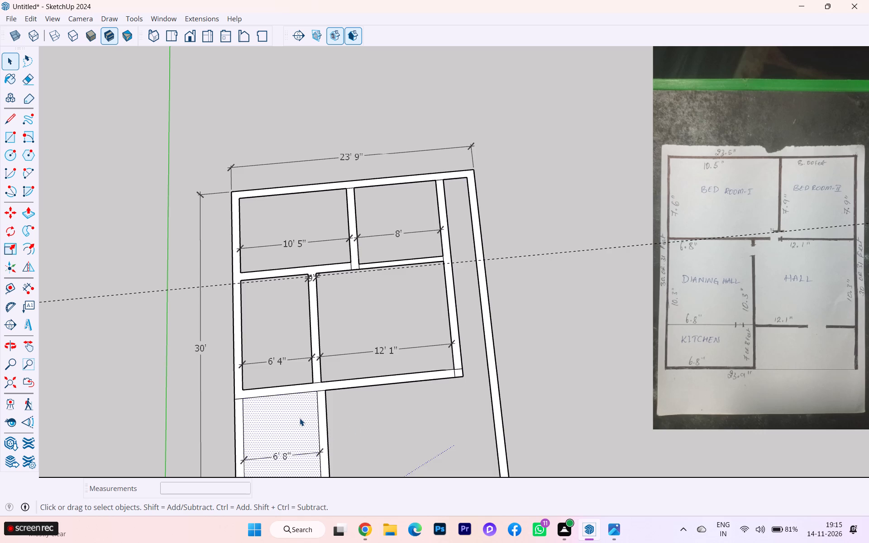
key("Delete")
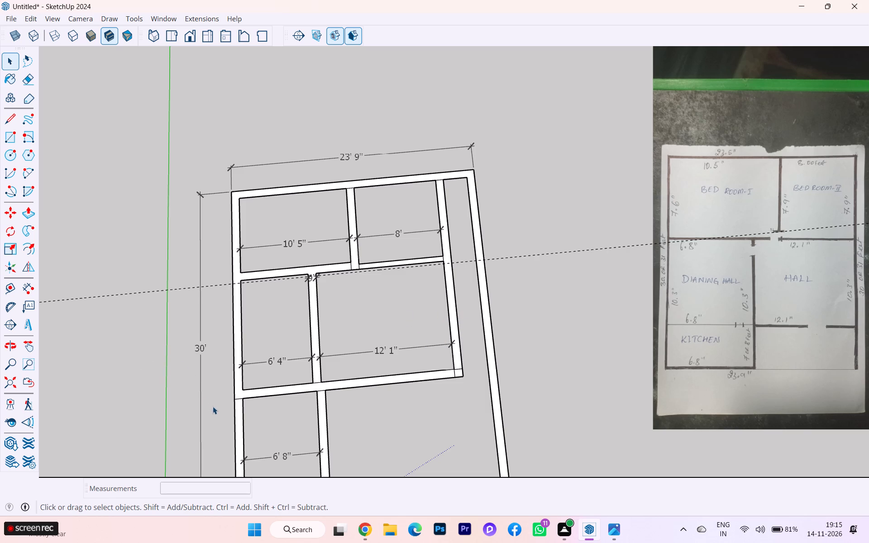
Draw a line about 20' 8" long along the rear wall's inner edge, from Bedroom II's outer wall corner to the opposite outer wall edge.
left_click(9, 119)
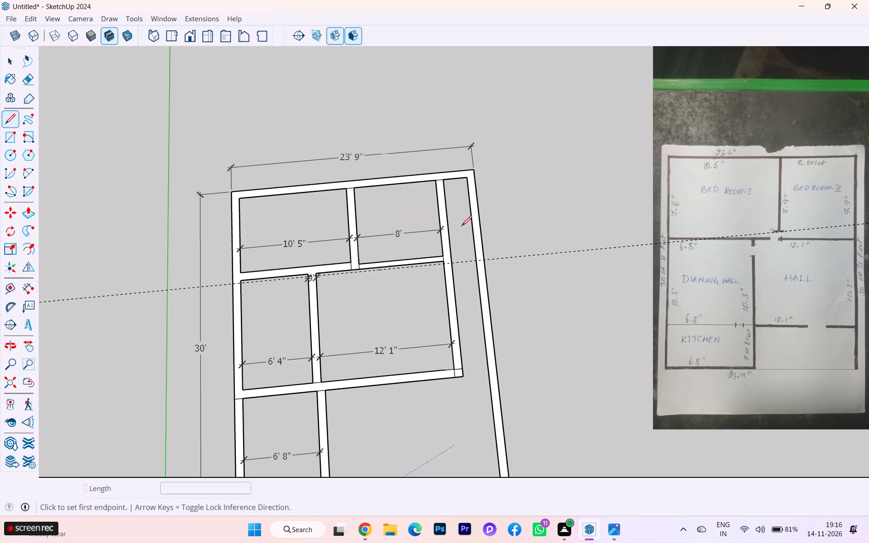
scroll(294, 272, "up", 1)
scroll(232, 275, "up", 1)
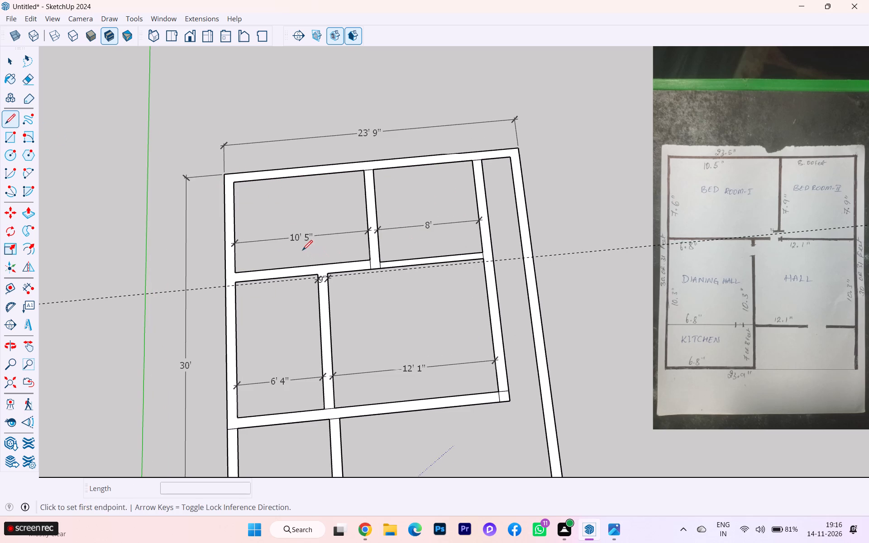
left_click(485, 159)
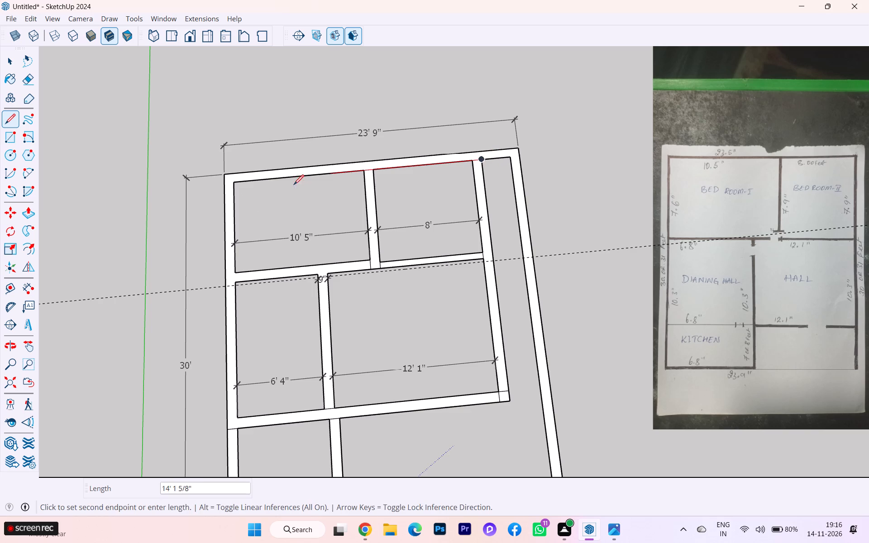
left_click(221, 184)
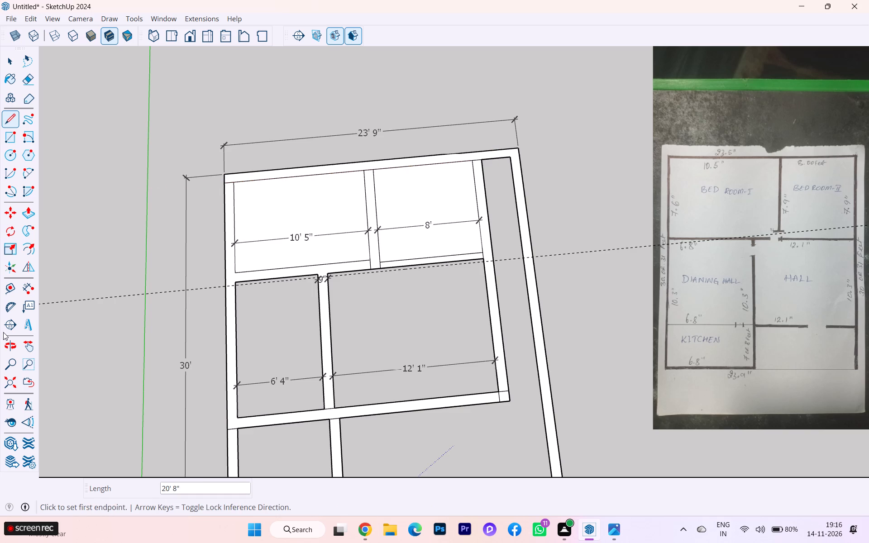
Dimension the room block's overall width along the rear bedroom wall and along the front wall of the dining hall and hall.
left_click(32, 286)
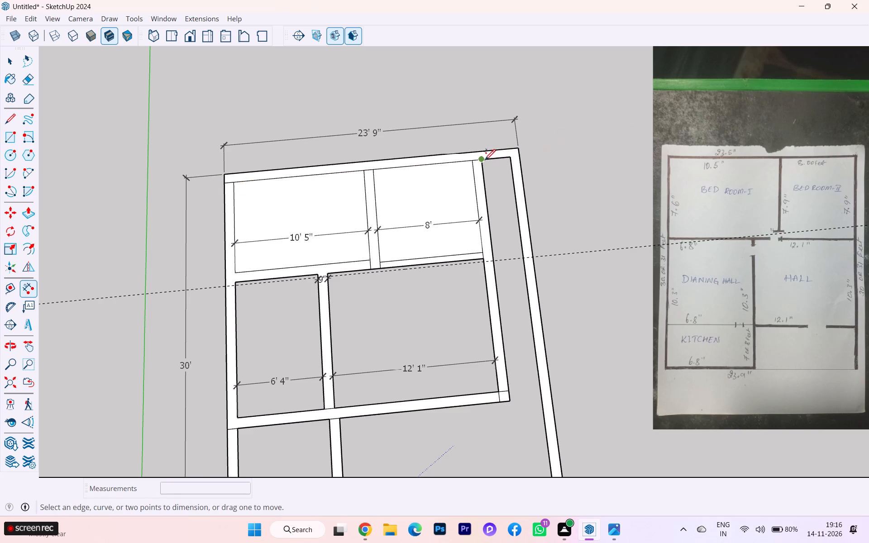
left_click(485, 159)
left_click(225, 182)
left_click(228, 167)
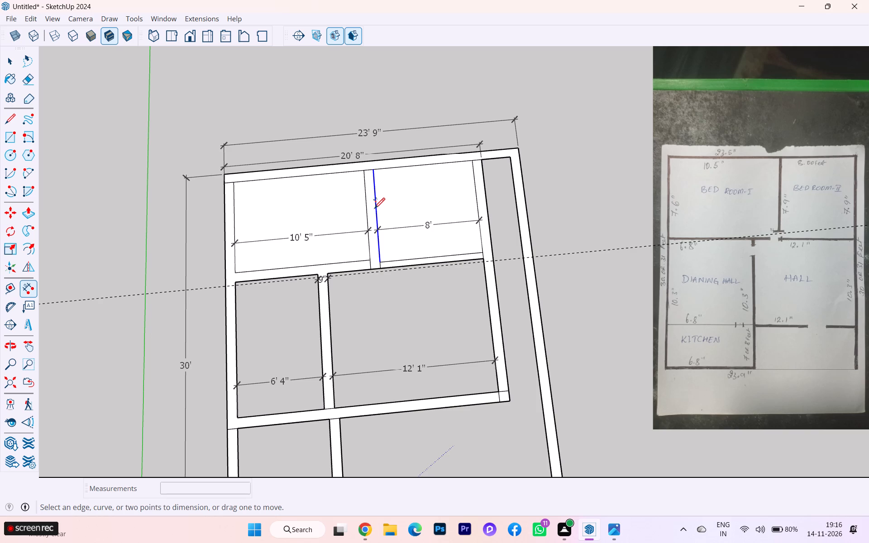
left_click(506, 399)
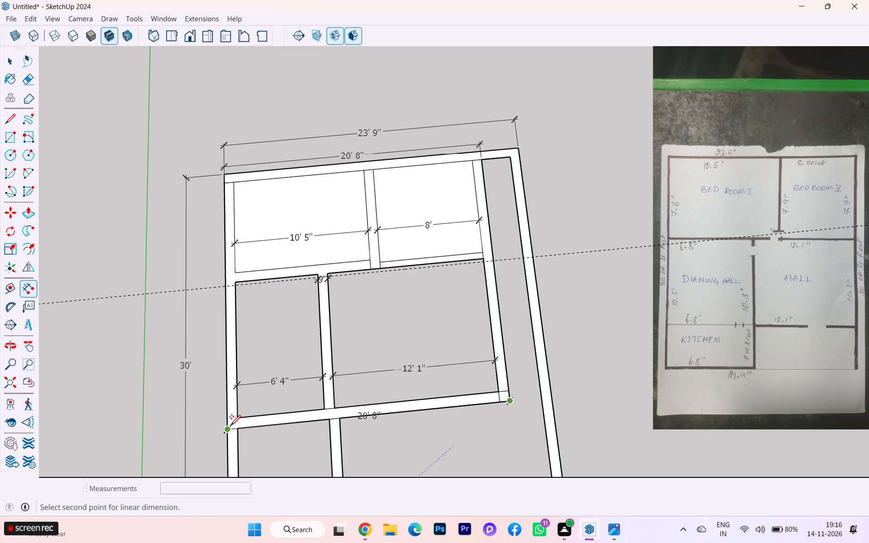
left_click(230, 425)
left_click(233, 438)
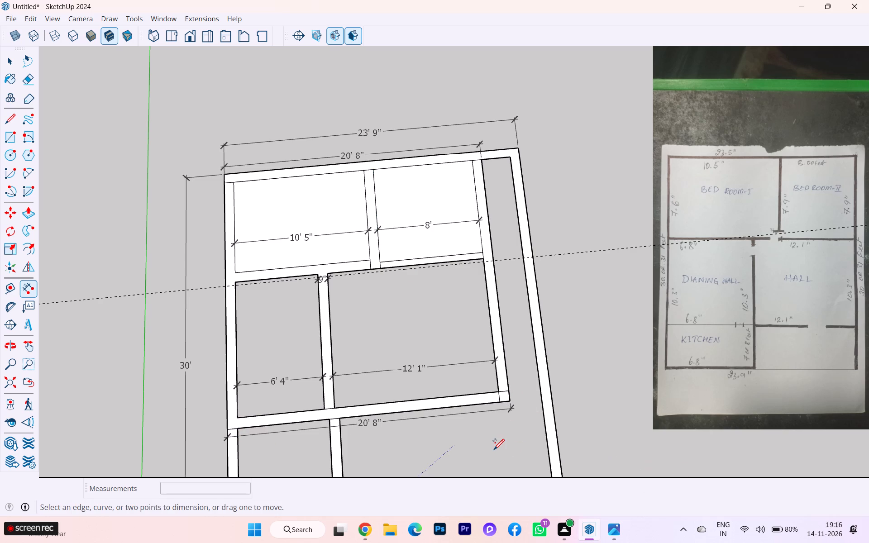
scroll(494, 447, "down", 1)
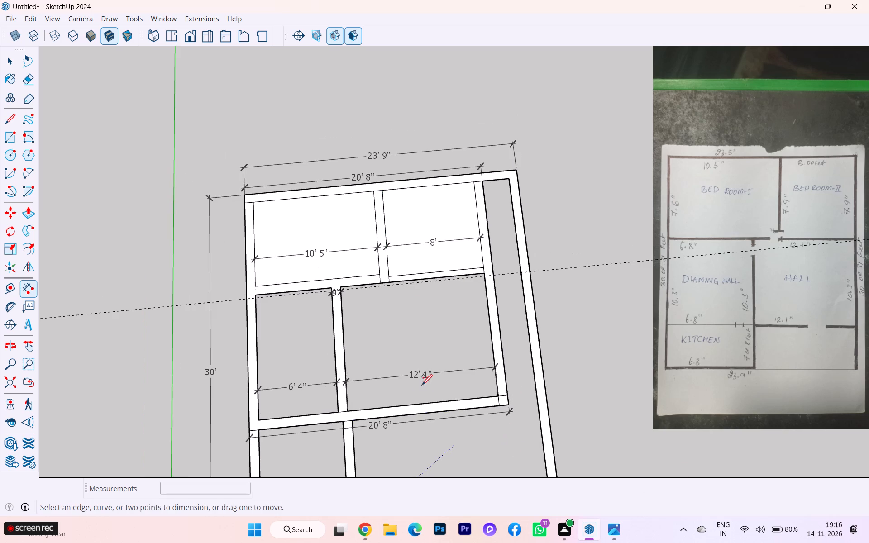
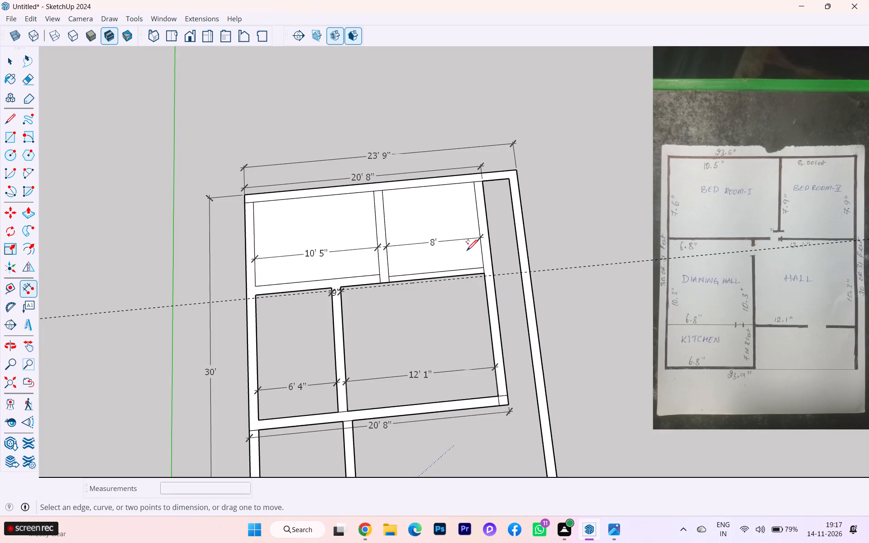
Delete the floor faces inside Bedroom I and Bedroom II, keeping the faces of the surrounding walls.
scroll(460, 249, "up", 1)
scroll(454, 276, "down", 1)
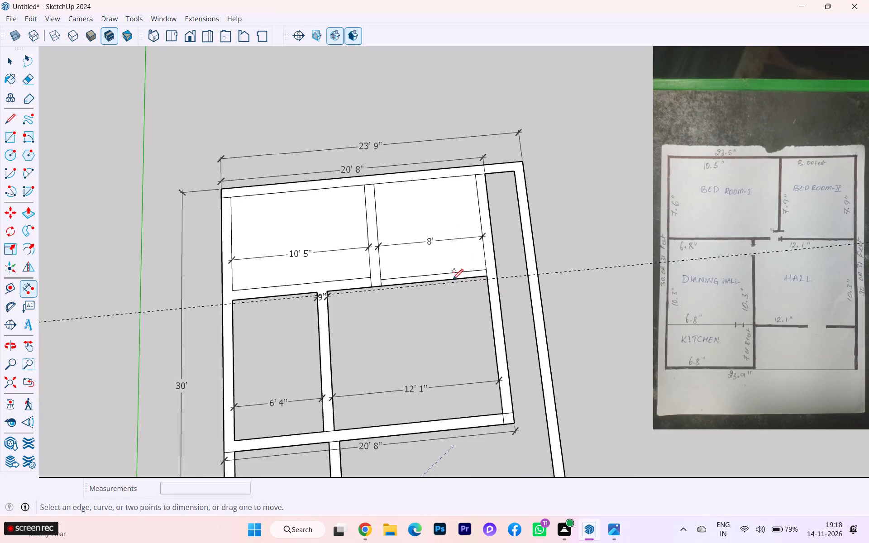
scroll(445, 304, "down", 1)
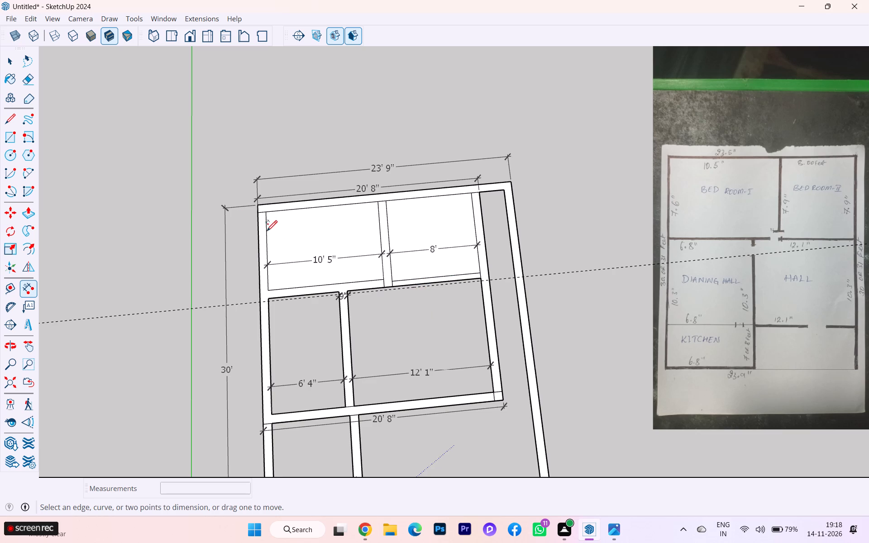
left_click(9, 58)
left_click(161, 182)
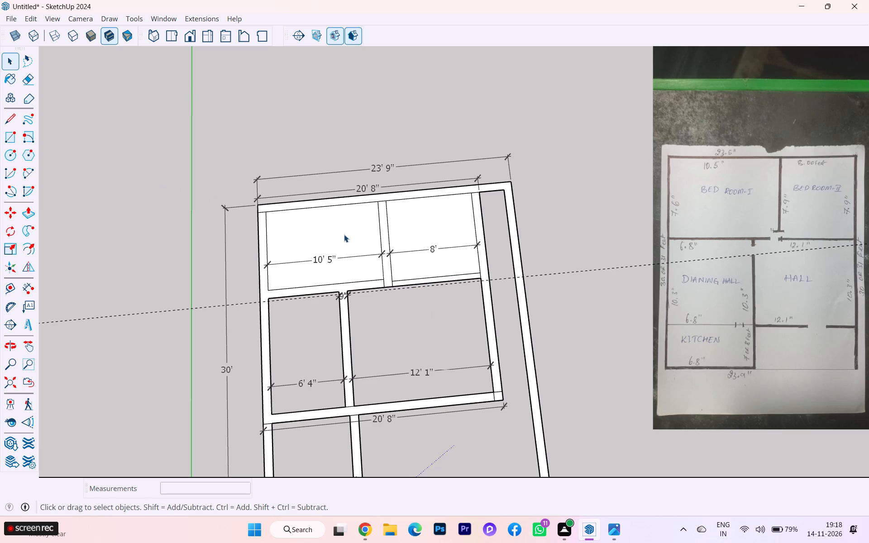
left_click(344, 234)
key("Delete")
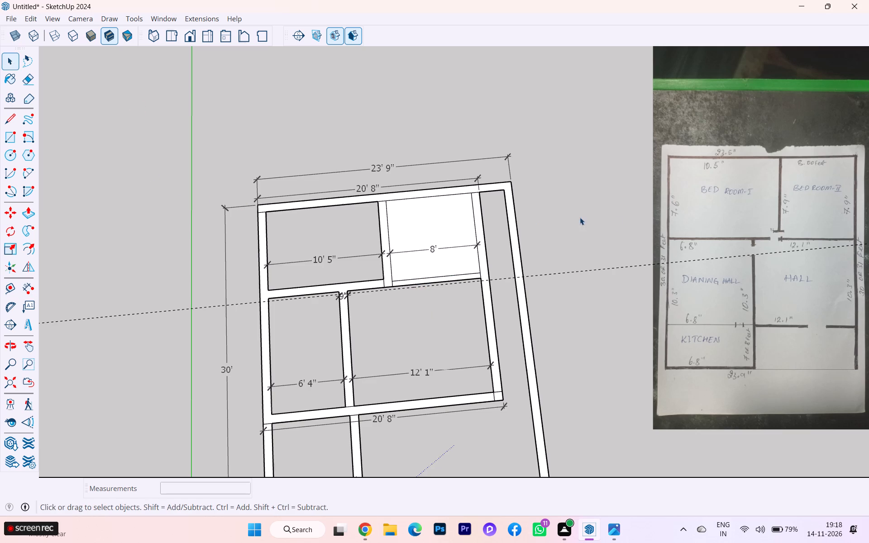
left_click(427, 225)
key("Delete")
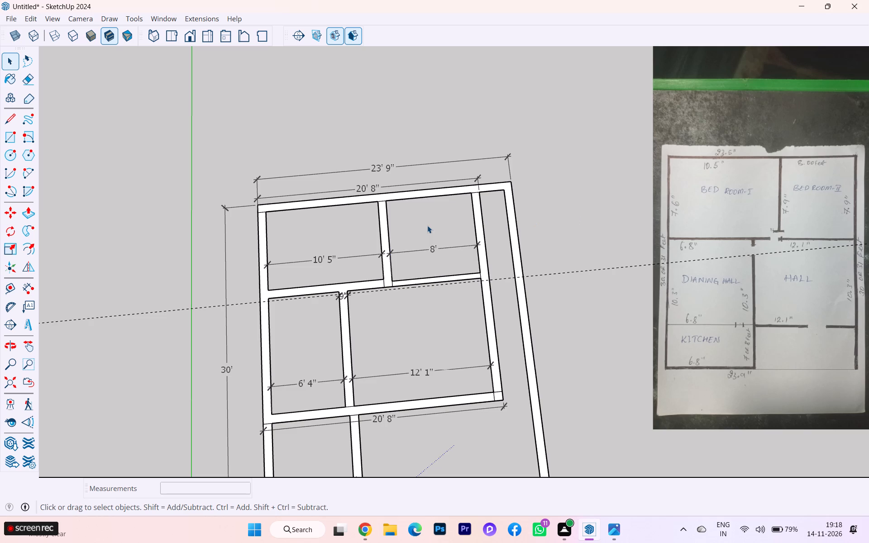
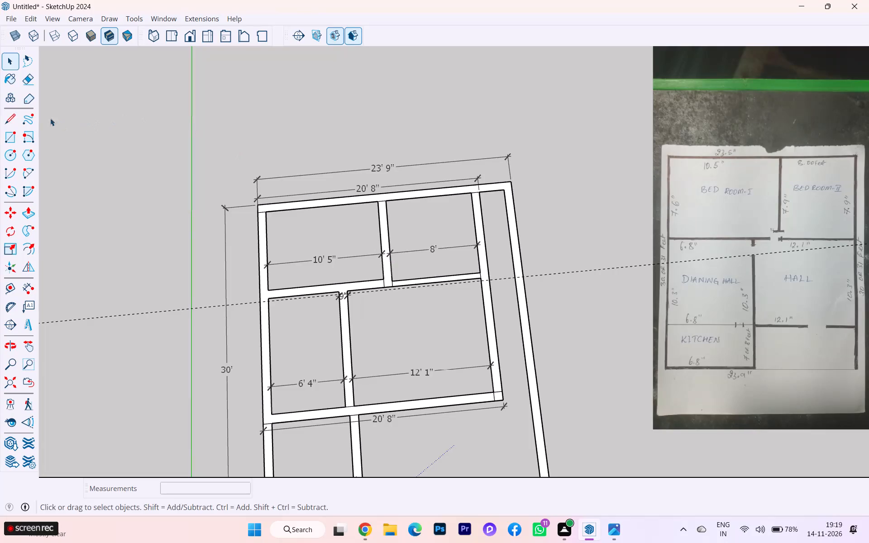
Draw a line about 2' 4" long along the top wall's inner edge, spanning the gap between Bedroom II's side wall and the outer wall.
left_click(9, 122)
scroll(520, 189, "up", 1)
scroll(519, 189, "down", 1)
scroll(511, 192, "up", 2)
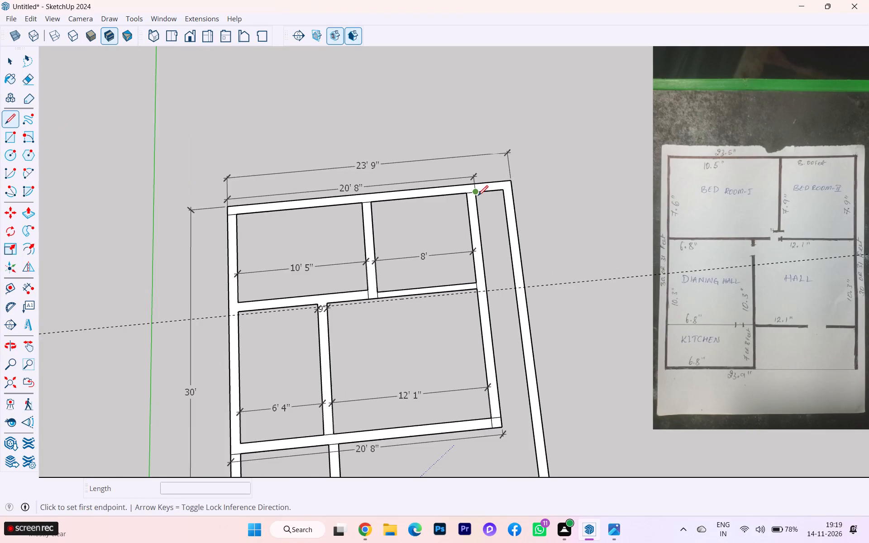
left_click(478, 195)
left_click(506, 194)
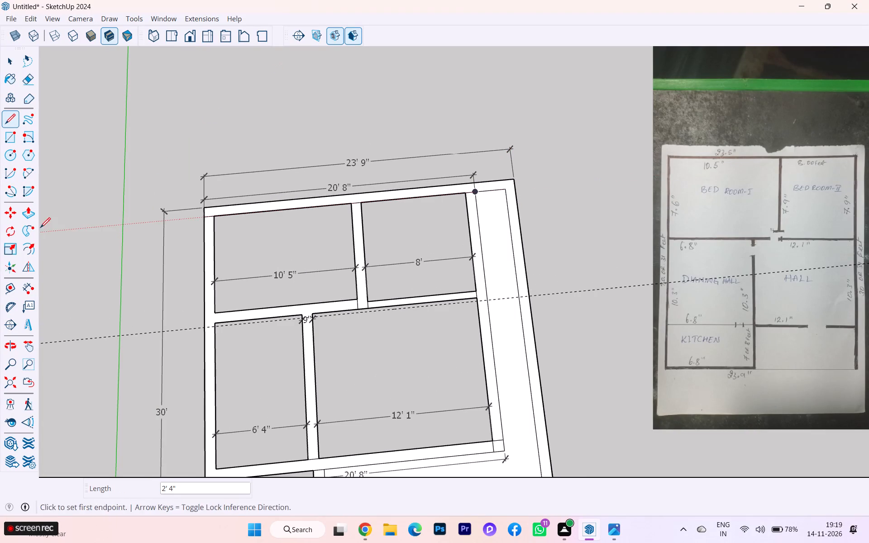
Dimension the width of the gap between Bedroom II's side wall and the outer wall, placing the dimension above the top wall.
left_click(19, 285)
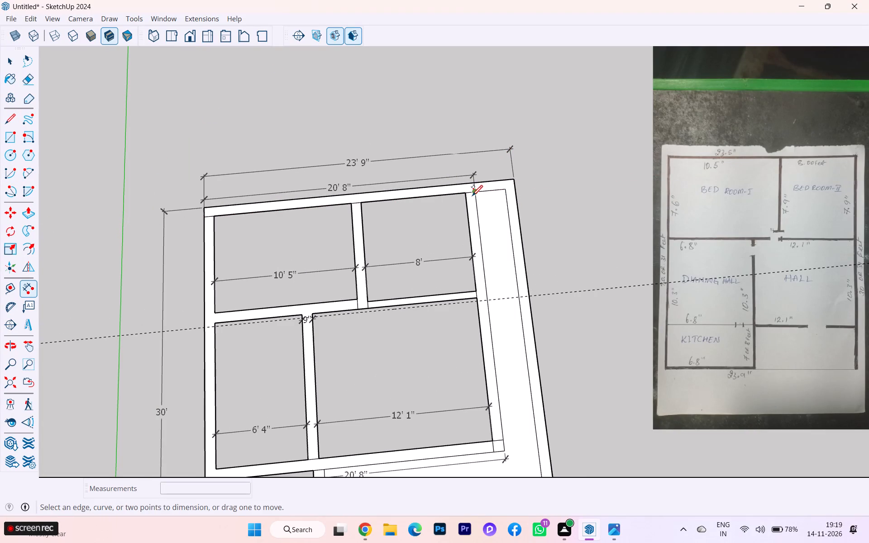
left_click(473, 195)
left_click(504, 189)
left_click(494, 157)
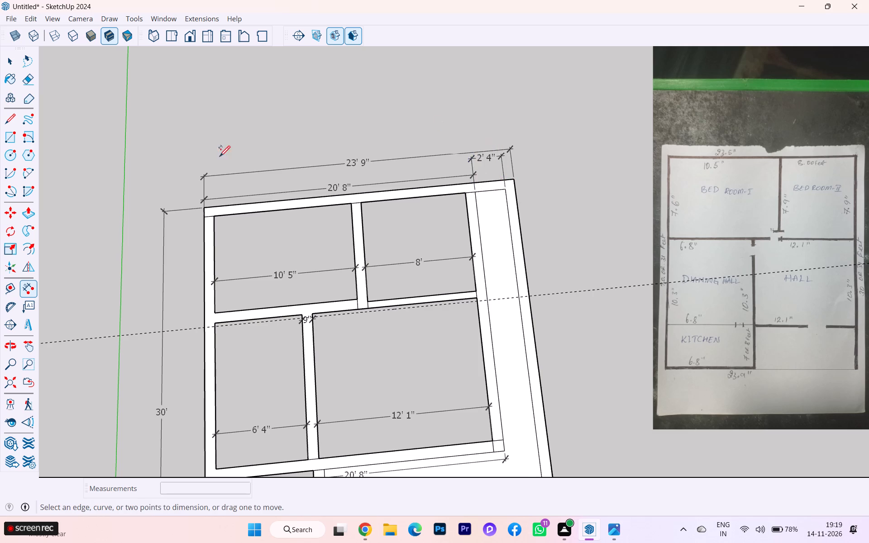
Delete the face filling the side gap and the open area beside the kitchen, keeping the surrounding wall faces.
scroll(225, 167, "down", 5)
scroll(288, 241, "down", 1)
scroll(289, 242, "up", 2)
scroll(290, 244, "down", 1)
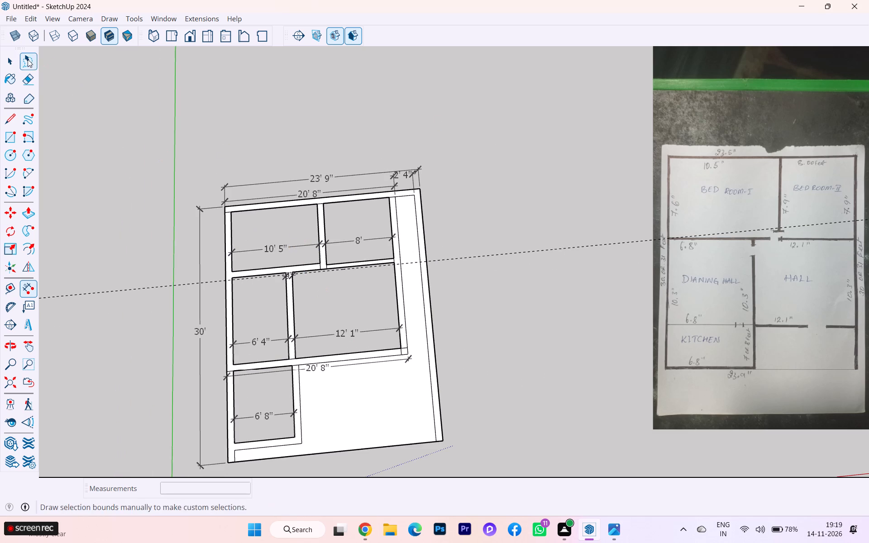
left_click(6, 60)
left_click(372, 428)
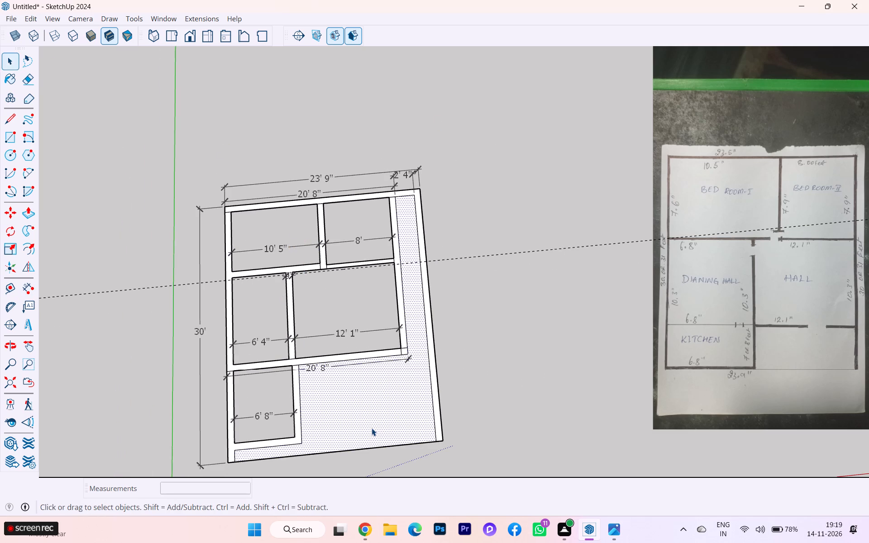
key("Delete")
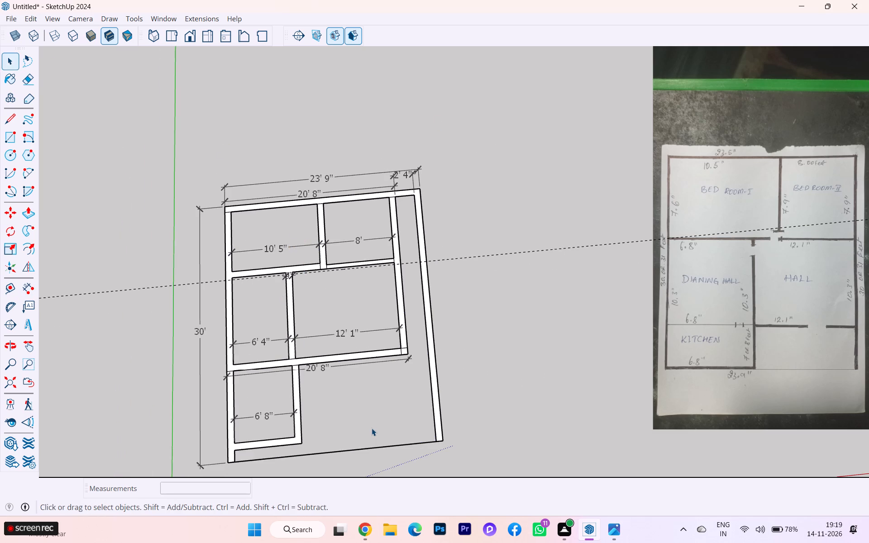
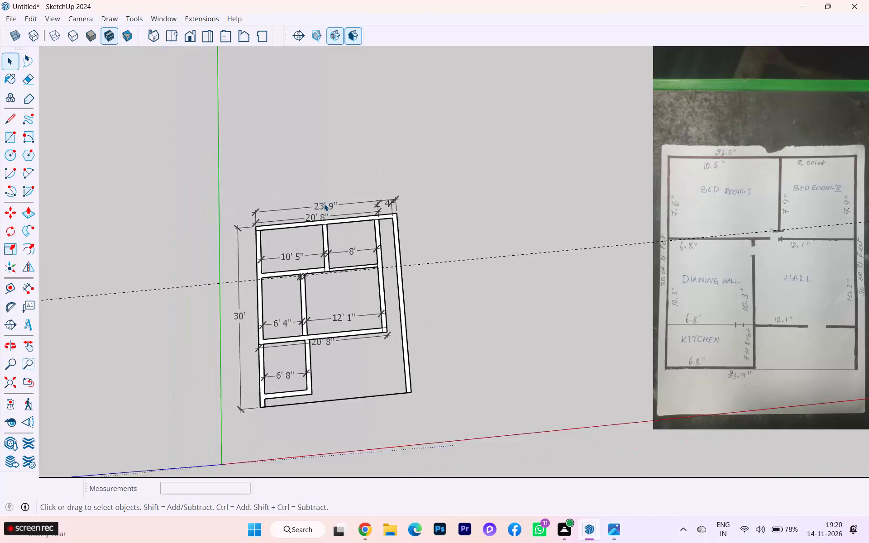
Examine the dimensioned wall layout against the hand-drawn plan, including the wall between Bedroom II and the hall.
scroll(329, 252, "up", 2)
scroll(329, 333, "up", 2)
scroll(330, 335, "down", 1)
scroll(330, 337, "up", 2)
scroll(334, 345, "down", 1)
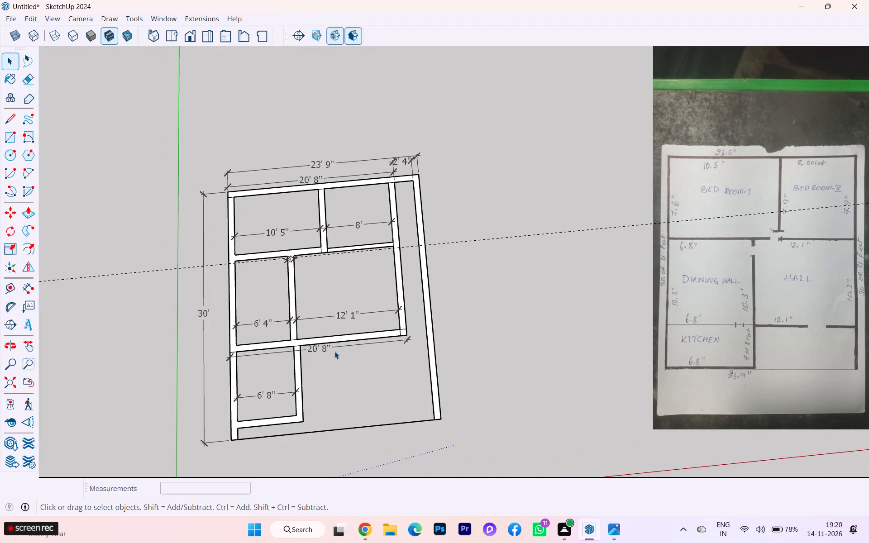
scroll(334, 351, "down", 1)
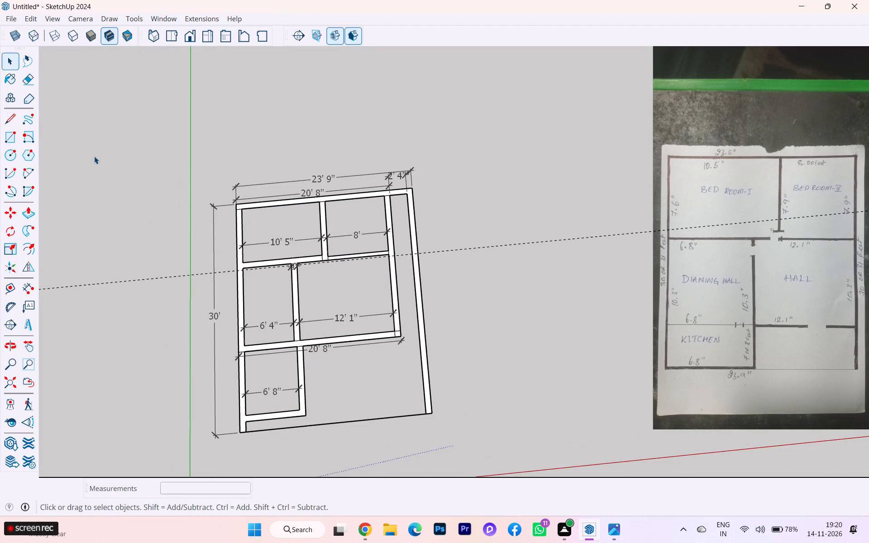
scroll(122, 197, "up", 2)
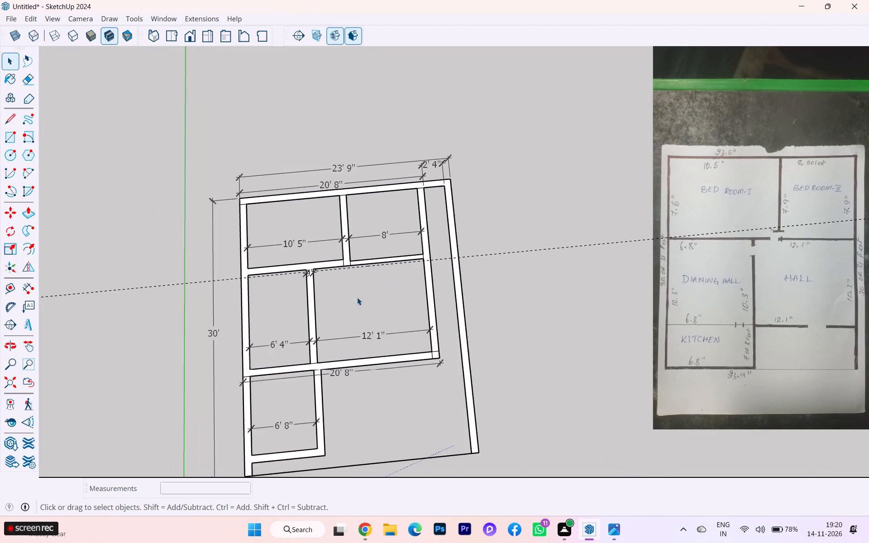
scroll(358, 296, "down", 4)
scroll(330, 263, "up", 6)
scroll(335, 272, "down", 1)
scroll(335, 272, "up", 6)
scroll(415, 280, "down", 1)
scroll(415, 280, "up", 1)
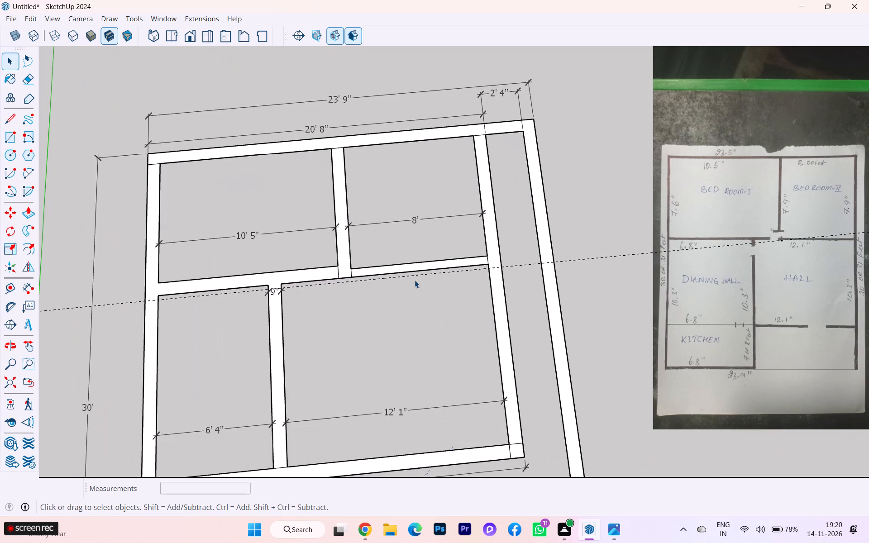
left_click(411, 262)
scroll(293, 267, "up", 1)
scroll(320, 290, "down", 7)
scroll(312, 299, "up", 1)
scroll(308, 302, "down", 1)
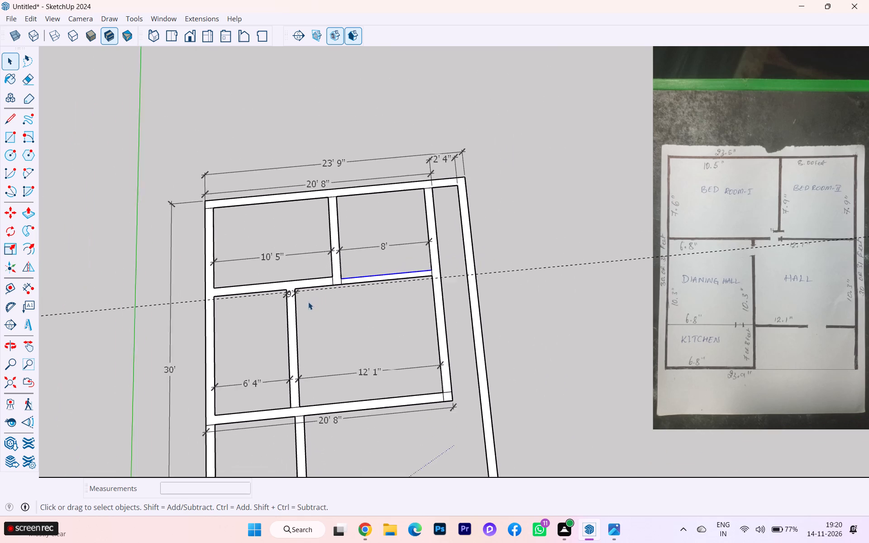
scroll(308, 302, "down", 8)
scroll(328, 312, "up", 2)
scroll(328, 314, "down", 1)
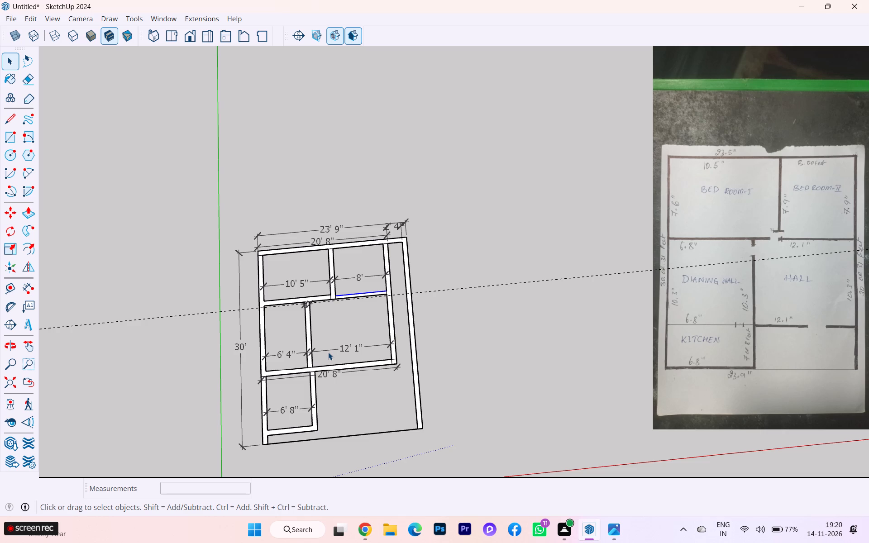
scroll(285, 356, "up", 5)
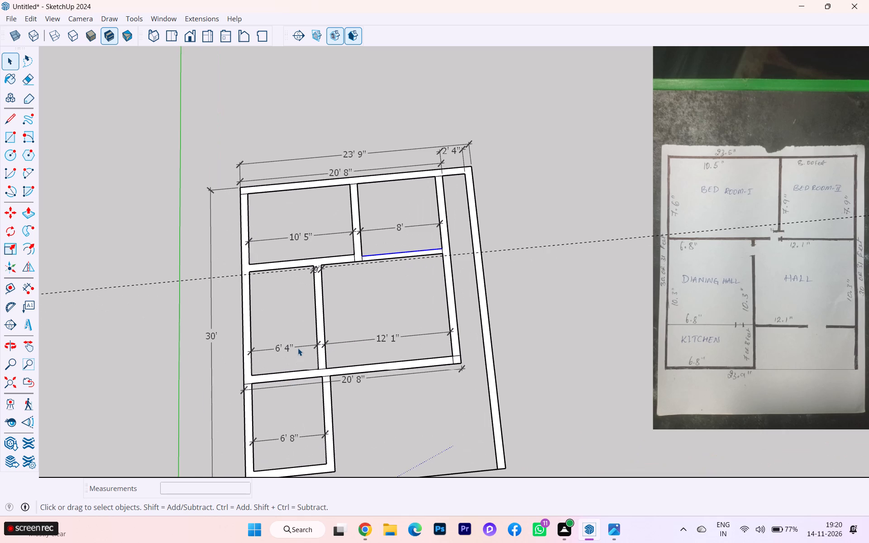
Delete the interior width dimensions of the dining hall, hall, Bedroom I and Bedroom II.
left_click(298, 343)
left_click(295, 347)
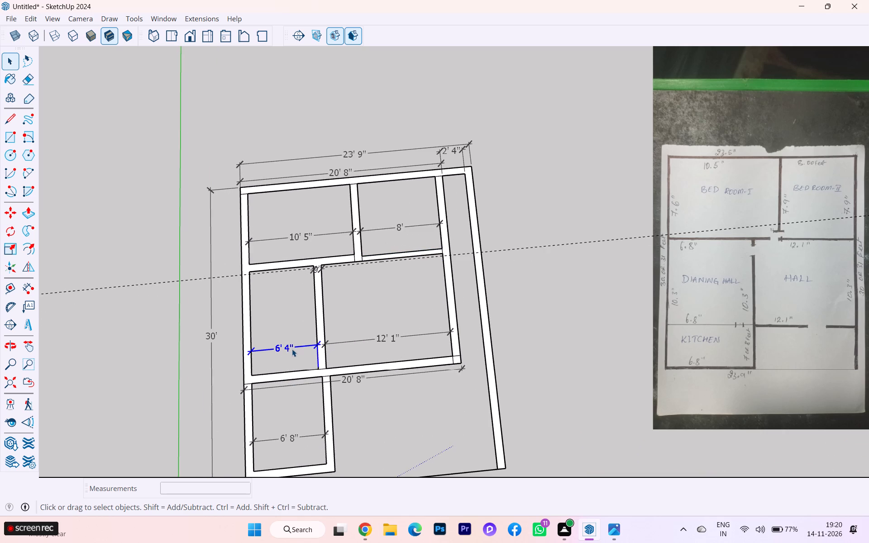
key("Delete")
left_click(373, 339)
key("Delete")
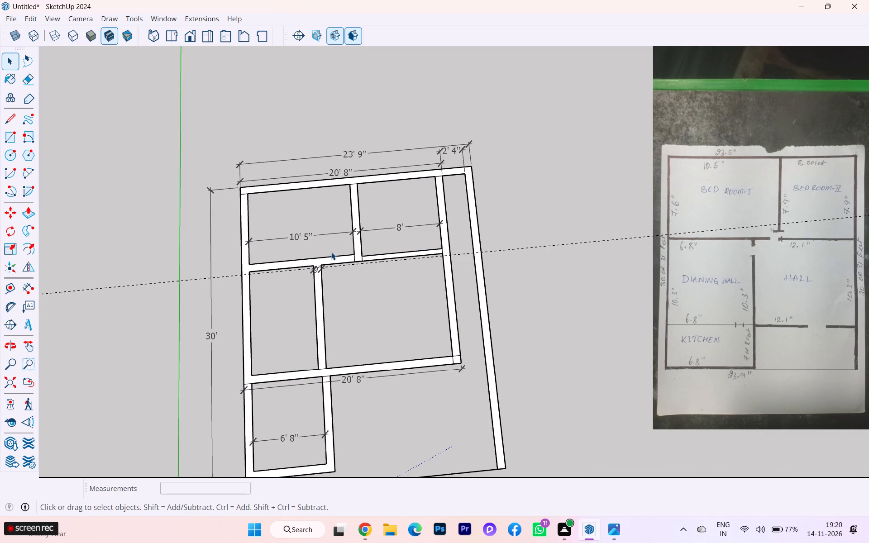
left_click(320, 236)
key("Delete")
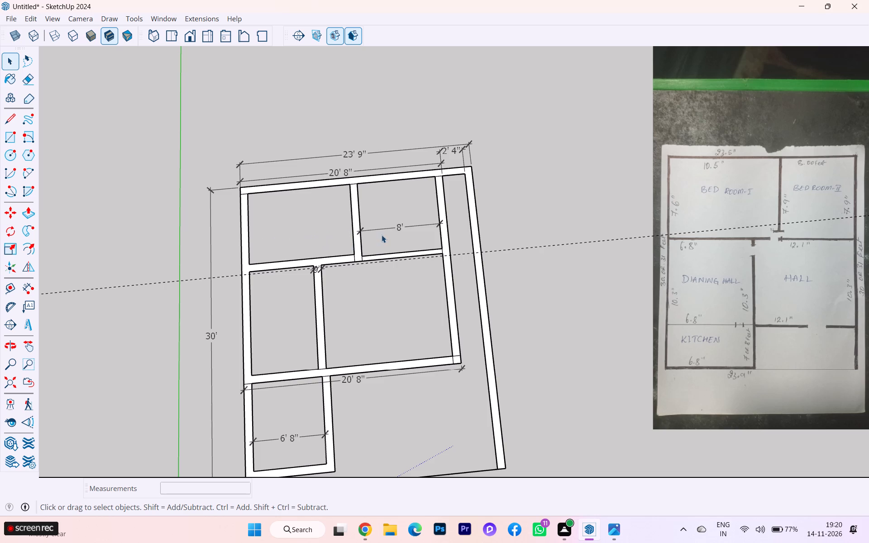
left_click(387, 230)
key("Delete")
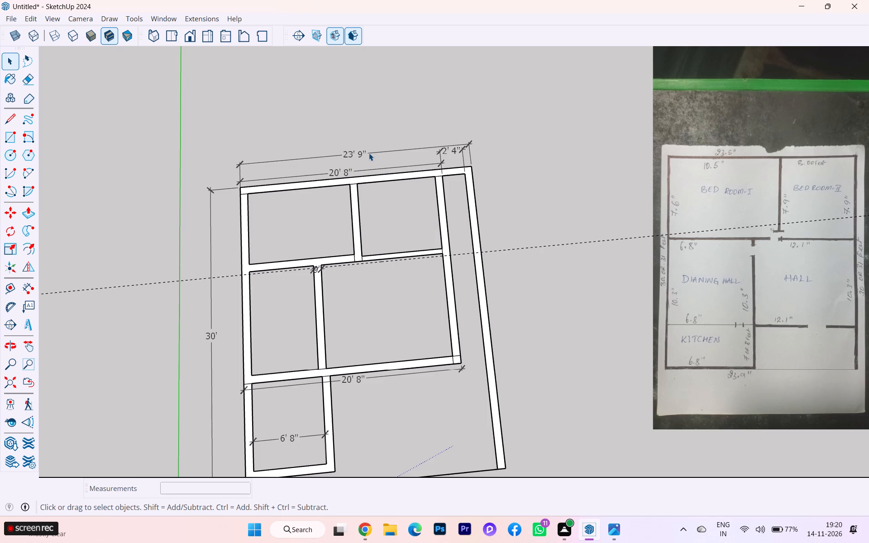
Delete the three dimensions above the top wall: 23' 9", 20' 8" and 2' 4".
left_click(369, 152)
key("Delete")
left_click(370, 153)
key("Delete")
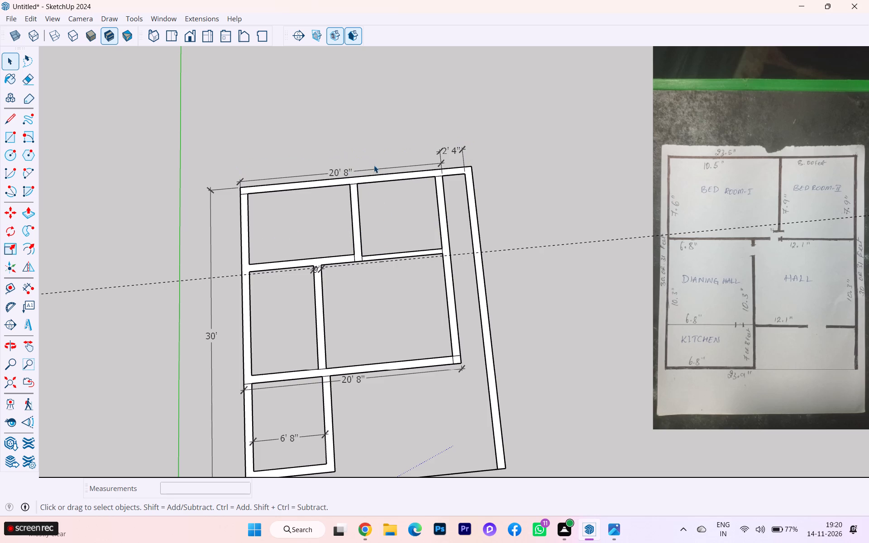
left_click(371, 171)
key("Delete")
left_click(442, 162)
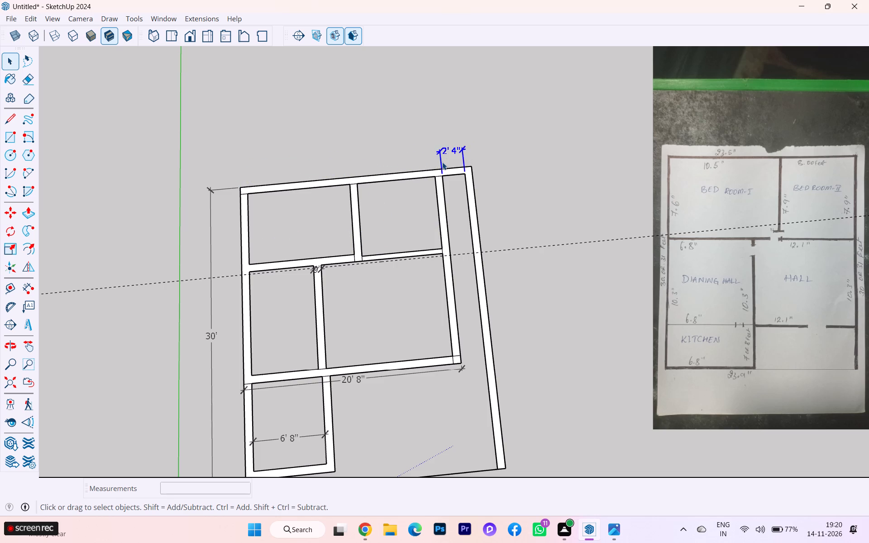
key("Delete")
Delete the dashed guide line below the bedrooms and the 9" thickness dimension on the dining hall–hall wall.
scroll(315, 265, "up", 2)
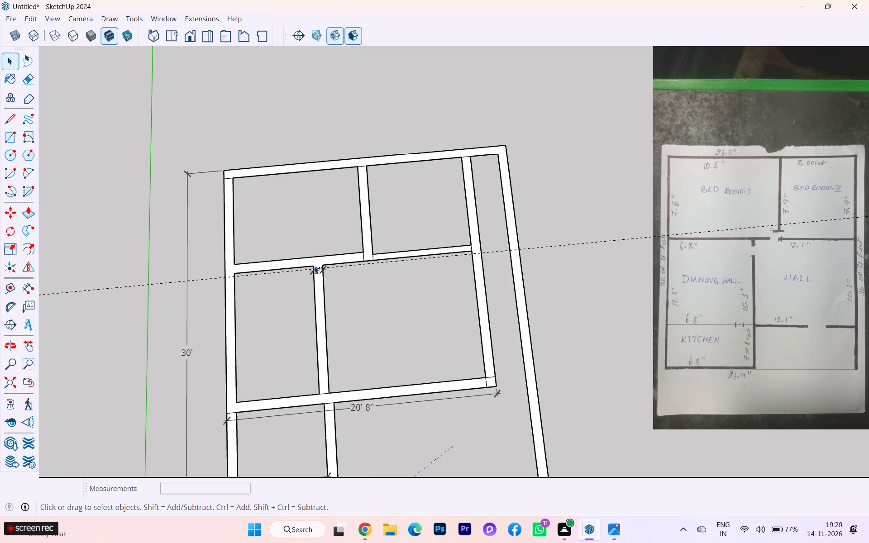
left_click(315, 269)
key("Delete")
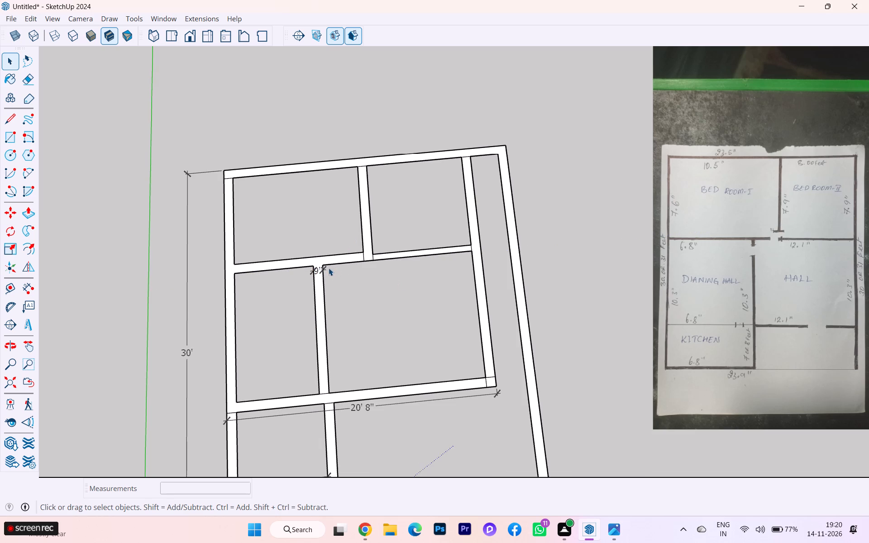
left_click(317, 272)
key("Delete")
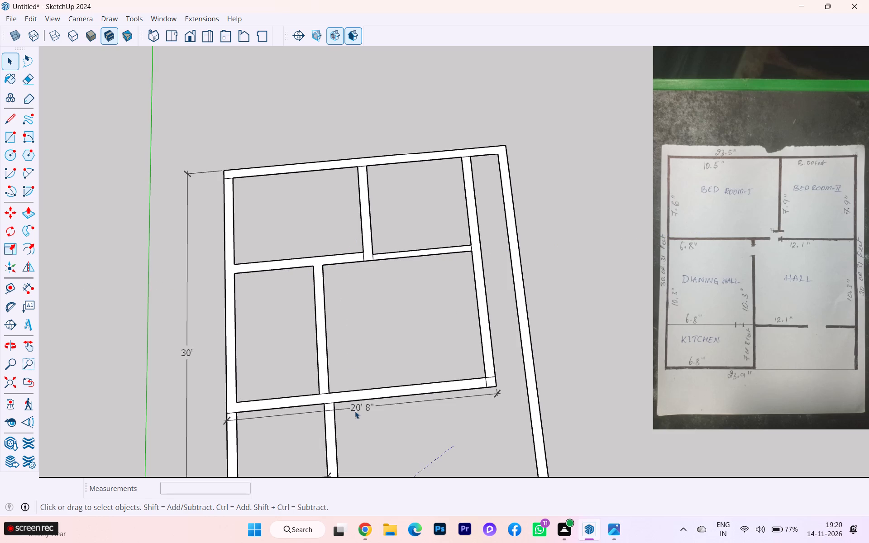
Delete the remaining dimensions: 20' 8" below the hall, 30' beside the outer wall, and 6' 8" in the kitchen.
left_click(355, 411)
key("Delete")
left_click(190, 348)
key("Delete")
scroll(247, 269, "down", 3)
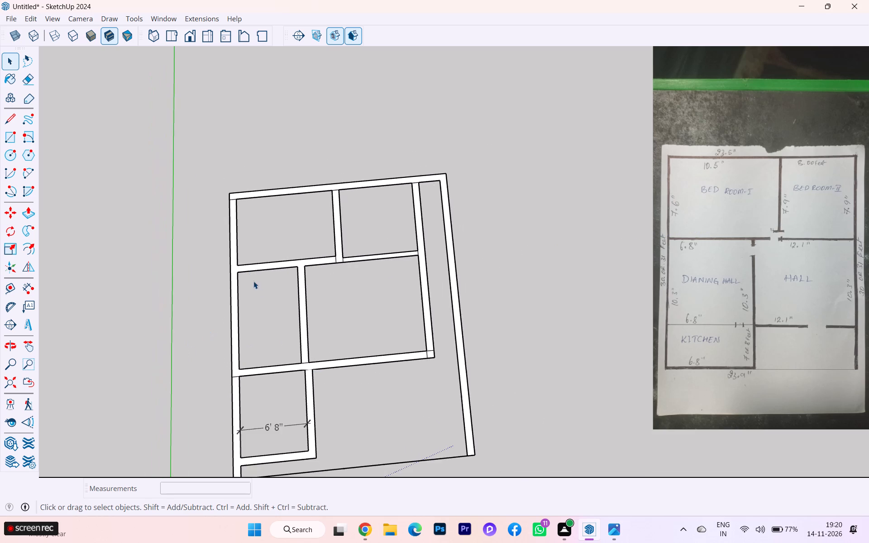
scroll(315, 358, "up", 3)
scroll(299, 367, "down", 3)
scroll(298, 378, "up", 1)
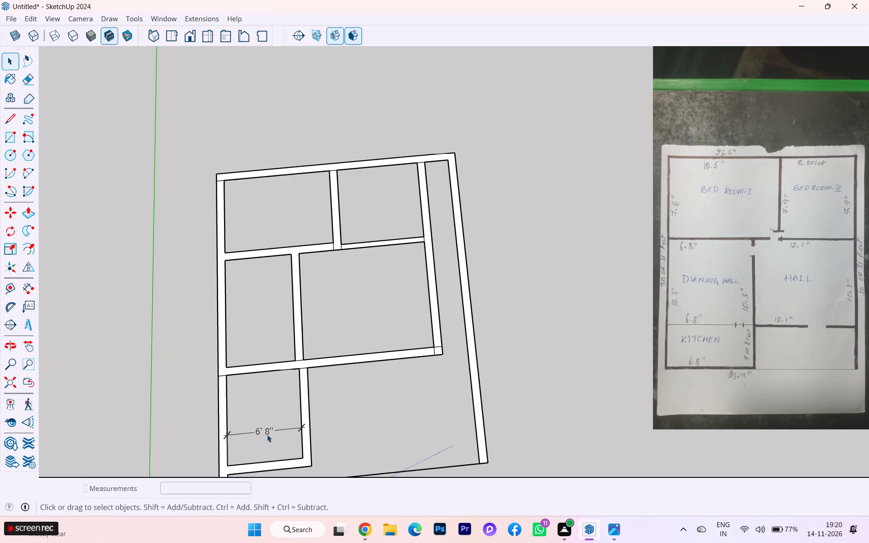
left_click(265, 425)
left_click(263, 430)
key("Delete")
Erase the edges of the wall separating Bedroom I from the dining hall, up to the Bedroom I–II partition.
scroll(294, 413, "down", 3)
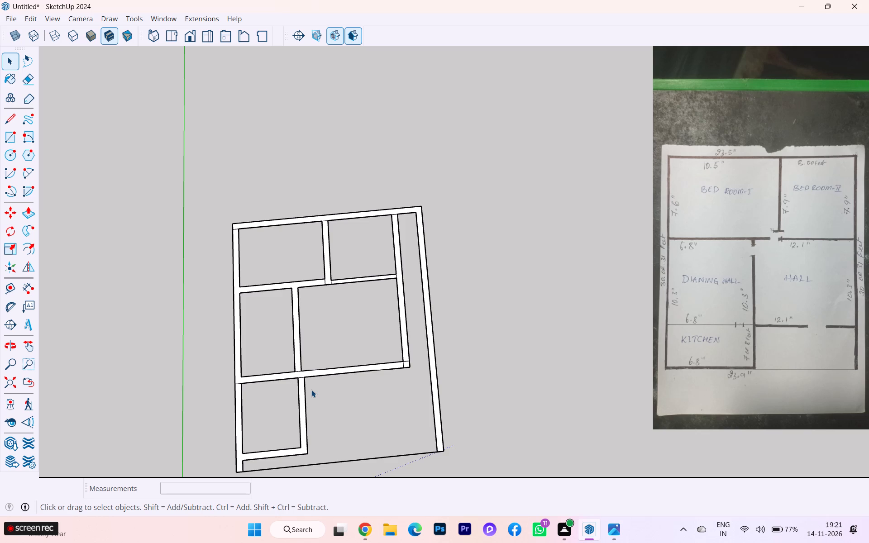
scroll(276, 325, "up", 4)
scroll(275, 326, "down", 1)
scroll(274, 327, "up", 1)
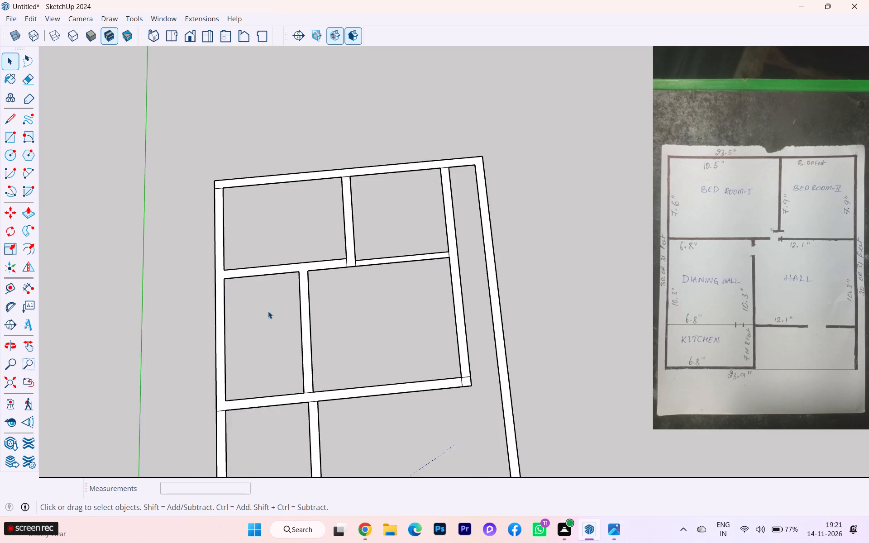
scroll(274, 304, "up", 3)
left_click_drag(279, 271, 272, 248)
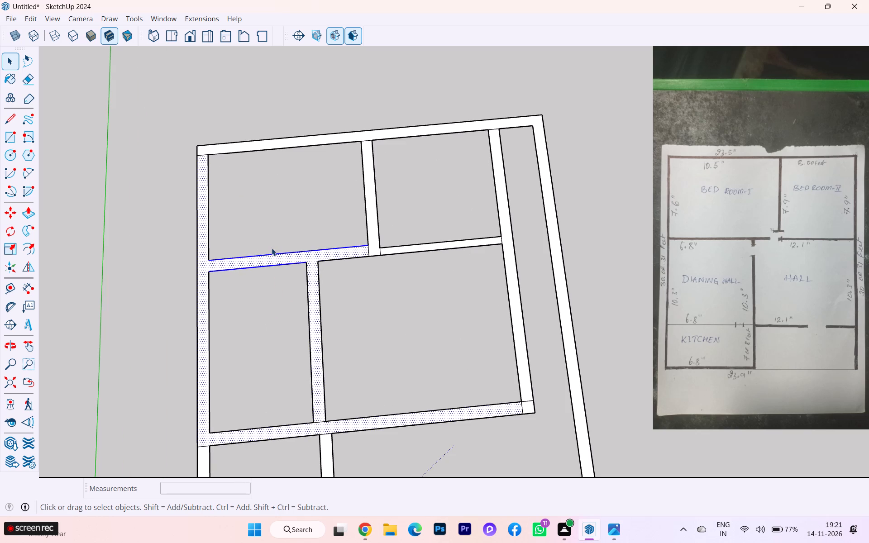
key("Escape")
type("ex")
left_click_drag(278, 265, 279, 239)
key("ctrl+z")
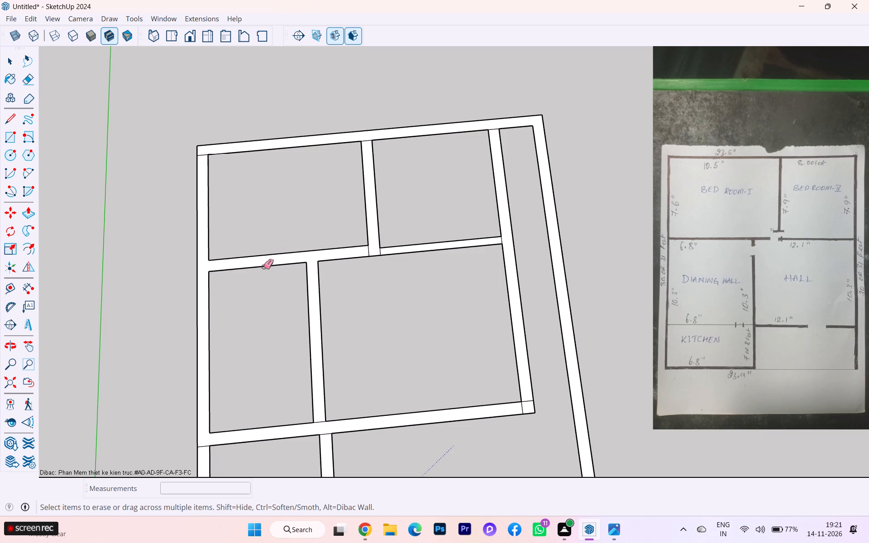
left_click(268, 255)
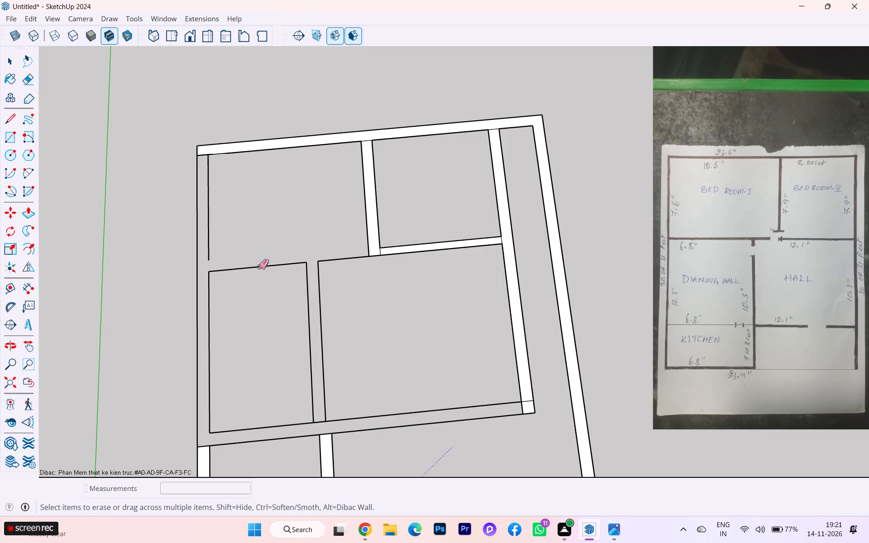
left_click(259, 267)
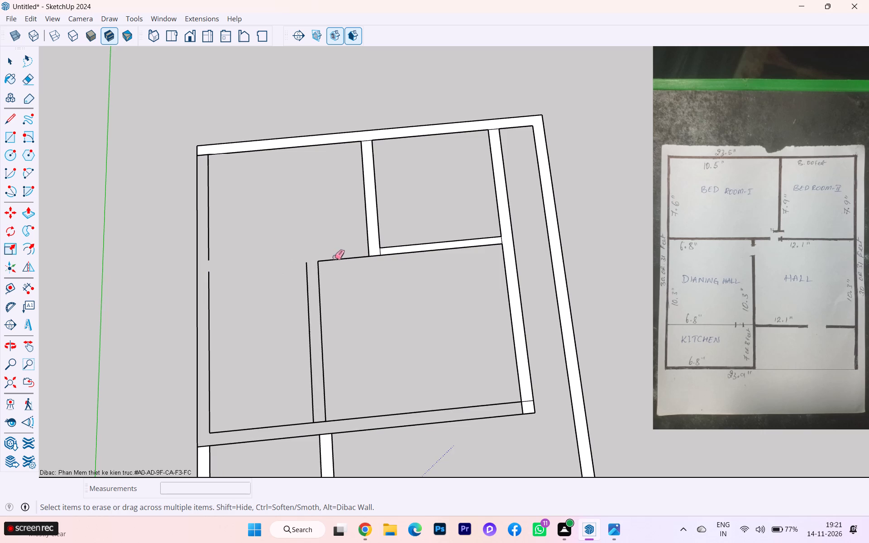
left_click(334, 259)
Draw a 9" line closing the gap in the outer wall's inner edge where the Bedroom I wall met it.
left_click(19, 120)
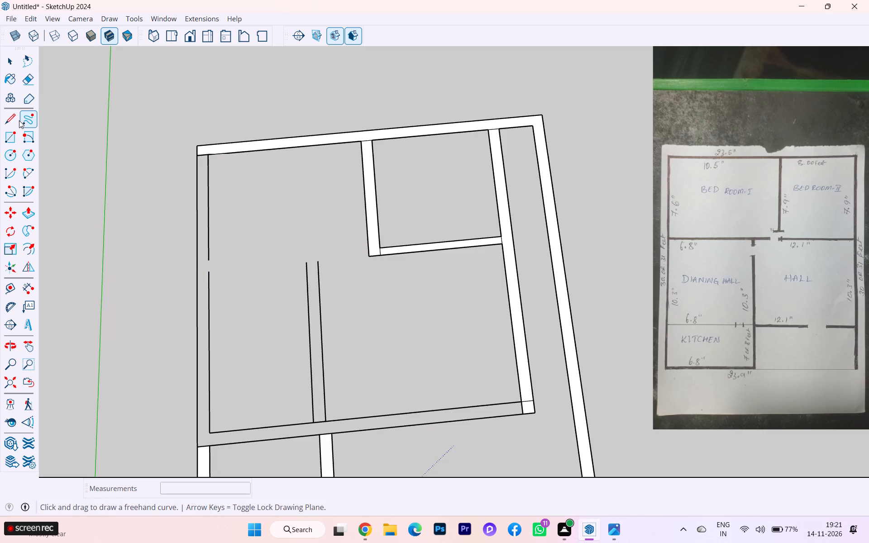
left_click(10, 119)
left_click(208, 261)
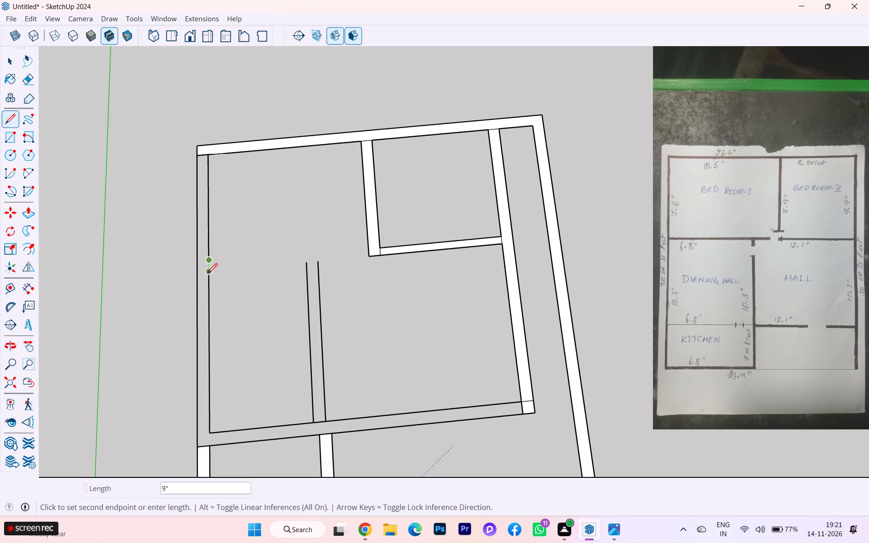
left_click(207, 273)
key("Escape")
scroll(329, 275, "down", 2)
scroll(349, 283, "up", 1)
scroll(353, 284, "down", 1)
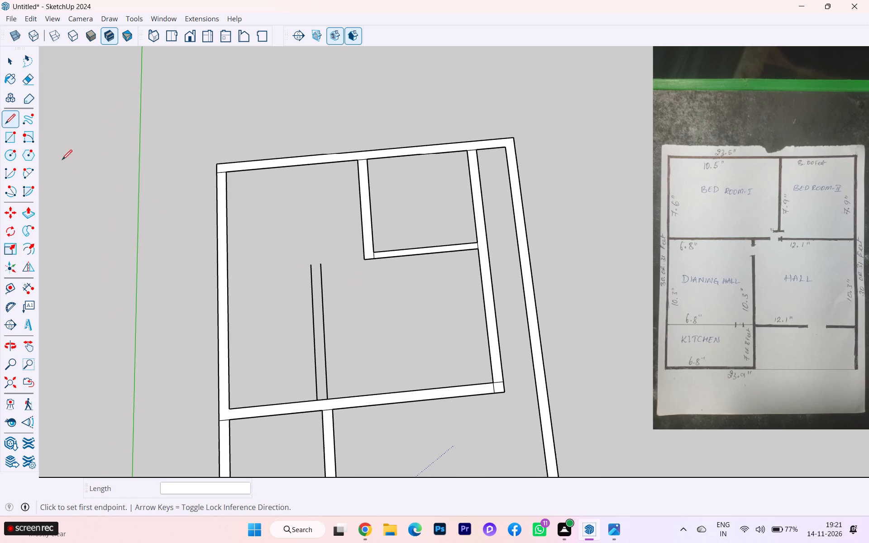
left_click(6, 58)
scroll(327, 314, "down", 2)
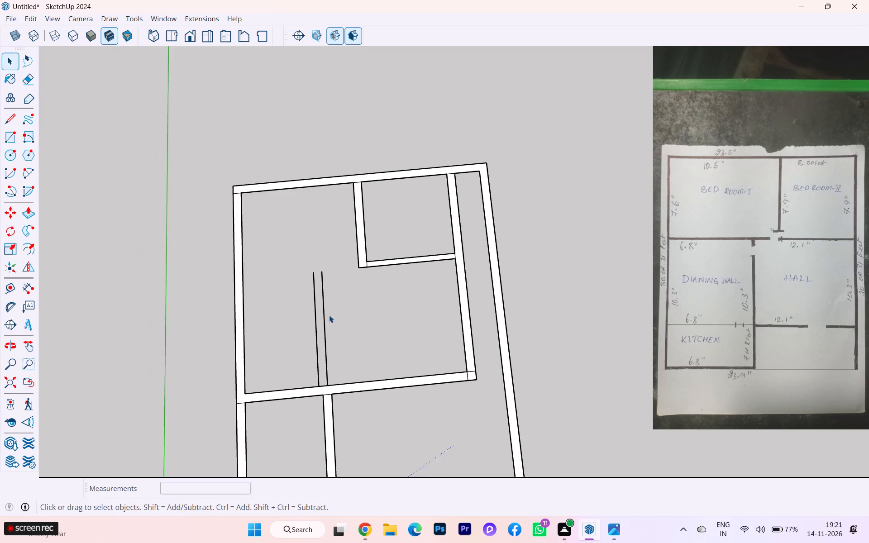
Place a guide 7'9" from the inner edge of Bedroom I's top outer wall, running parallel to it.
key("e")
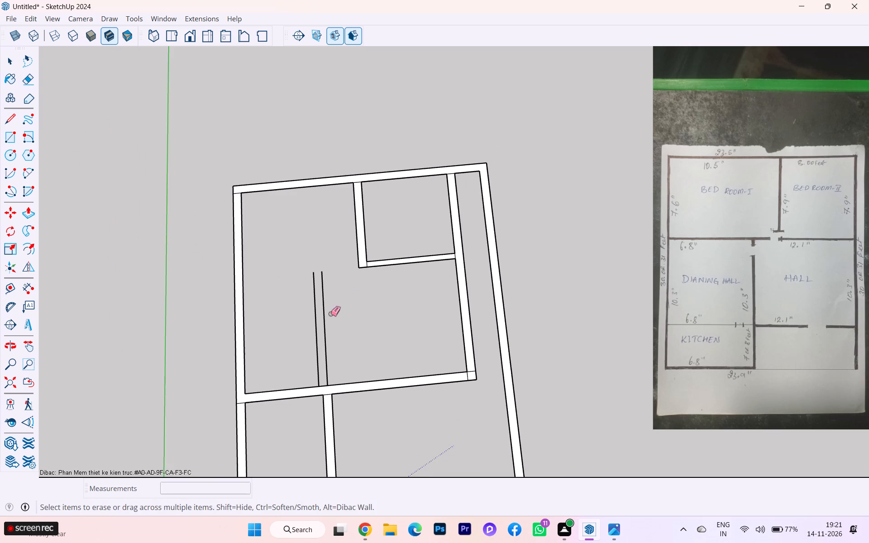
scroll(334, 268, "up", 6)
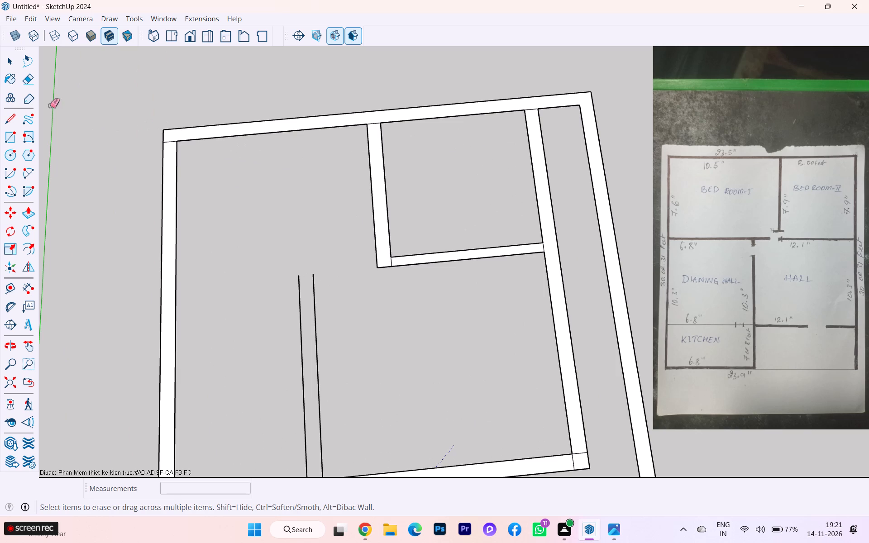
key("t")
key("Return")
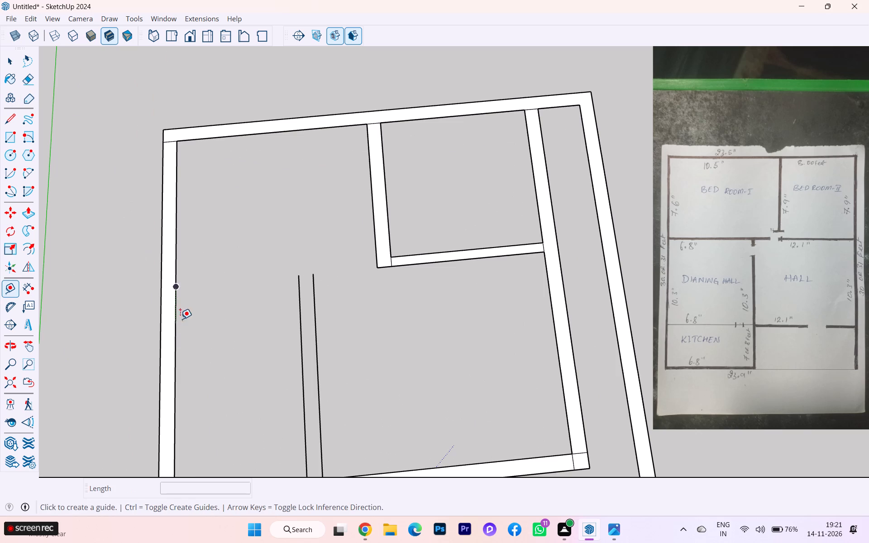
left_click(279, 134)
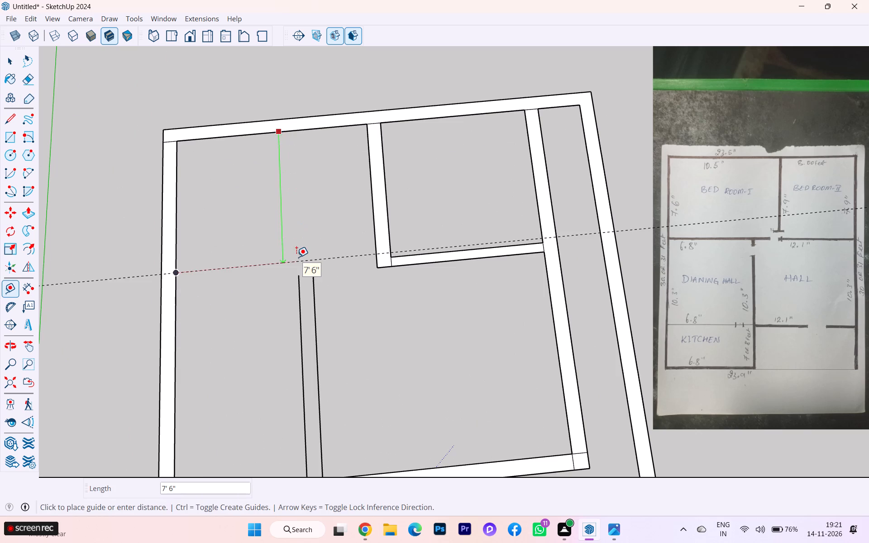
scroll(296, 257, "down", 4)
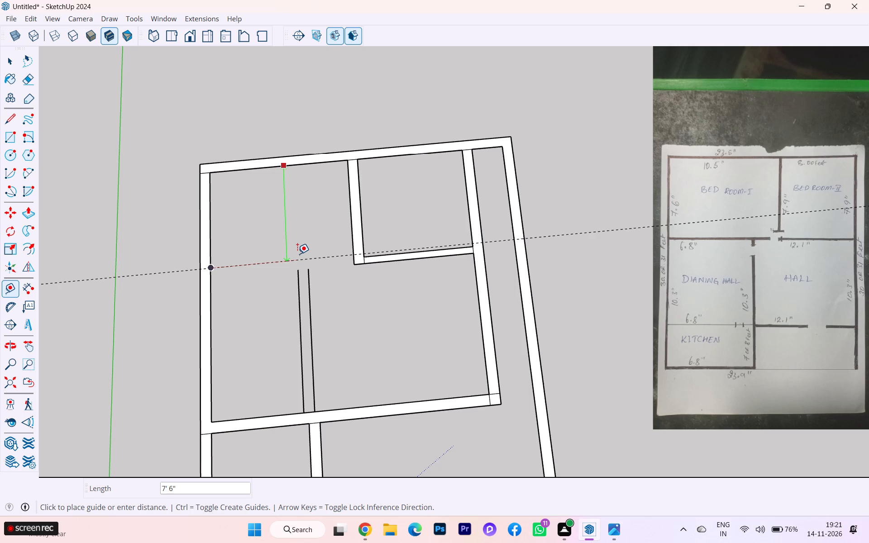
type("7'9")
key("Return")
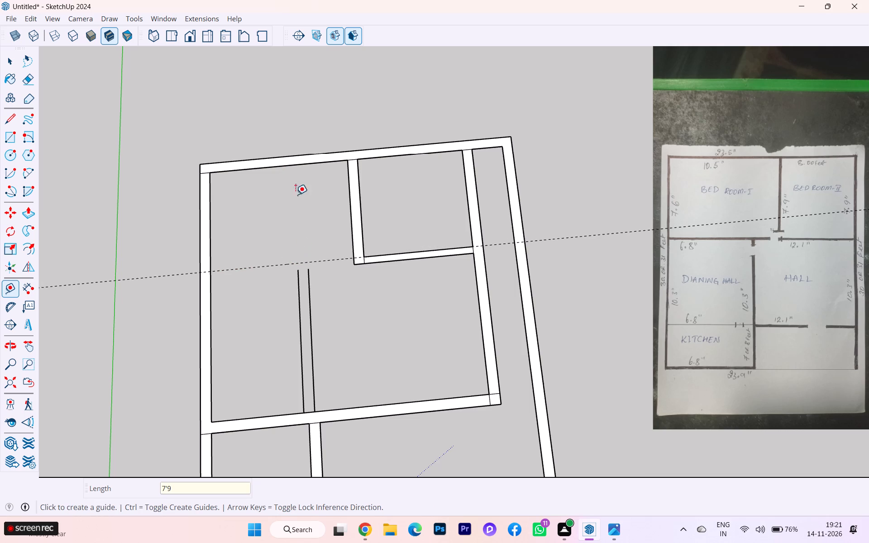
Place a second parallel guide 9" beyond the first, towards the dining hall, marking the new wall's thickness.
left_click(326, 259)
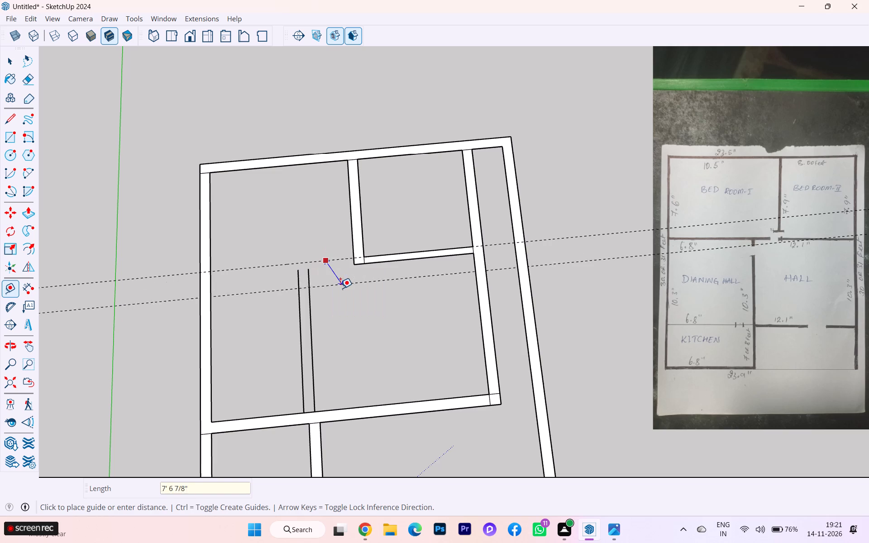
key("Left")
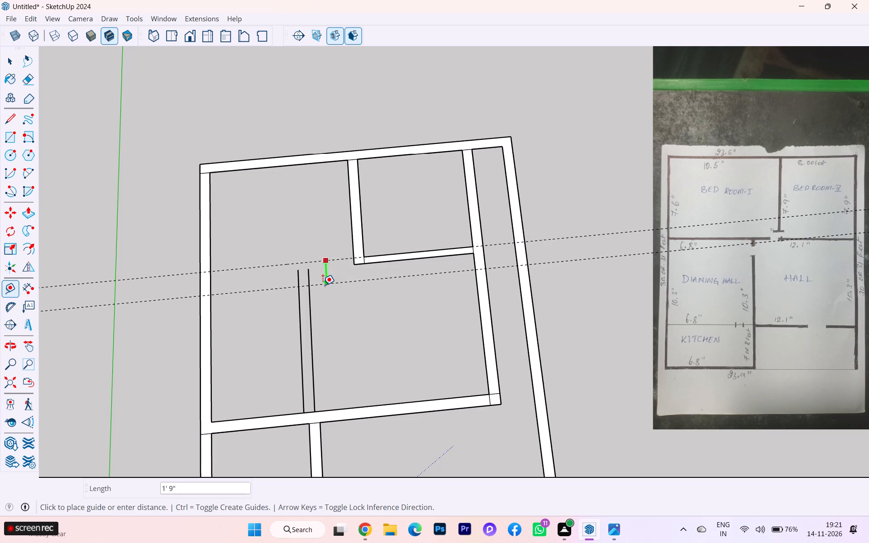
key("9")
key("Return")
Measure the gap between the lower edge of Bedroom II's bottom wall and the lower guide.
scroll(323, 285, "up", 2)
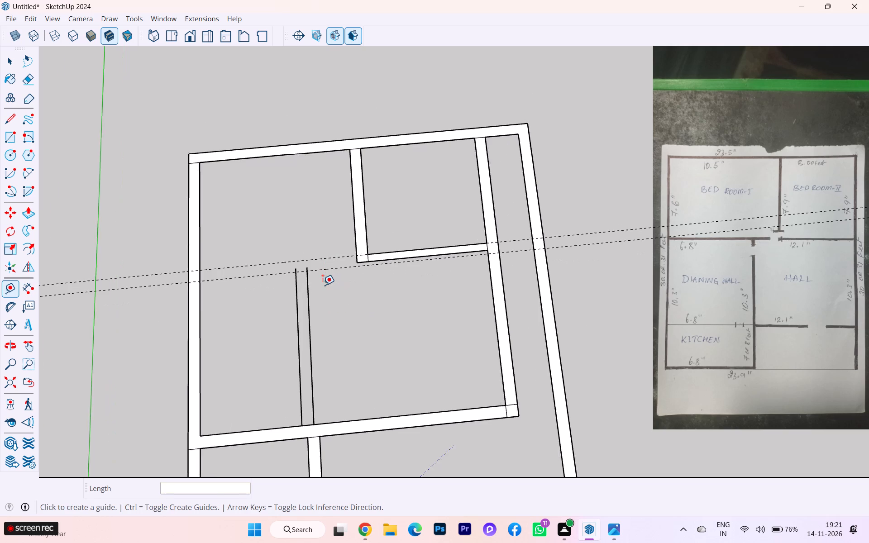
scroll(323, 285, "up", 2)
scroll(323, 285, "down", 1)
scroll(325, 280, "up", 3)
scroll(412, 298, "up", 2)
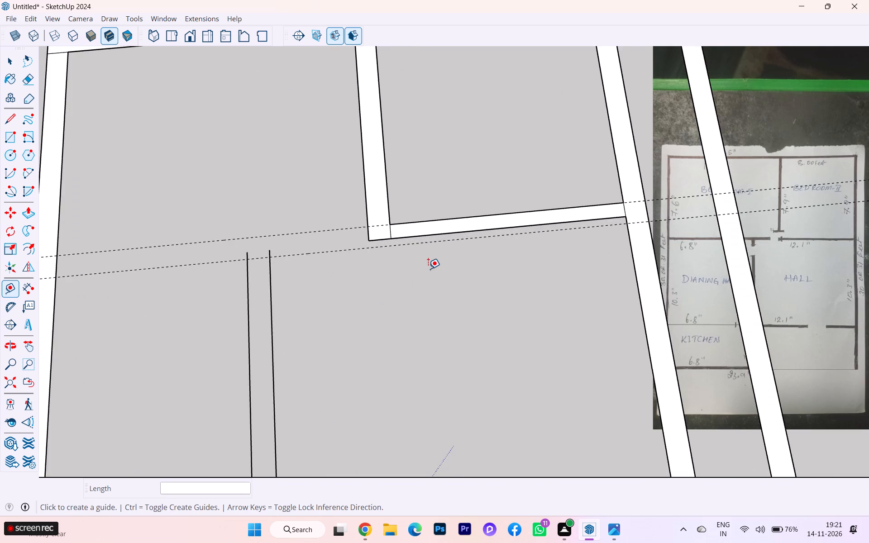
scroll(428, 269, "up", 2)
left_click(425, 229)
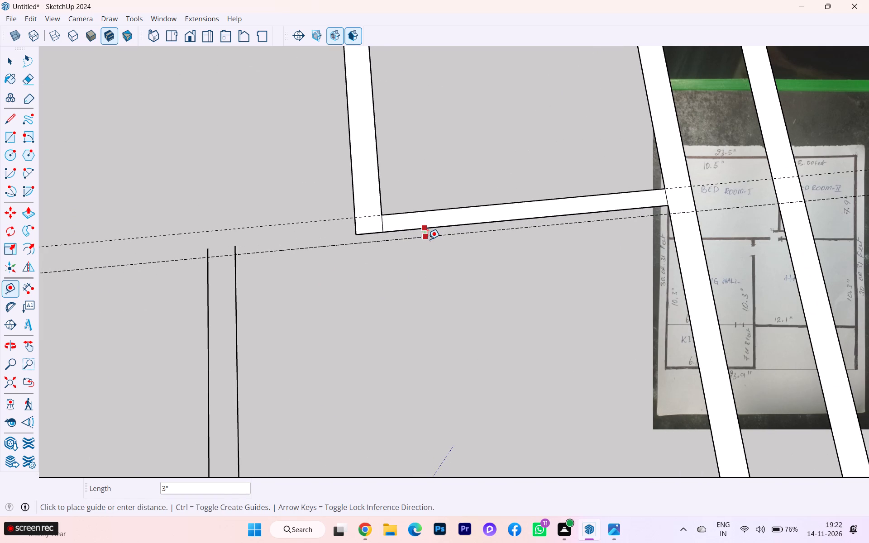
left_click(428, 239)
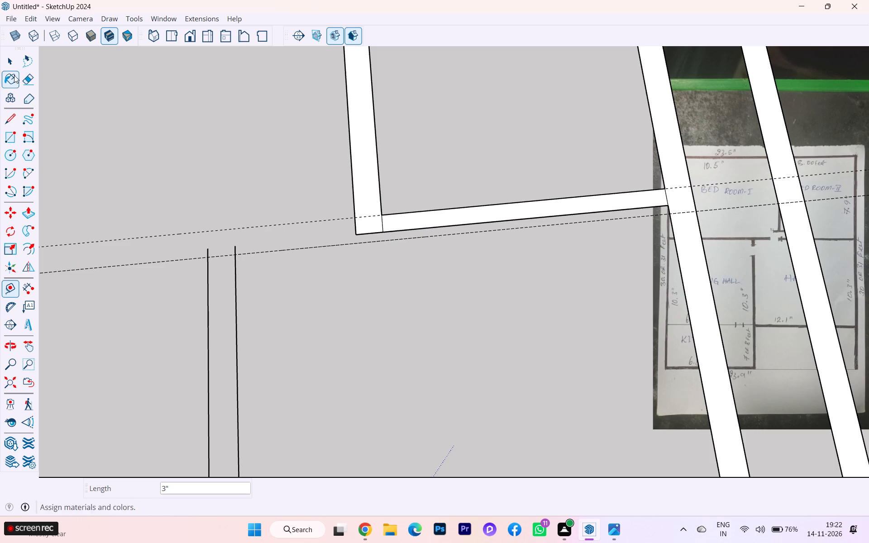
Move the lower edge of Bedroom II's bottom wall 3" onto the lower guide.
left_click(14, 67)
left_click(400, 232)
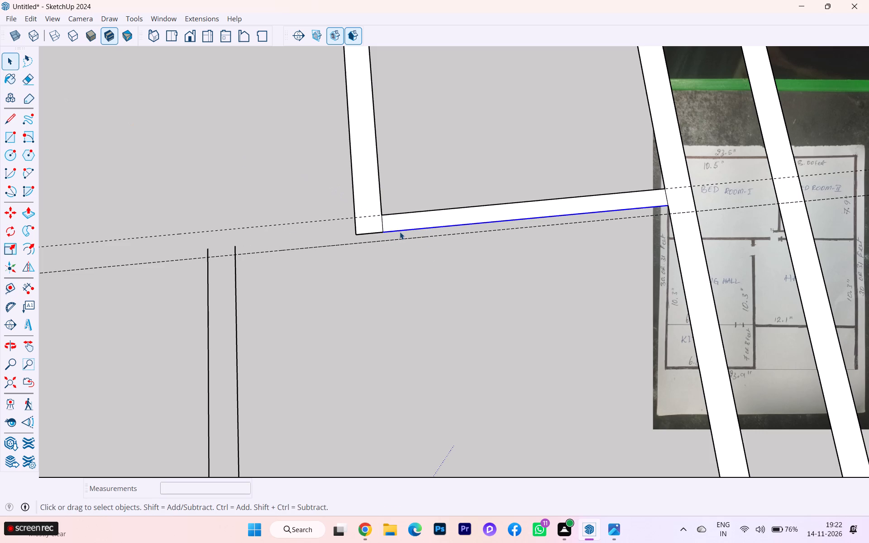
key("m")
key("Return")
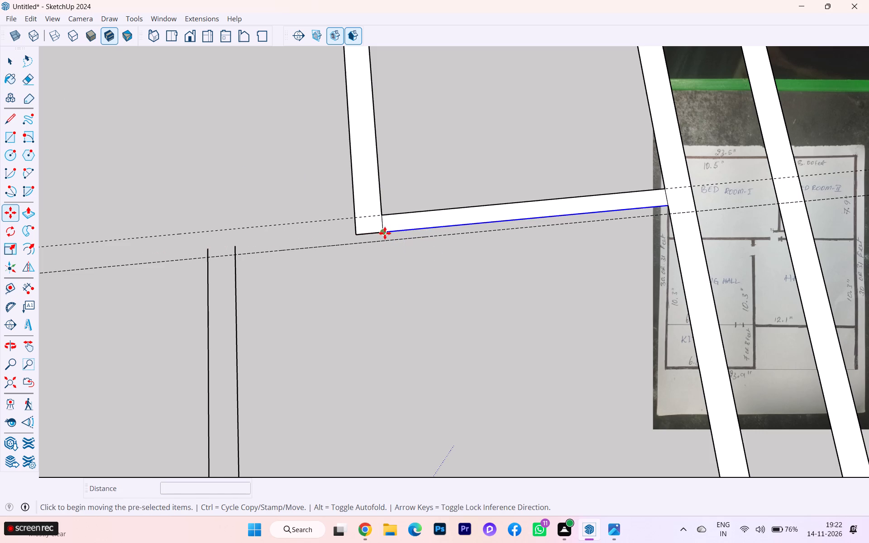
left_click(385, 233)
left_click(384, 242)
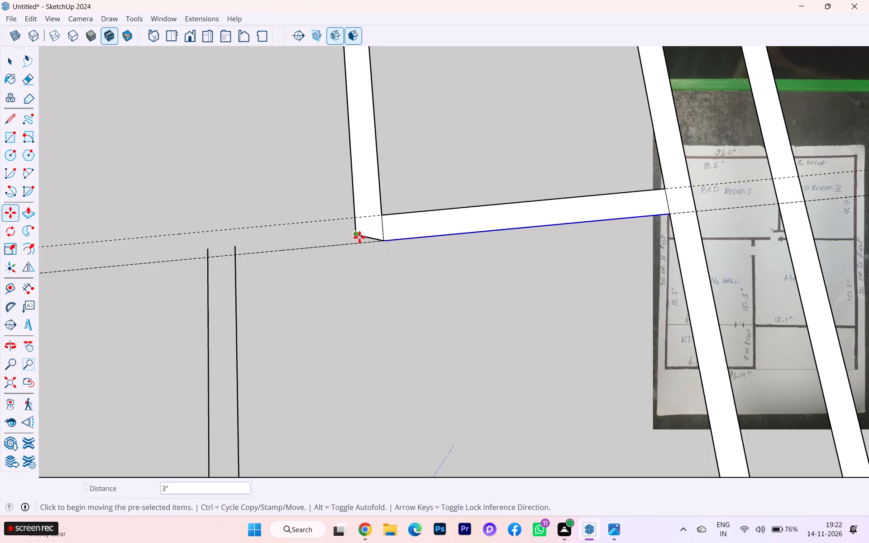
Erase the slanted edge at the lower end of the Bedroom I–II partition.
scroll(359, 237, "up", 1)
scroll(359, 237, "down", 1)
scroll(359, 237, "up", 4)
left_click(29, 74)
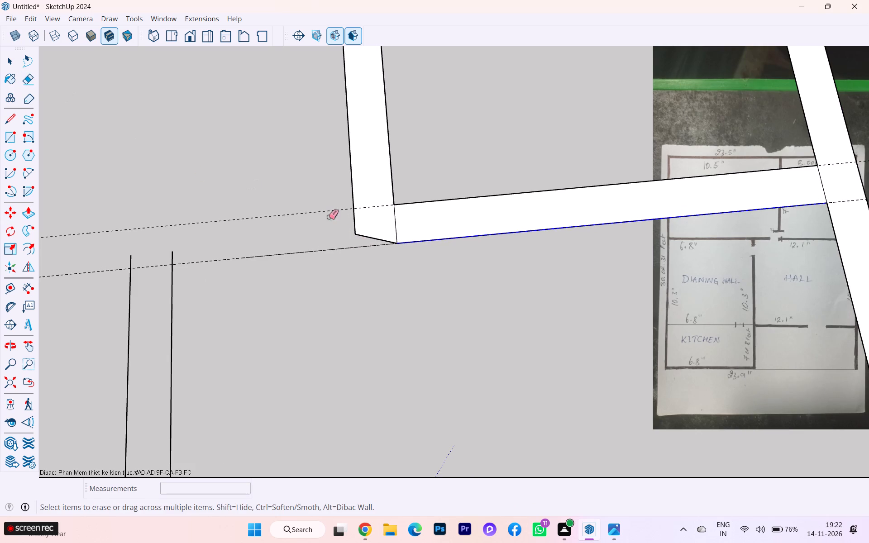
left_click(366, 237)
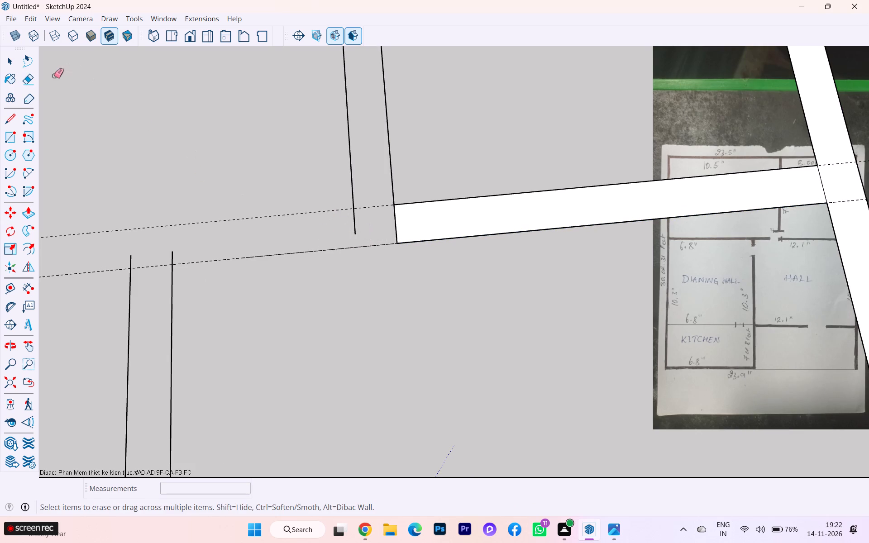
Draw a short line extending the partition's Bedroom I side edge down to the lower guide.
left_click(17, 112)
scroll(351, 226, "up", 1)
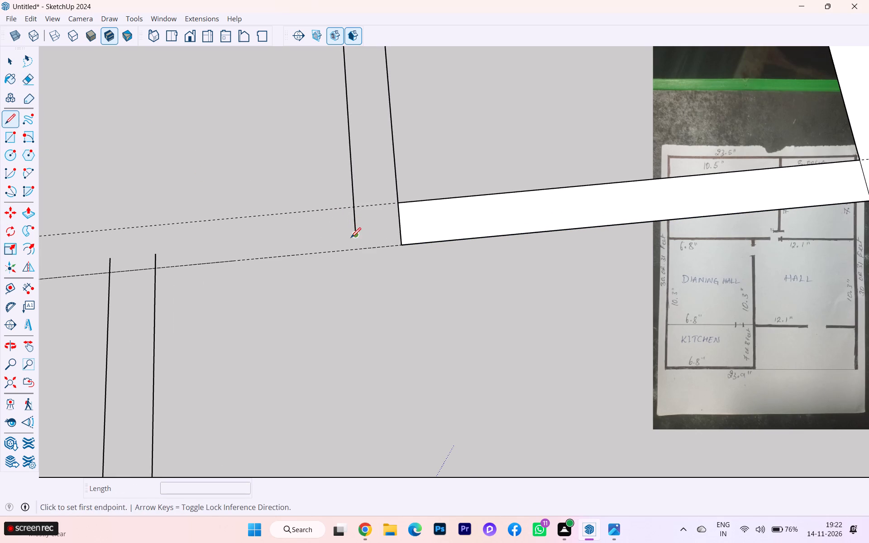
left_click(359, 235)
left_click(357, 250)
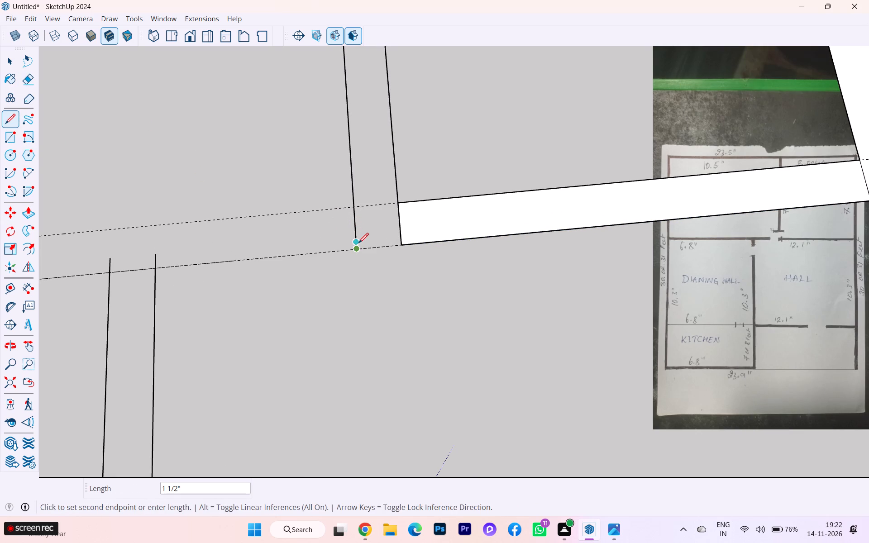
key("Escape")
Draw the new wall below Bedroom I with 11' 2" lines along both guides, from the outer wall to the Bedroom II wall's end.
scroll(387, 258, "down", 3)
scroll(391, 261, "up", 2)
scroll(391, 261, "down", 6)
scroll(414, 263, "up", 3)
scroll(414, 263, "down", 1)
scroll(470, 280, "up", 1)
scroll(470, 280, "down", 2)
scroll(470, 280, "up", 5)
scroll(470, 280, "down", 12)
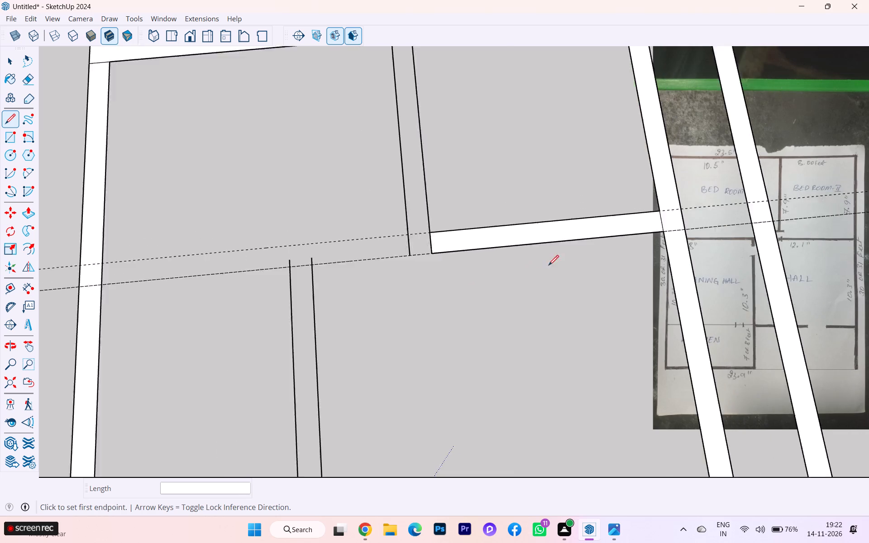
scroll(549, 265, "down", 2)
scroll(263, 270, "up", 3)
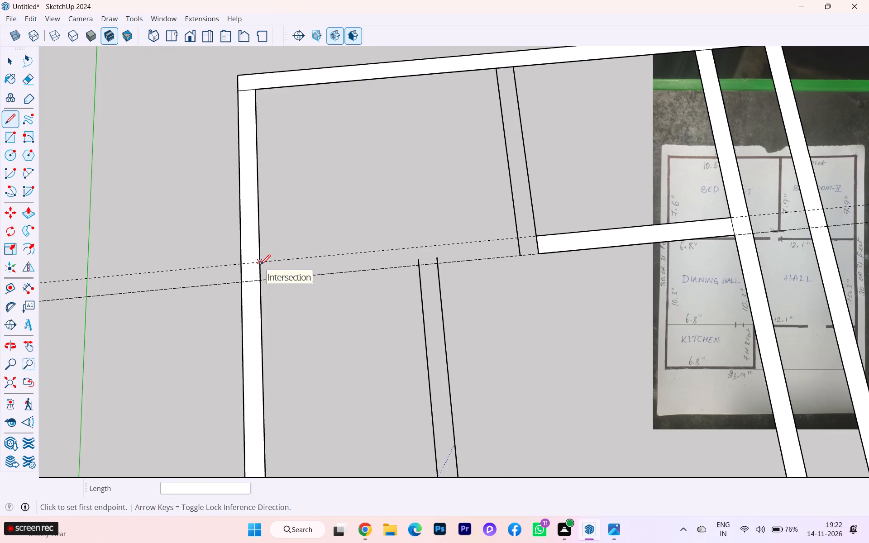
left_click(260, 265)
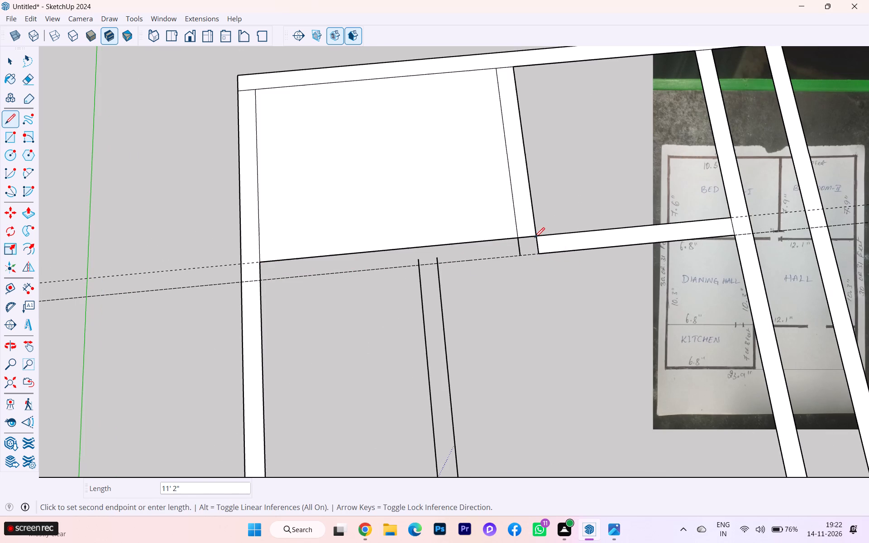
left_click(535, 238)
left_click(536, 256)
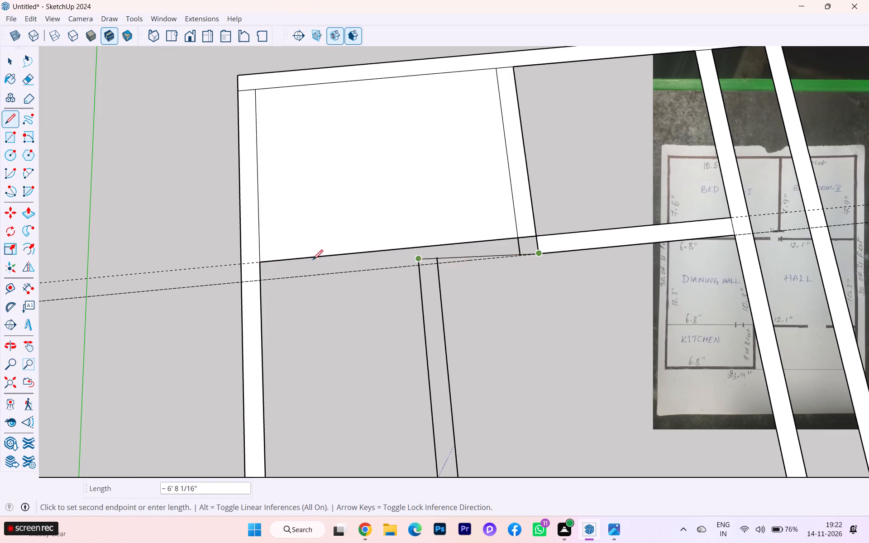
left_click(258, 285)
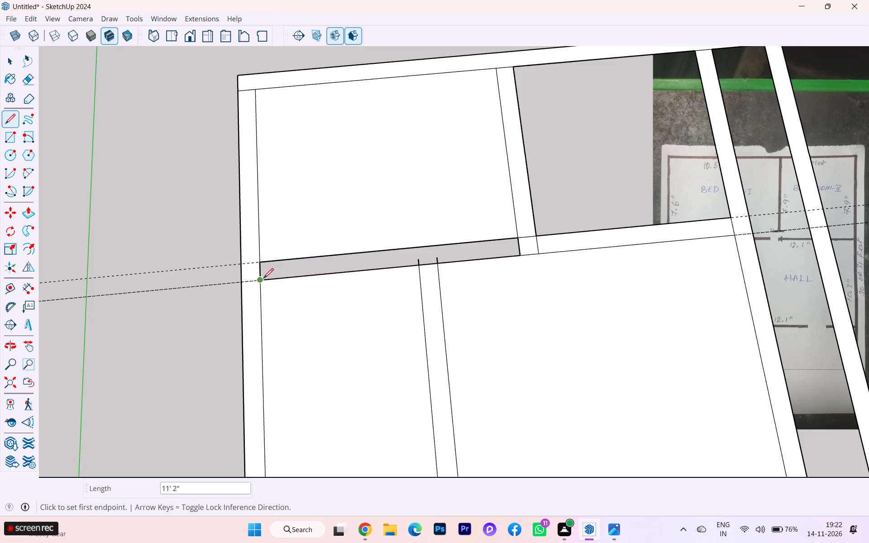
Erase the two ends of the dining hall–hall wall lines that protrude into the new Bedroom I wall.
scroll(282, 252, "up", 1)
scroll(282, 252, "down", 7)
left_click(22, 78)
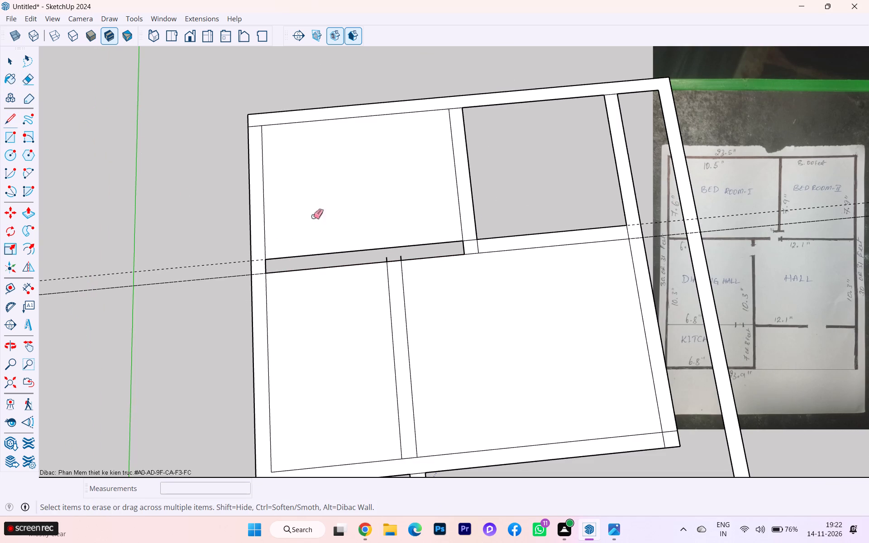
scroll(397, 271, "up", 8)
scroll(394, 258, "down", 1)
scroll(394, 258, "up", 2)
left_click(372, 248)
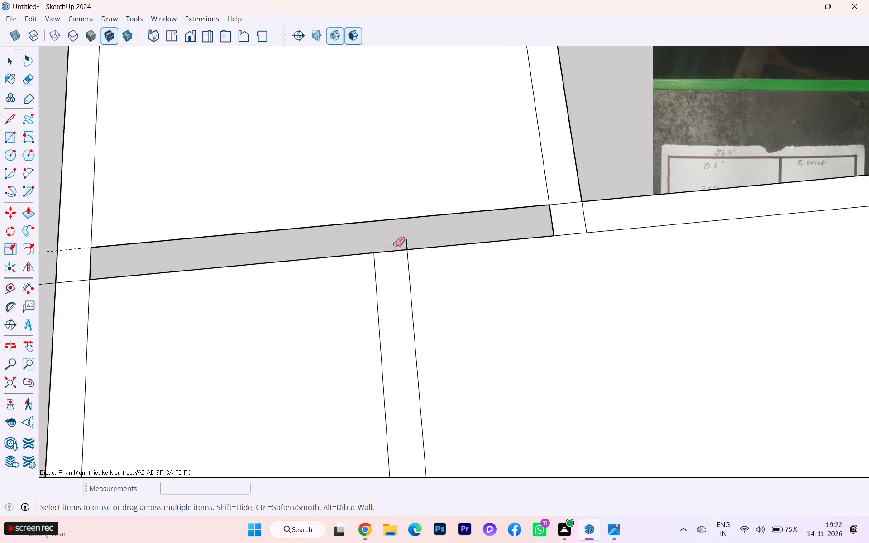
left_click(403, 244)
left_click(410, 244)
left_click(407, 247)
Erase the upper guide and the leftover short edges where the Bedroom I–II partition meets the cross wall.
scroll(411, 242, "down", 1)
scroll(411, 242, "up", 2)
scroll(411, 244, "down", 6)
scroll(509, 231, "down", 1)
scroll(509, 231, "up", 1)
scroll(509, 231, "down", 3)
scroll(535, 214, "up", 1)
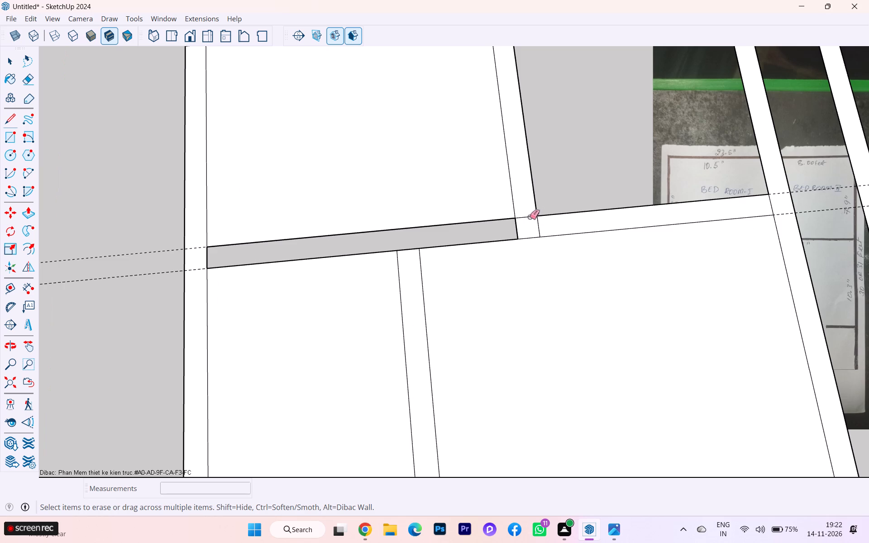
left_click(529, 216)
scroll(529, 230, "down", 3)
scroll(534, 238, "up", 3)
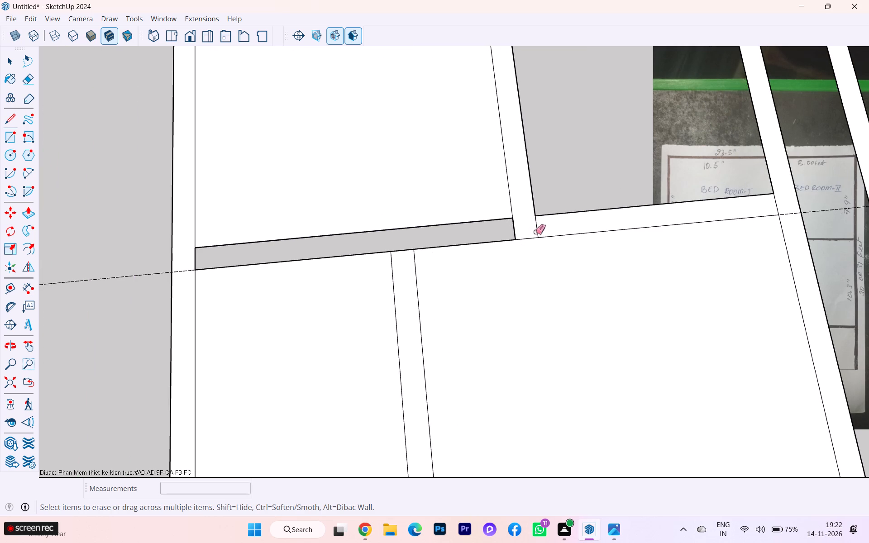
left_click(538, 229)
Delete the floor face filling Bedroom I.
scroll(447, 240, "down", 7)
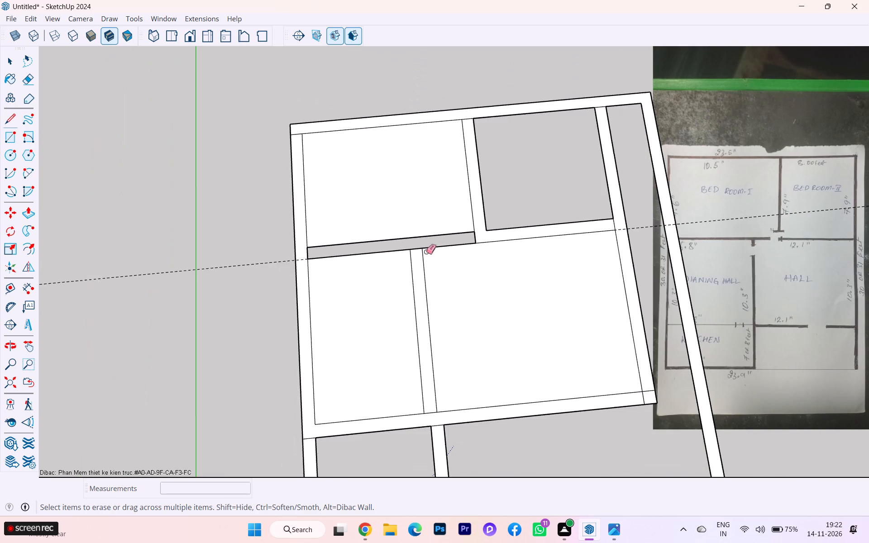
scroll(426, 252, "down", 2)
scroll(438, 240, "up", 2)
scroll(367, 233, "down", 2)
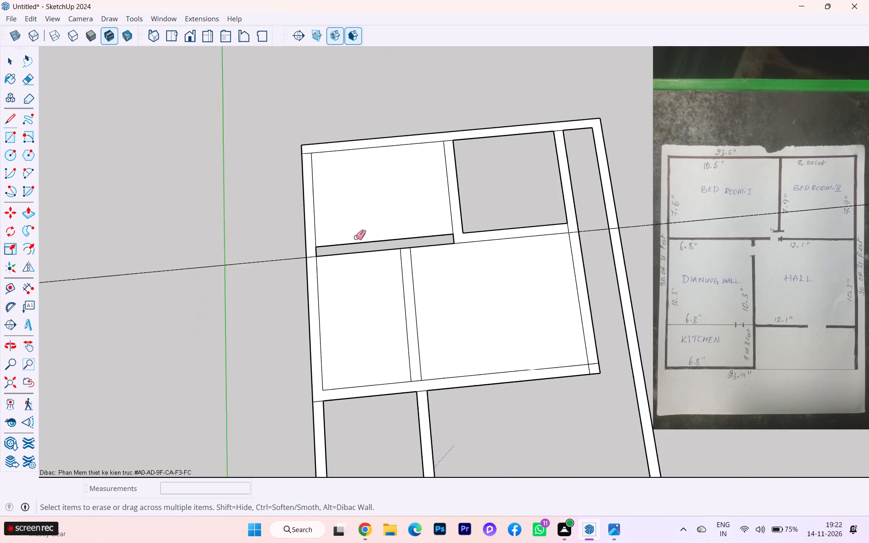
scroll(356, 237, "down", 8)
scroll(401, 252, "up", 7)
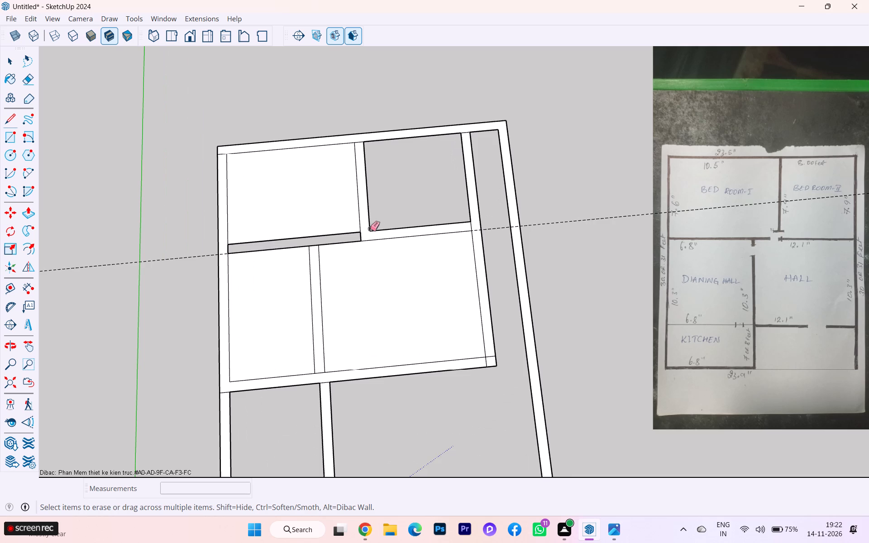
scroll(340, 232, "up", 1)
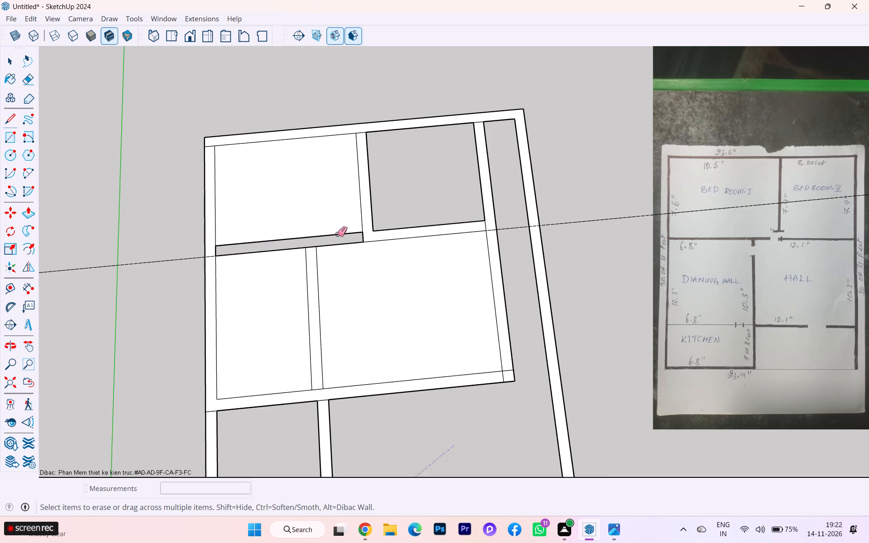
scroll(336, 235, "up", 1)
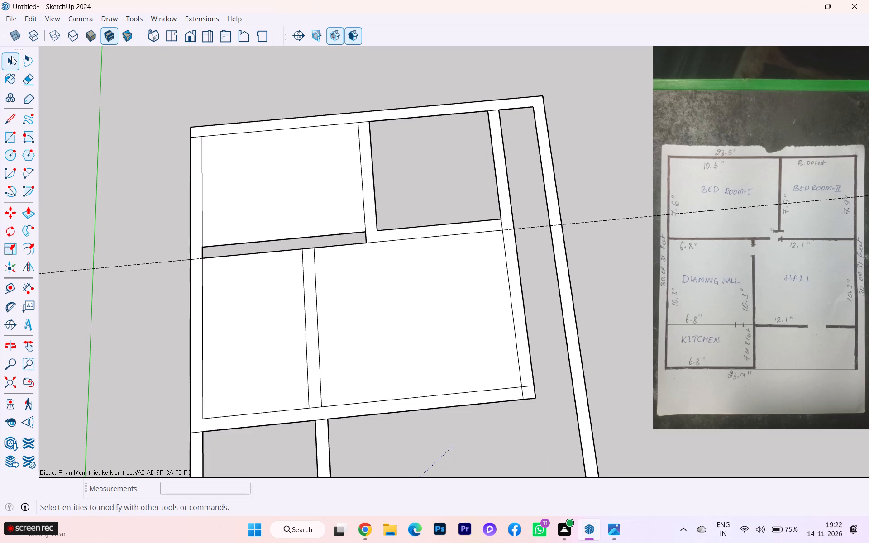
left_click(13, 55)
left_click(291, 233)
key("Delete")
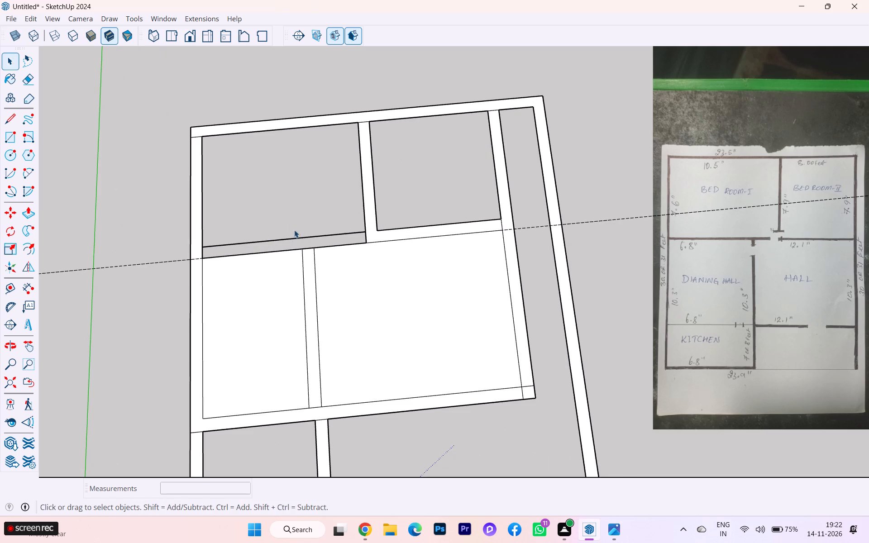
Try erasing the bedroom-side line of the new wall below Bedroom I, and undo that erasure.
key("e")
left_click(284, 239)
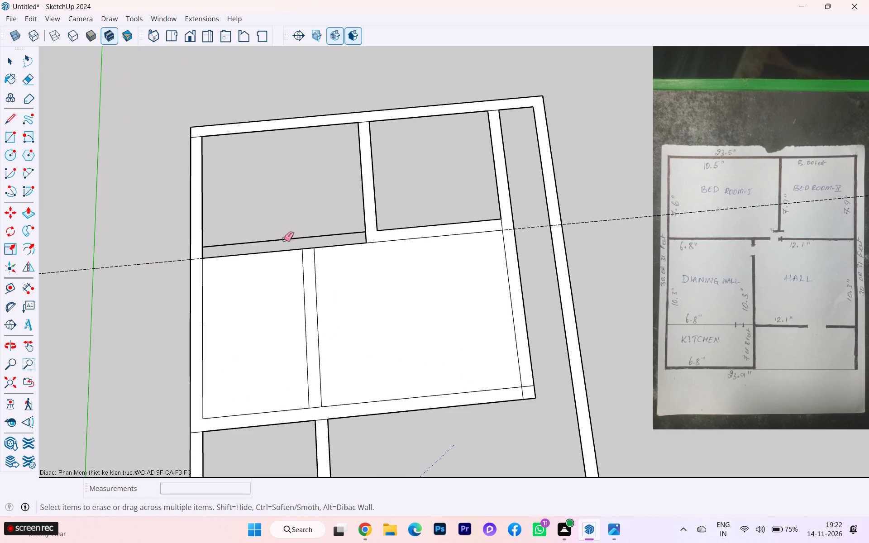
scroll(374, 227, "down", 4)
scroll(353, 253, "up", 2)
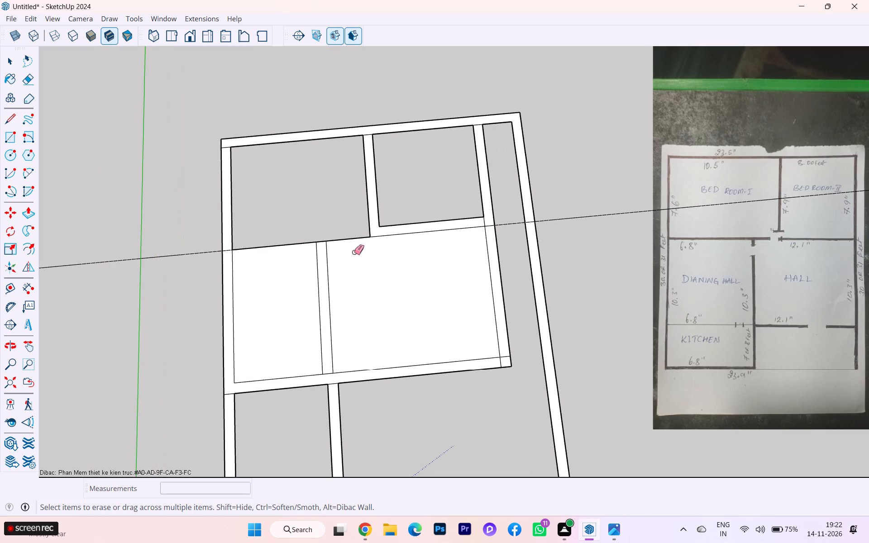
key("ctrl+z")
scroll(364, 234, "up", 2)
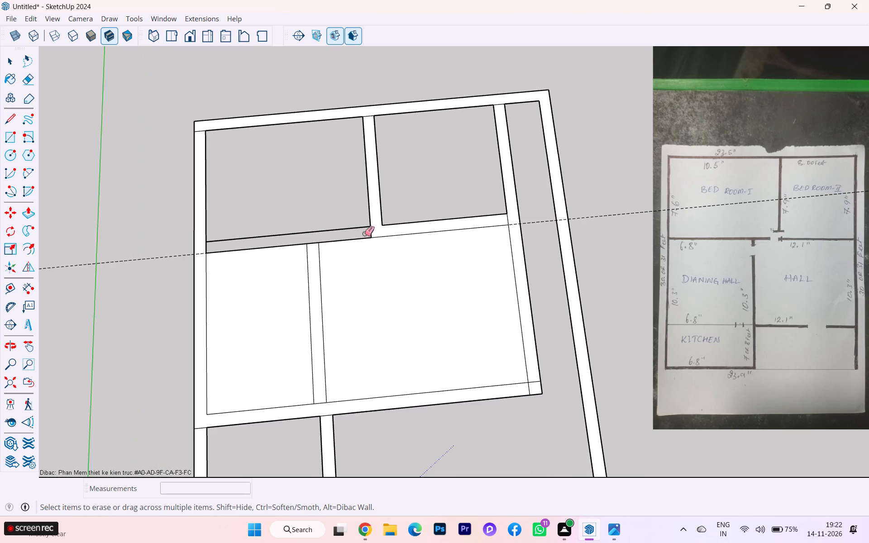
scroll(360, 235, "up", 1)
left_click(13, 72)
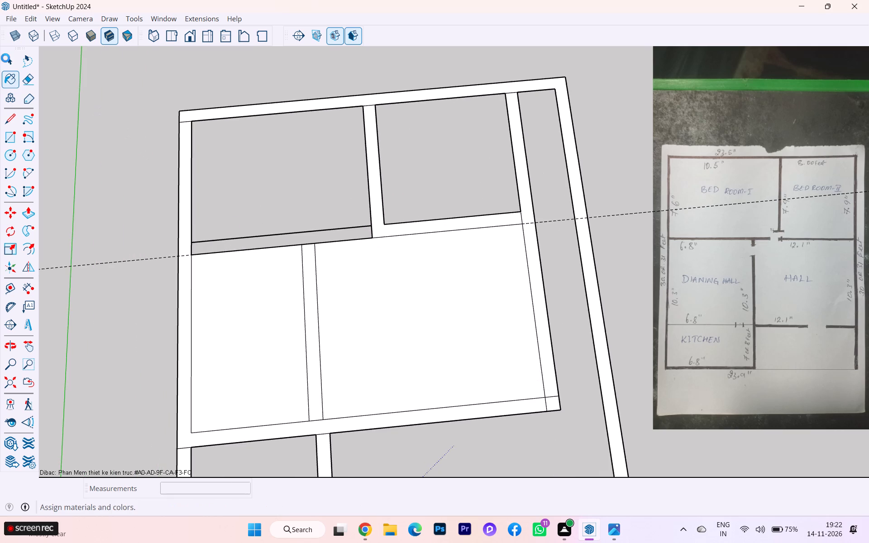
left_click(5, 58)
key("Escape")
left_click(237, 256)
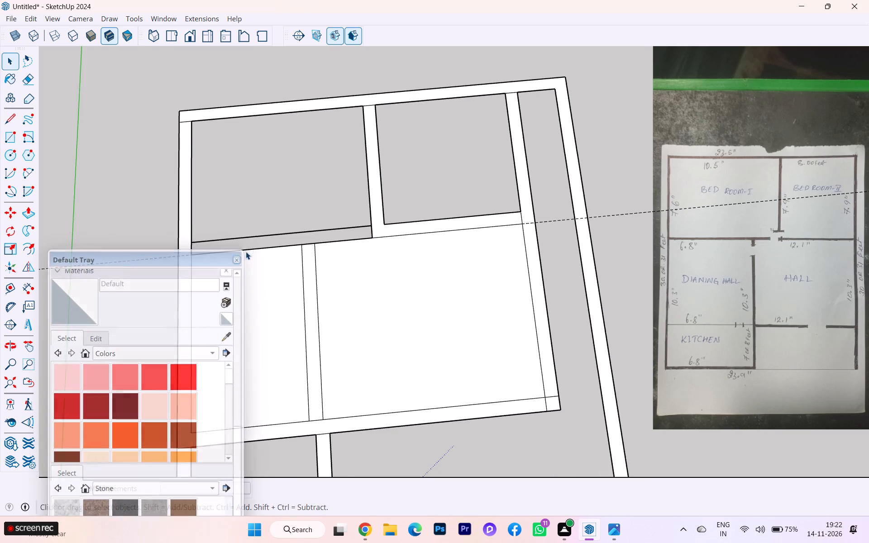
Delete the short edge crossing the wall where the Bedroom I–II partition meets the cross wall.
scroll(288, 237, "up", 4)
left_click(291, 233)
left_click(411, 231)
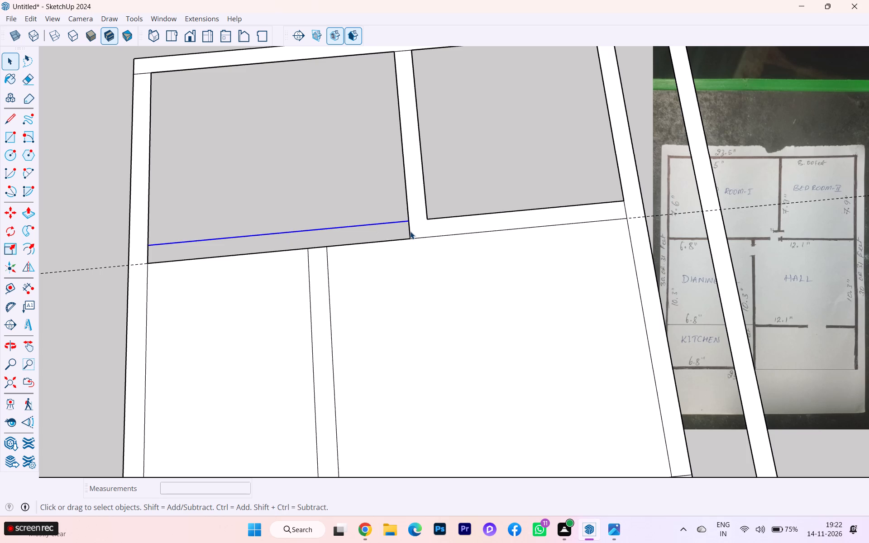
key("Delete")
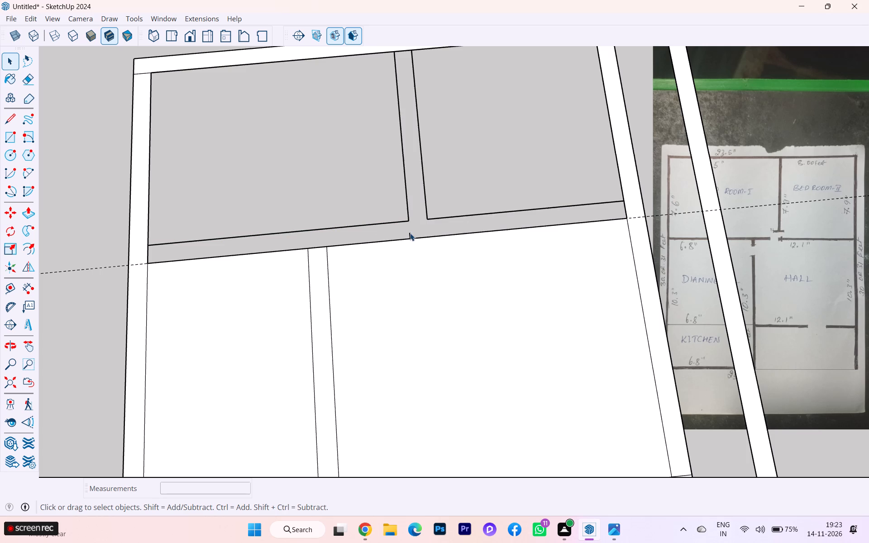
left_click(410, 234)
key("Delete")
Delete the Bedroom I–II partition lines and the cross-wall lines below both bedrooms.
scroll(421, 225, "down", 1)
scroll(421, 225, "up", 1)
scroll(421, 225, "down", 2)
left_click_drag(434, 191, 396, 188)
key("Delete")
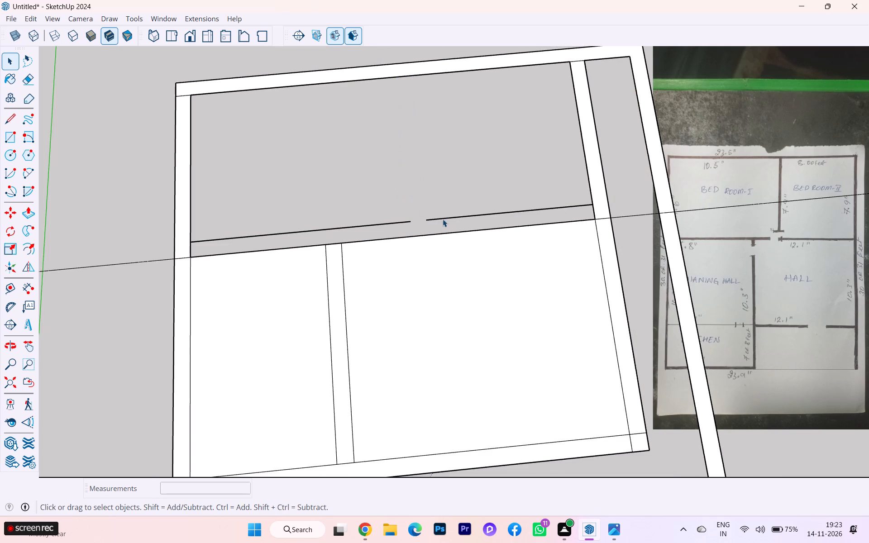
left_click_drag(447, 224, 447, 211)
key("Delete")
left_click_drag(389, 228, 379, 214)
key("Delete")
left_click(386, 239)
key("Delete")
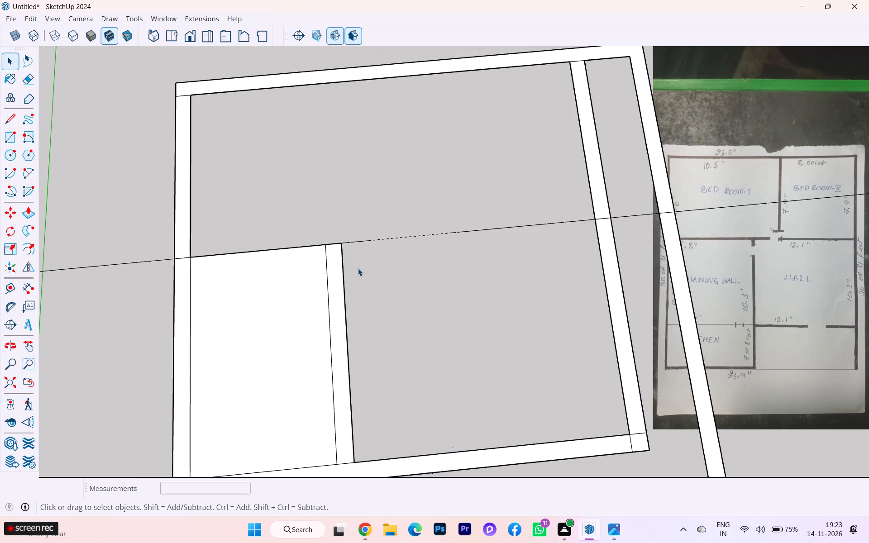
Delete the dining hall–hall wall lines together with the remaining cross-wall line and its guide.
left_click_drag(358, 273, 318, 273)
key("Delete")
left_click_drag(375, 286, 321, 218)
key("Delete")
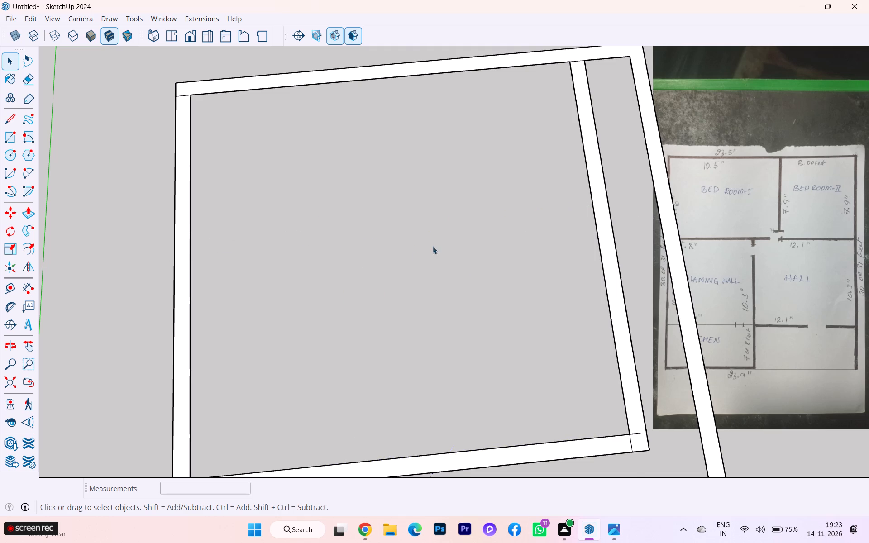
Erase the short leftover edge across the outer wall at the junction with the kitchen's upper wall.
scroll(410, 238, "down", 13)
scroll(417, 239, "up", 2)
scroll(417, 239, "down", 1)
scroll(371, 330, "up", 2)
scroll(371, 330, "down", 1)
scroll(371, 330, "up", 4)
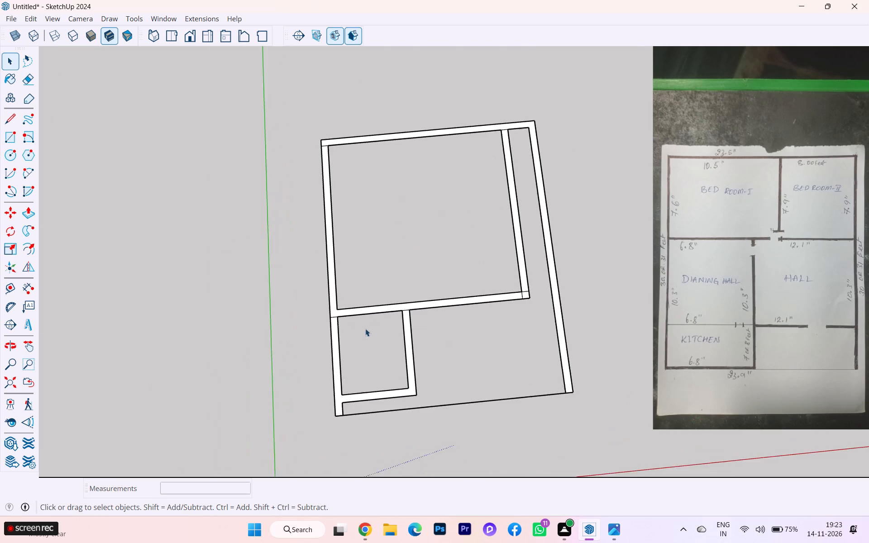
scroll(353, 322, "down", 4)
scroll(351, 321, "up", 4)
key("e")
scroll(331, 321, "up", 4)
scroll(330, 321, "down", 4)
scroll(330, 321, "up", 2)
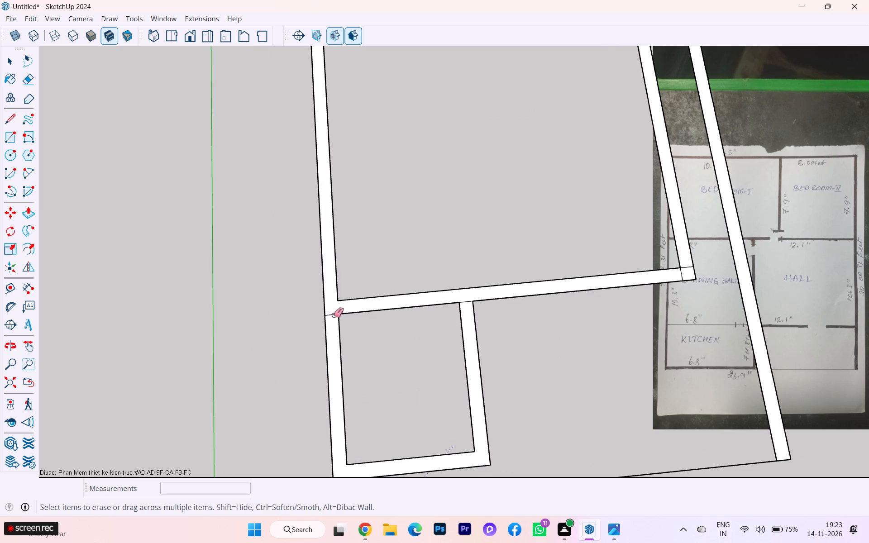
left_click(332, 316)
Erase the short leftover edge across the outer wall at the Bedroom I corner.
scroll(331, 314, "down", 18)
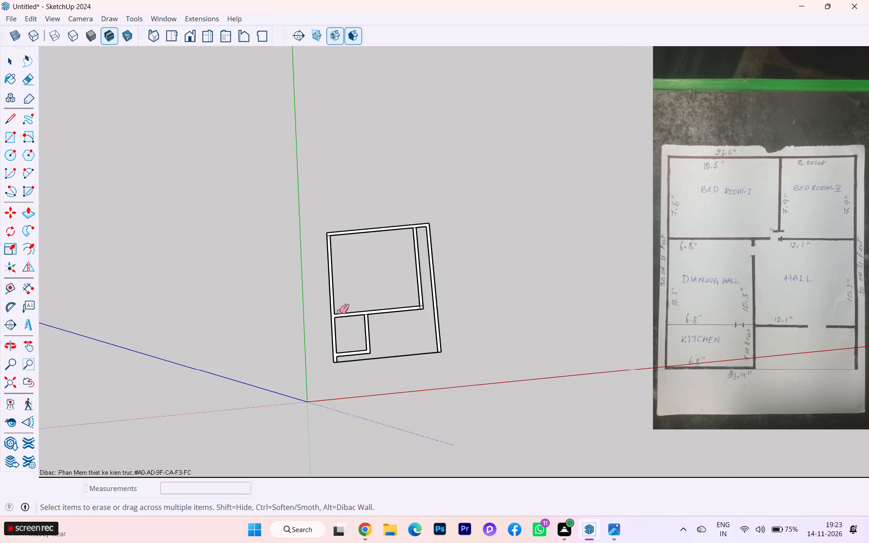
scroll(384, 281, "up", 4)
scroll(359, 247, "up", 3)
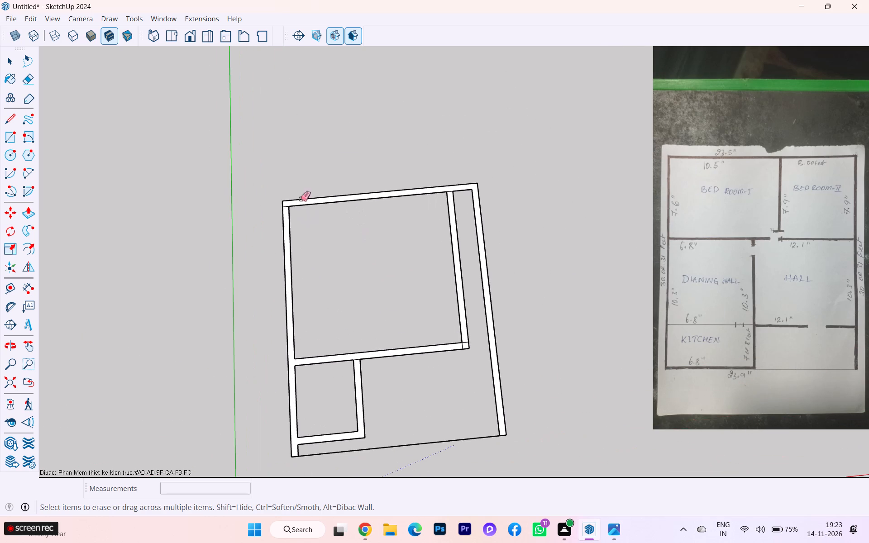
scroll(286, 205, "up", 1)
scroll(286, 205, "down", 1)
scroll(286, 205, "up", 3)
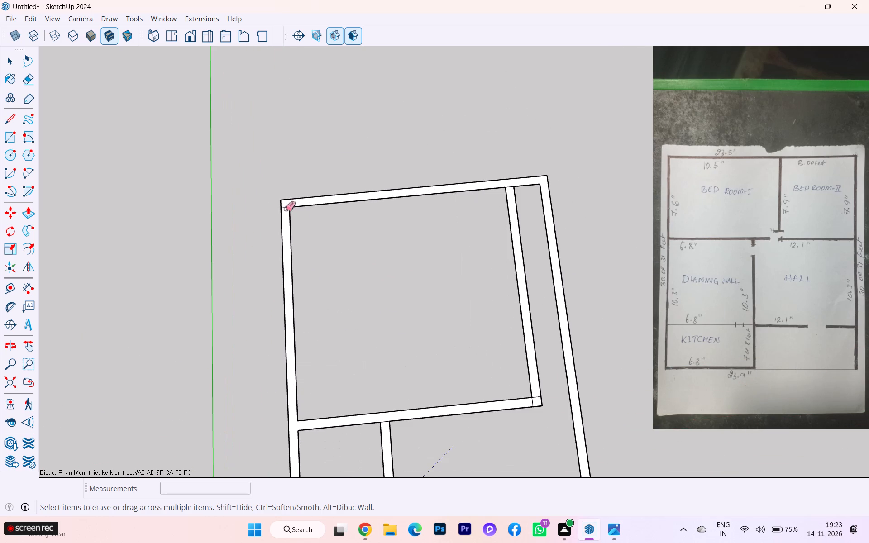
left_click(286, 206)
left_click(283, 209)
left_click(10, 58)
Place a guide 7' 9" below the inner edge of the bedrooms' outer top wall, locked to the green axis.
scroll(204, 185, "down", 4)
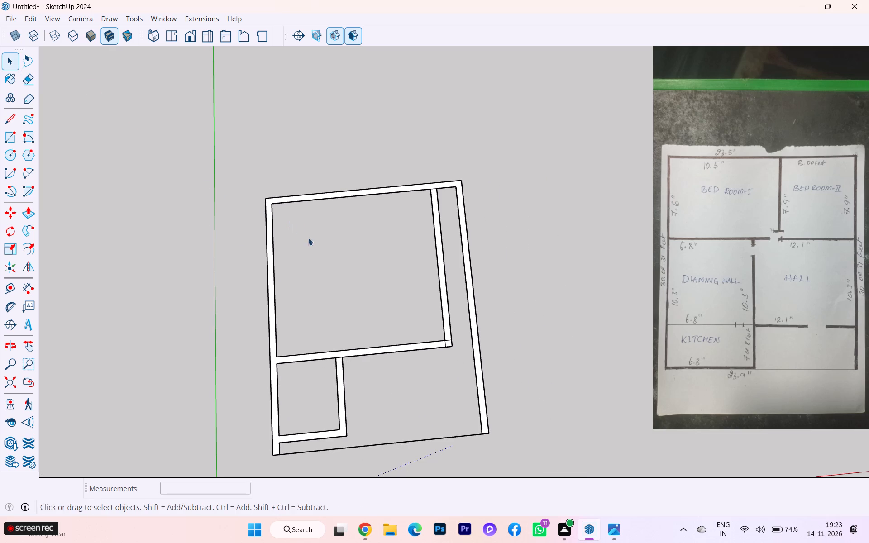
left_click(13, 285)
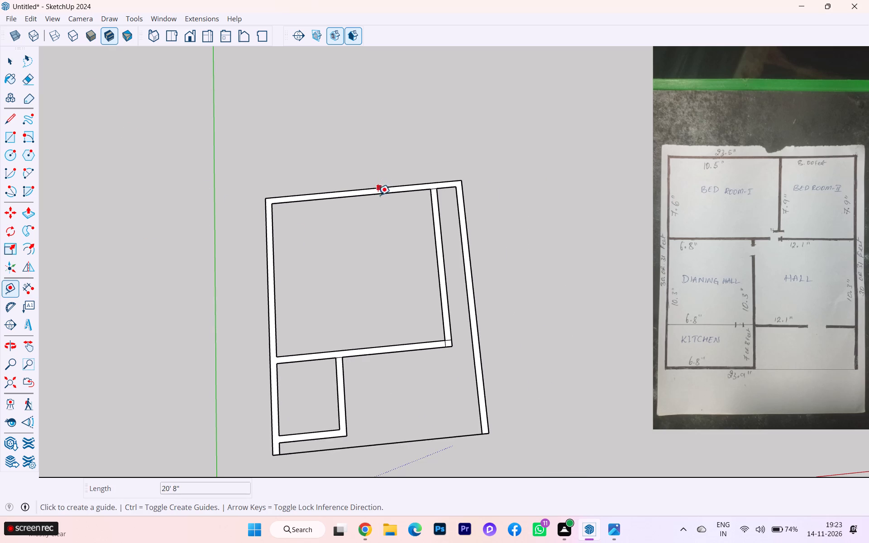
left_click(377, 196)
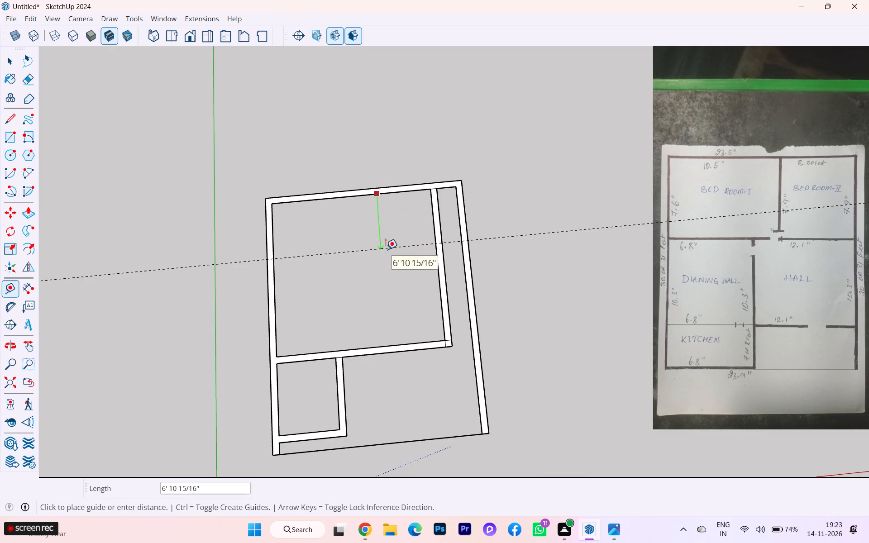
key("Left")
scroll(386, 249, "down", 2)
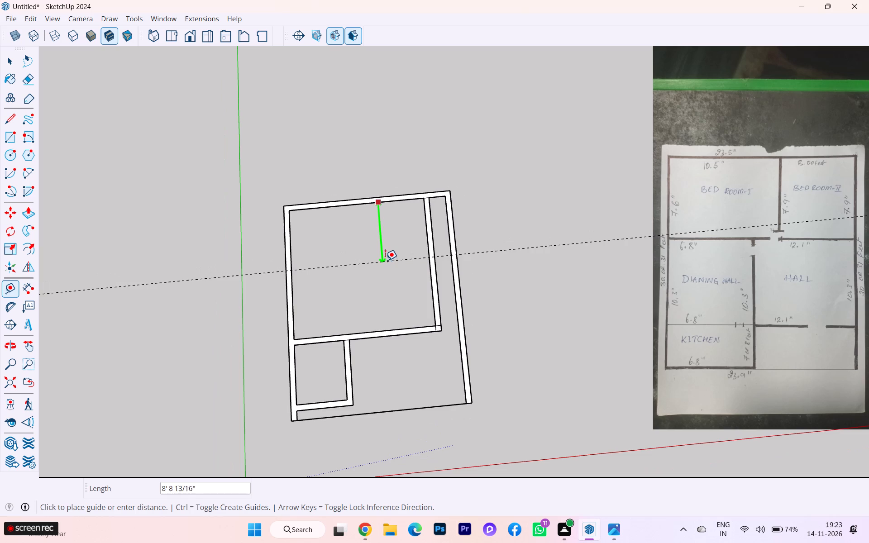
type("7'9")
key("Return")
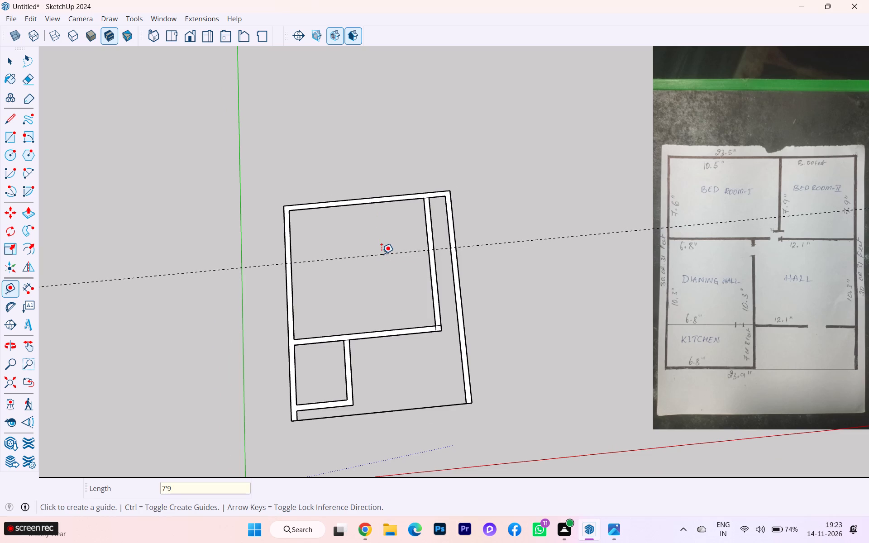
Place a second guide 9" below the first one for the cross-wall thickness.
scroll(382, 254, "up", 2)
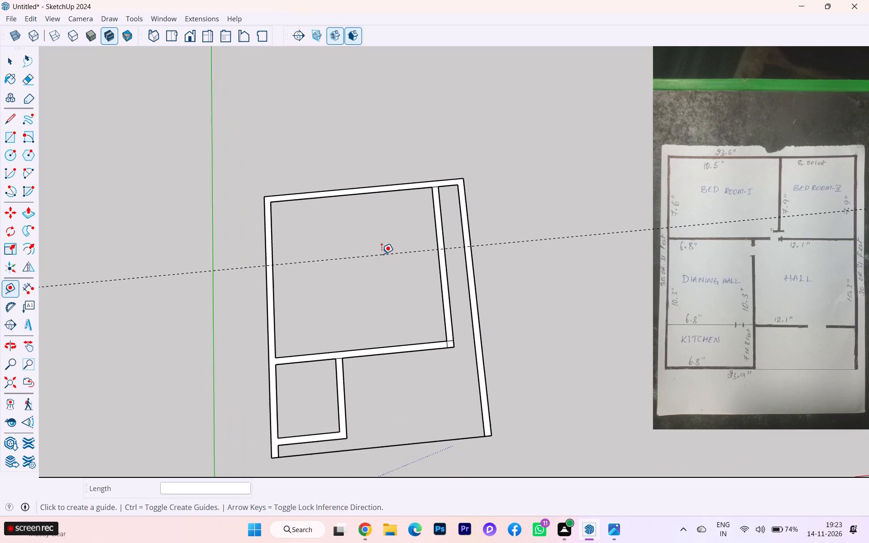
scroll(382, 254, "up", 2)
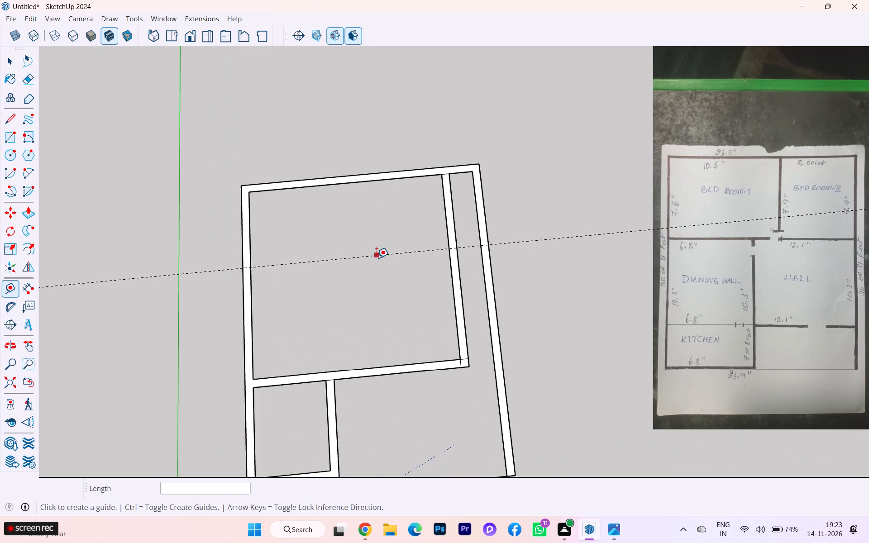
left_click(377, 258)
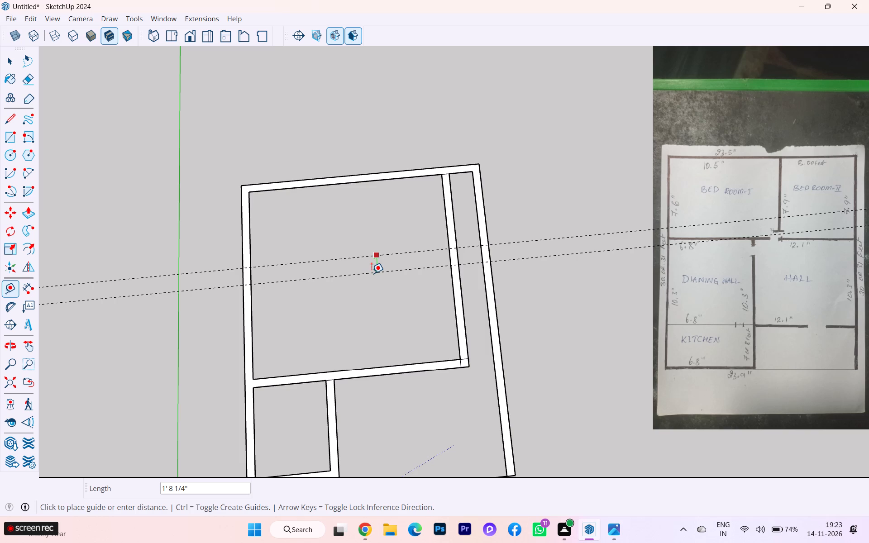
key("9")
key("Return")
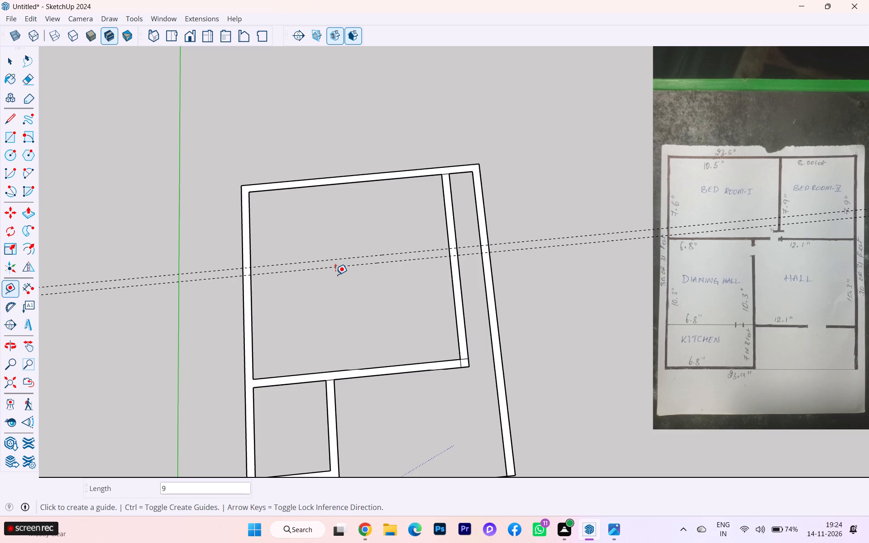
Draw a 7' 9" line along the outer wall's inner edge from the Bedroom I corner to the upper guide.
scroll(335, 275, "up", 1)
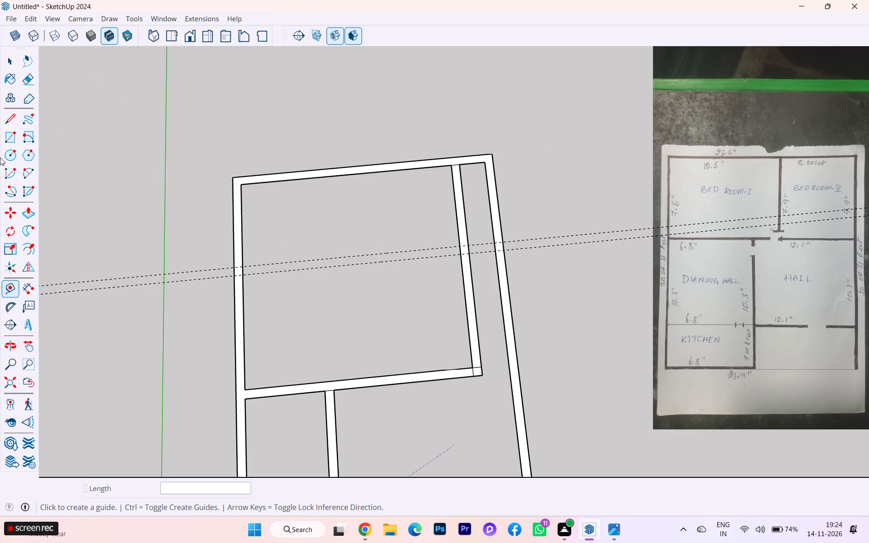
left_click(10, 114)
left_click(244, 187)
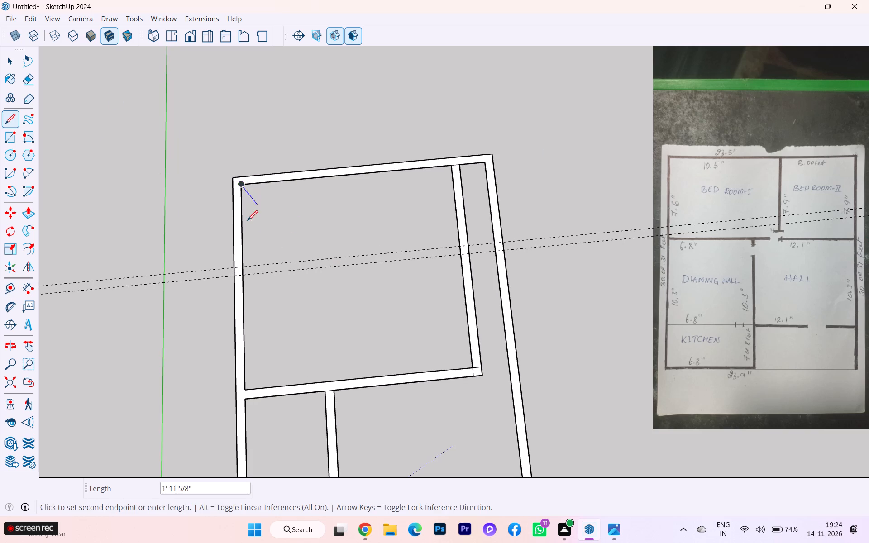
left_click(245, 266)
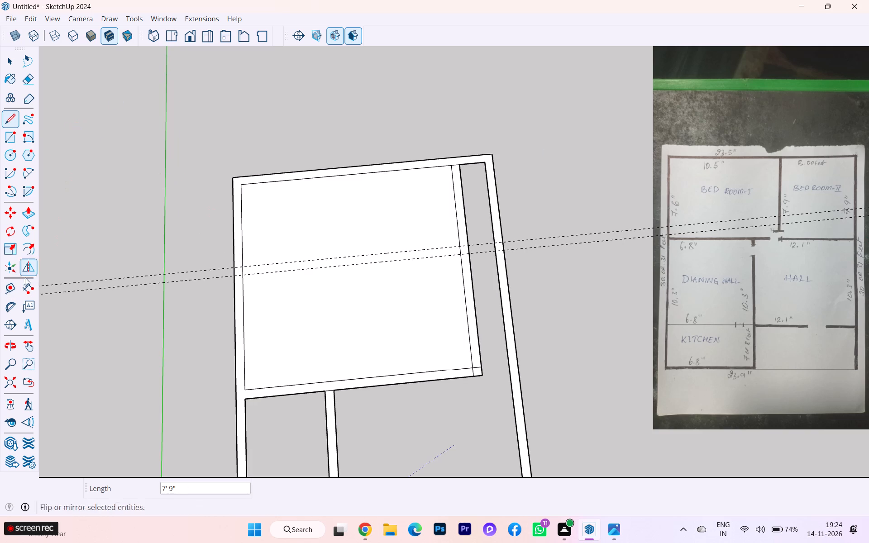
Dimension the Bedroom I depth from the inner corner to the upper guide, placing the dimension outside the outer wall.
left_click(21, 286)
left_click(239, 185)
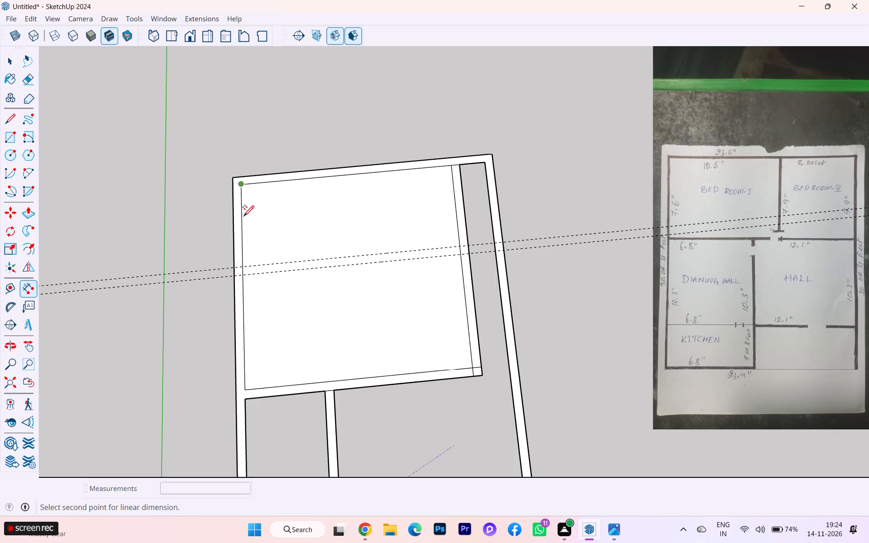
left_click(242, 268)
left_click(126, 252)
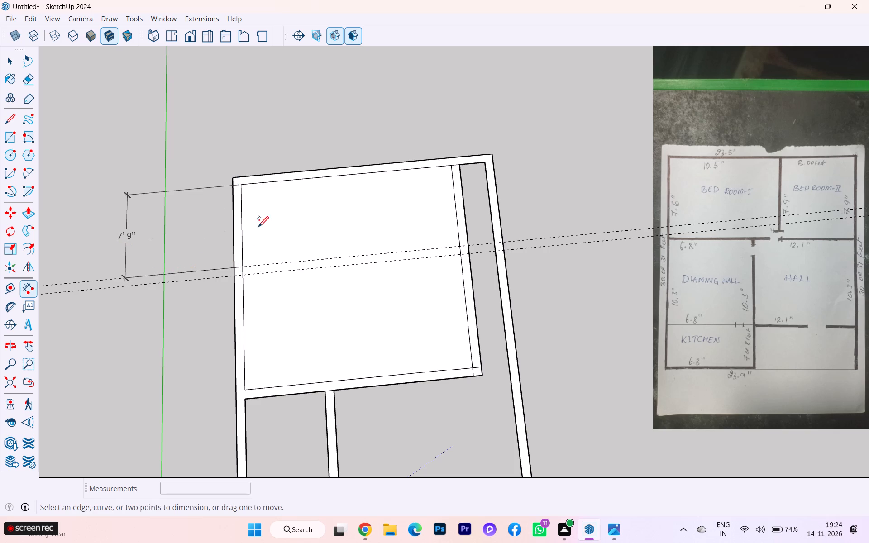
Delete the floor face filling the large room area above the kitchen.
left_click(13, 63)
left_click(317, 216)
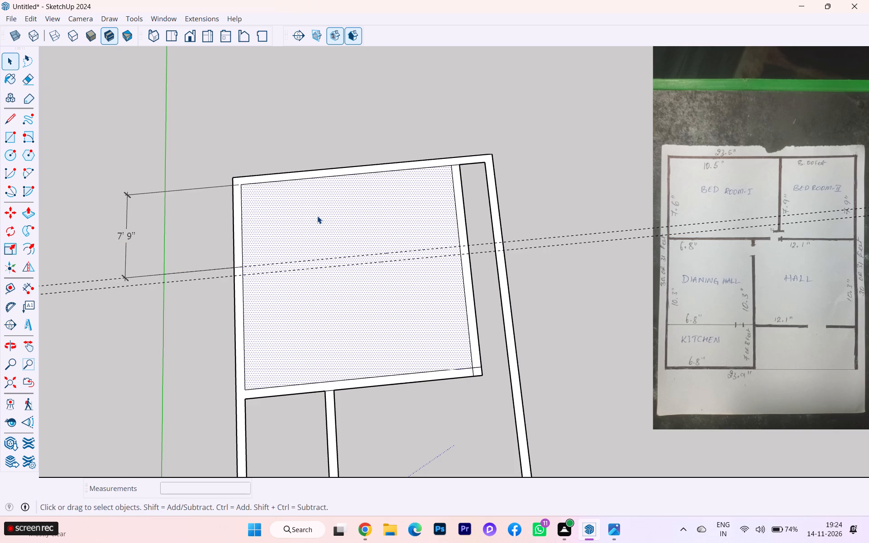
key("Delete")
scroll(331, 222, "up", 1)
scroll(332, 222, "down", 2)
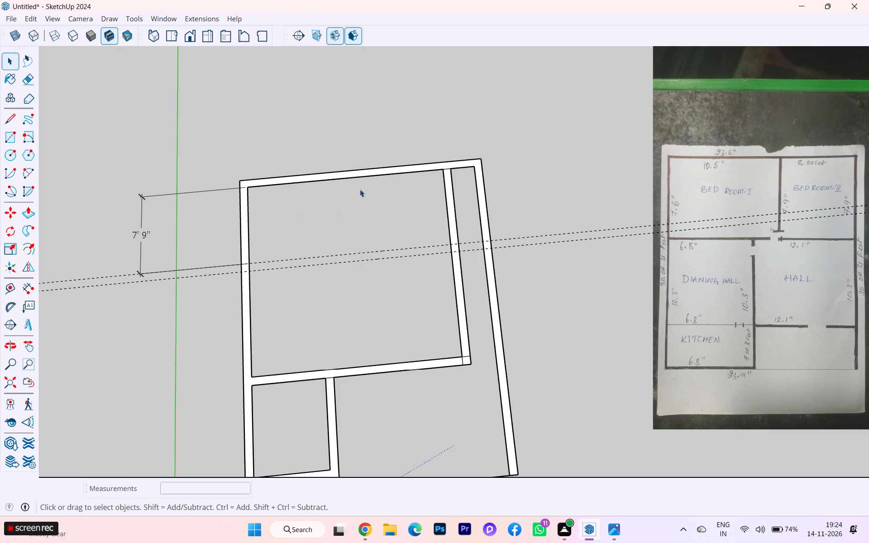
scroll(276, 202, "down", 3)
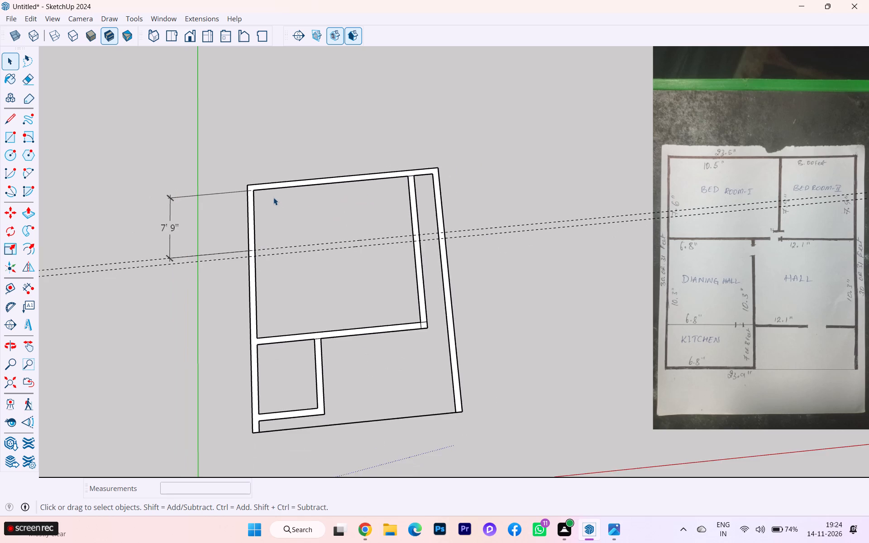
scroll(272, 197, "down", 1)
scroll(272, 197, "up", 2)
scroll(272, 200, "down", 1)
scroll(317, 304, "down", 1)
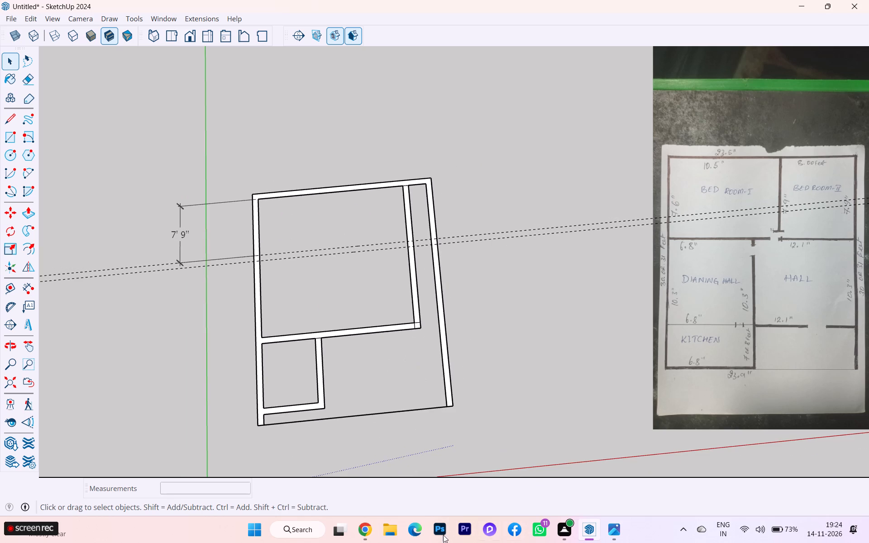
Launch AutoCAD 2024, maximize its window and create a new blank drawing.
left_click(296, 528)
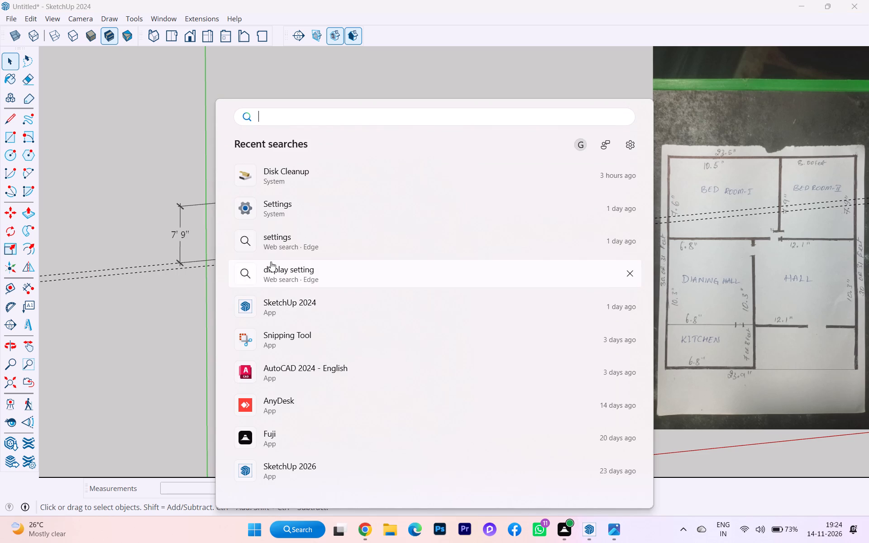
left_click(284, 367)
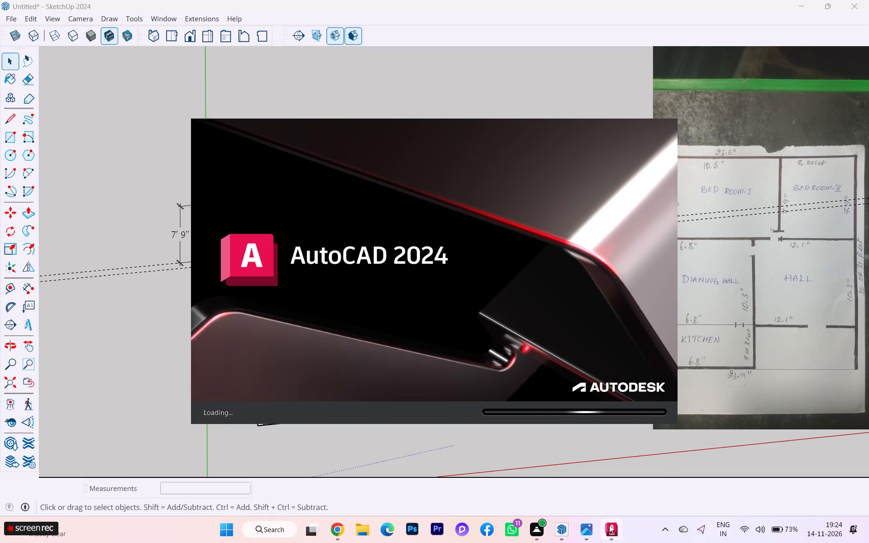
left_click(601, 478)
left_click(428, 343)
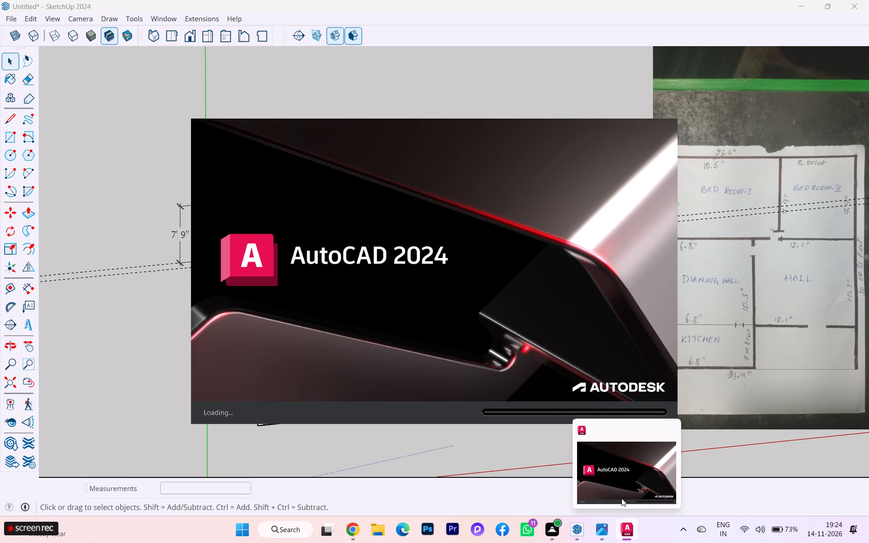
left_click(525, 373)
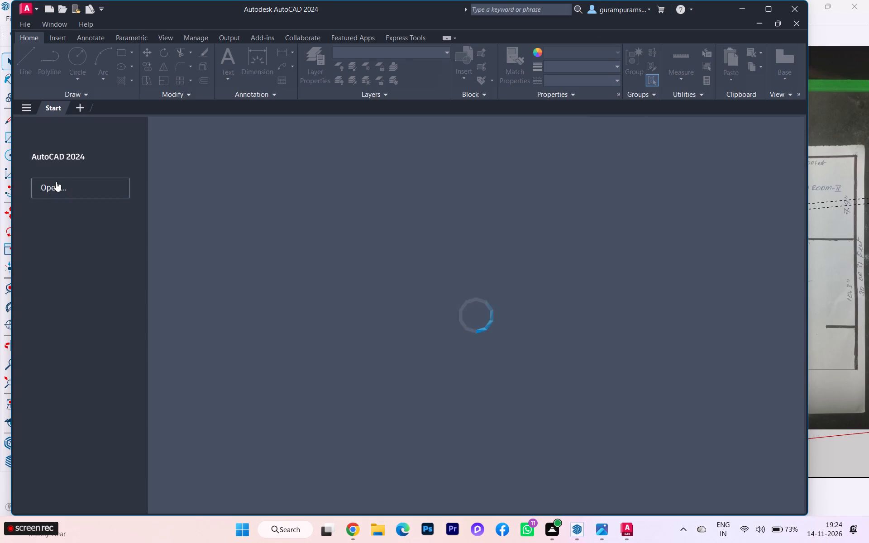
left_click(769, 9)
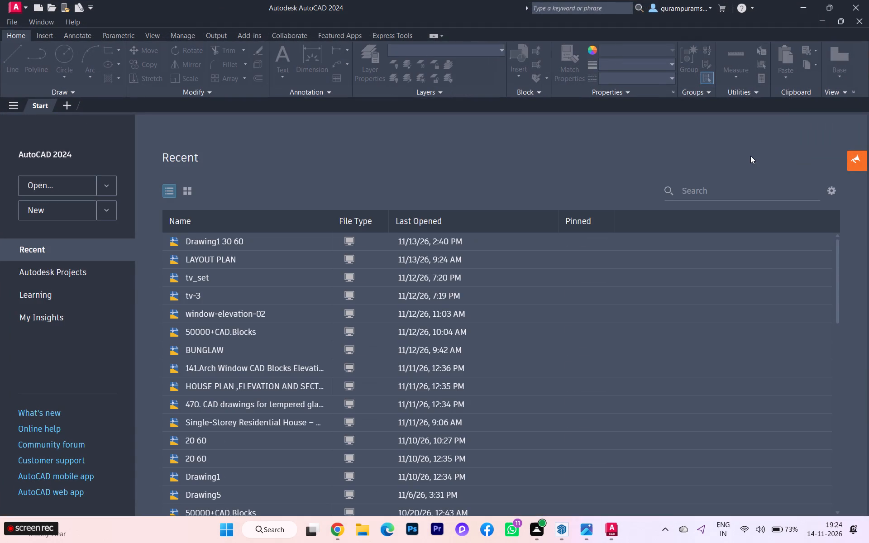
left_click(33, 212)
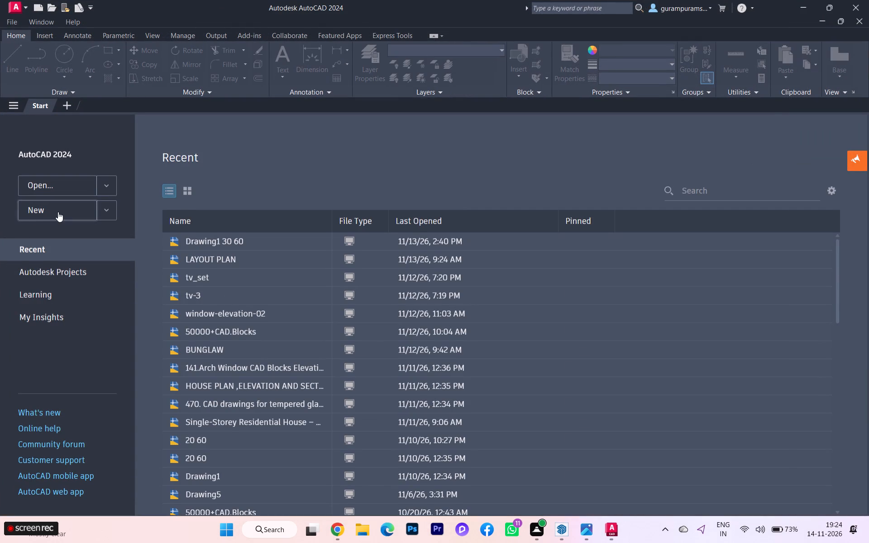
left_click(58, 212)
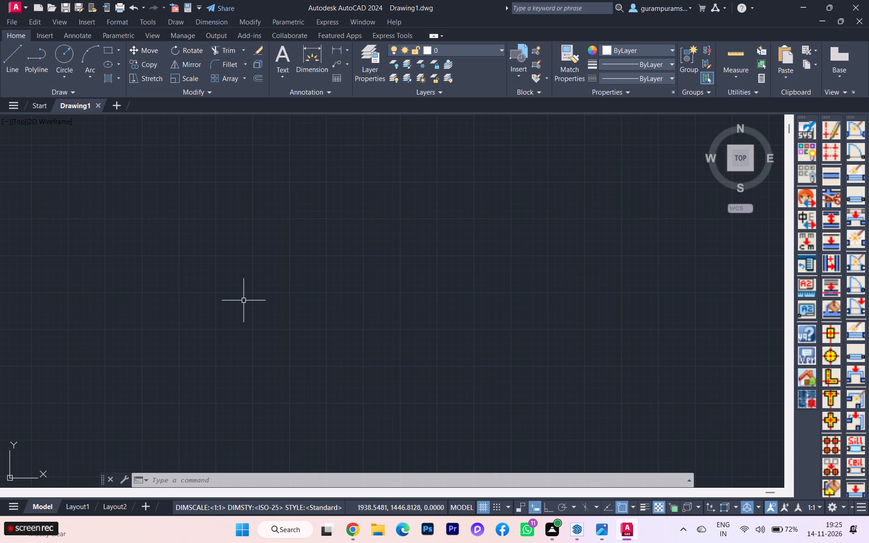
Set the drawing units to Engineering with 0'-0" length precision and Inches as the insertion scale.
scroll(316, 361, "down", 1)
type("un")
key("Return")
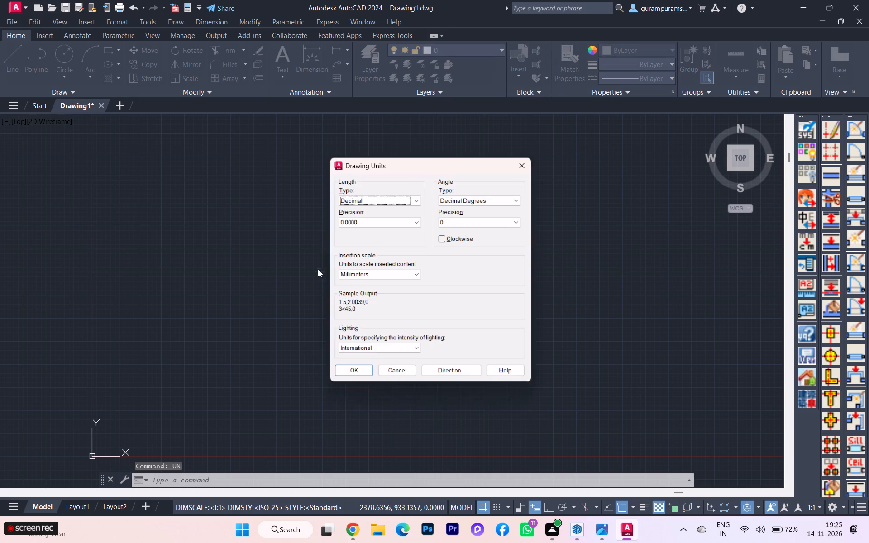
left_click(396, 196)
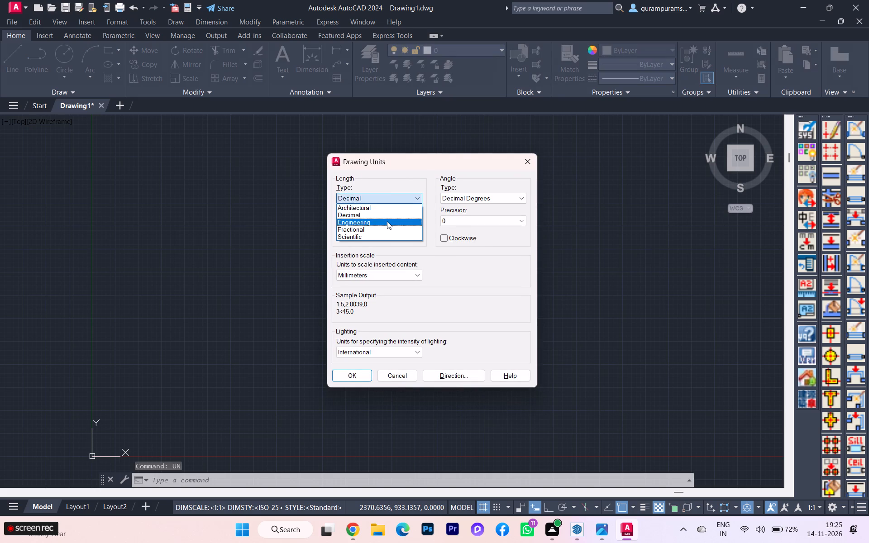
left_click(387, 221)
left_click(387, 221)
left_click(380, 232)
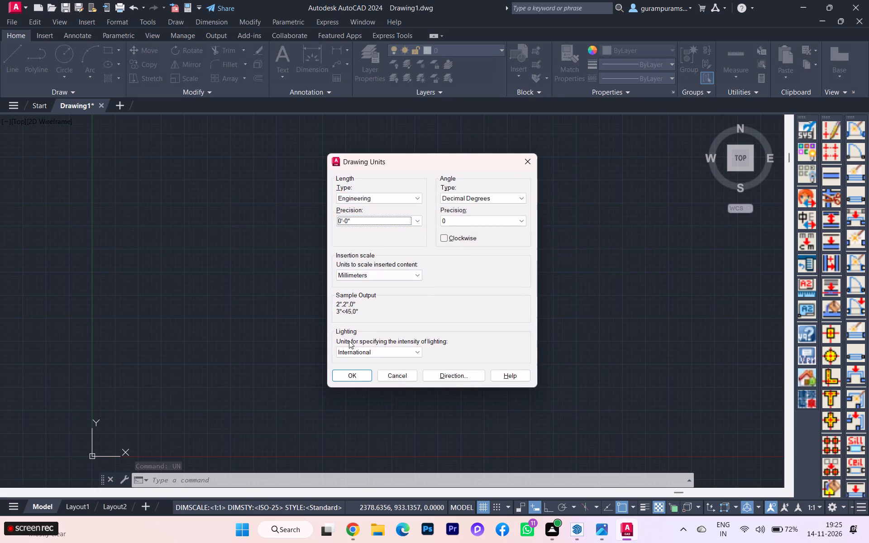
left_click(378, 272)
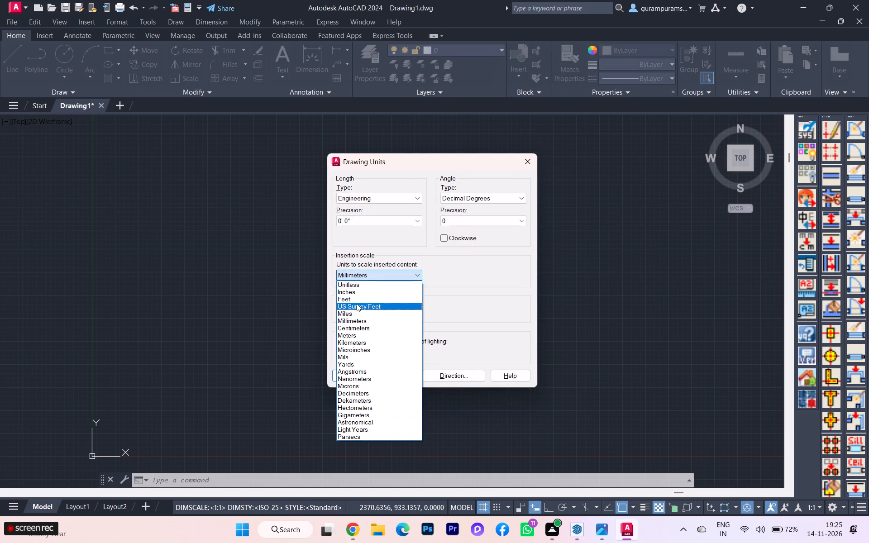
left_click(355, 291)
left_click(348, 375)
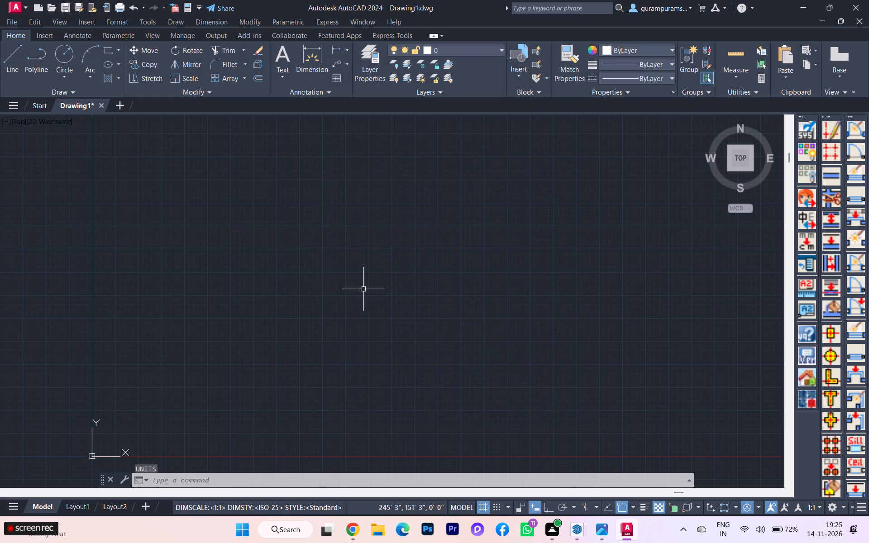
Draw one vertical construction line a little beyond the origin on the positive X side.
scroll(360, 294, "down", 1)
scroll(359, 298, "up", 1)
scroll(358, 301, "down", 2)
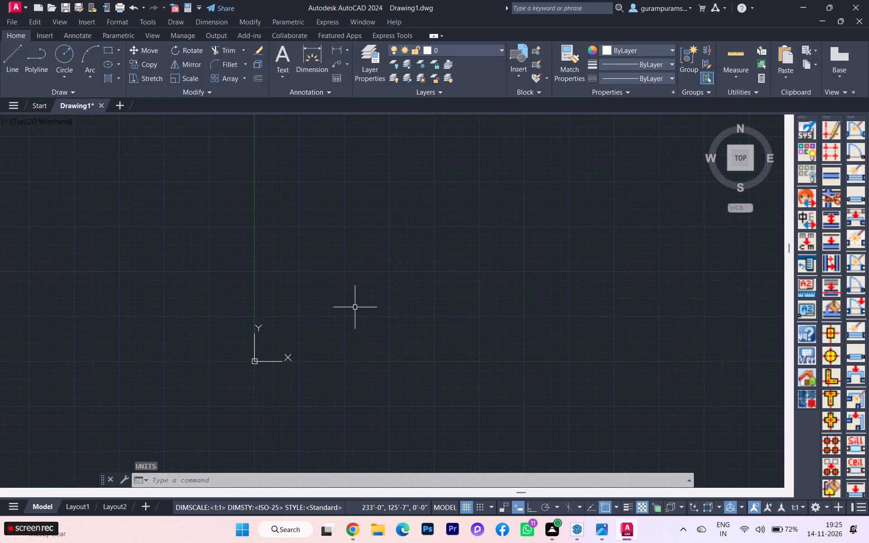
type("xl")
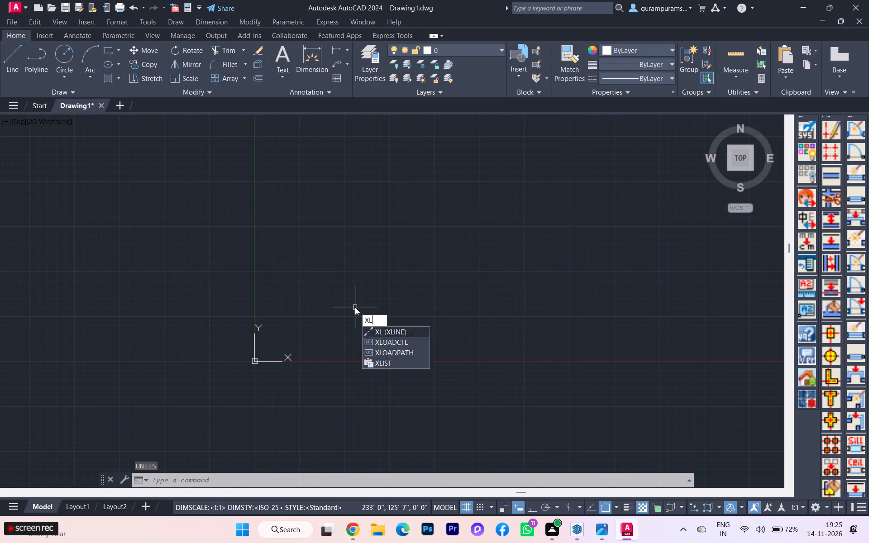
key("Return")
key("v")
key("Return")
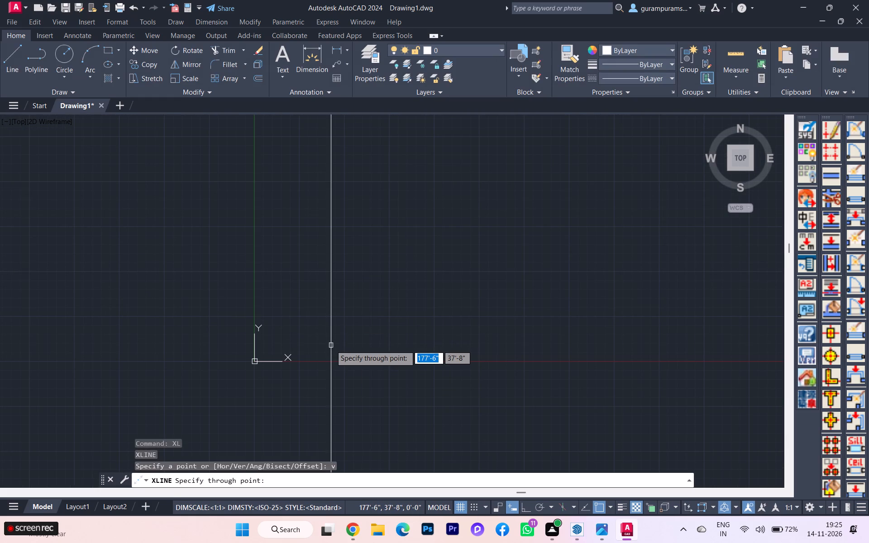
left_click(331, 345)
key("Escape")
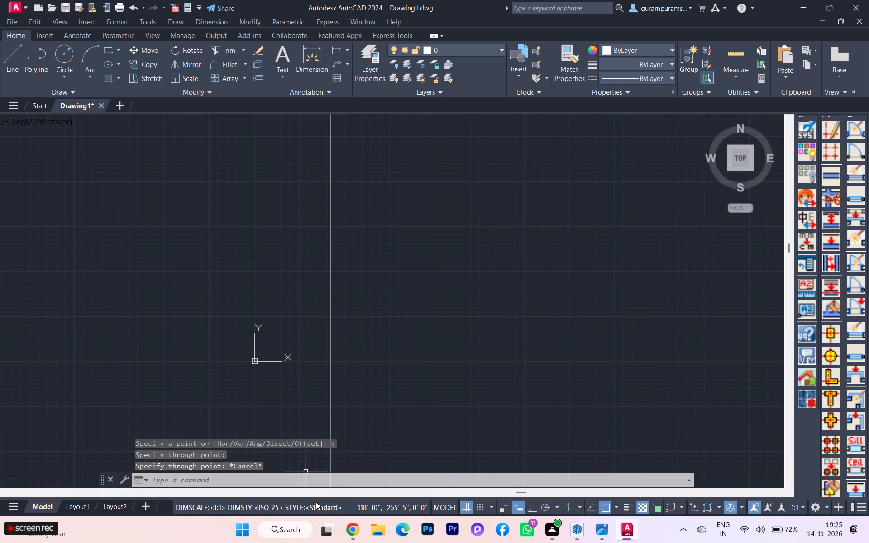
Modify the ISO-25 dimension style to Engineering primary units with 0'-0" precision and set it as current.
key("d")
key("Return")
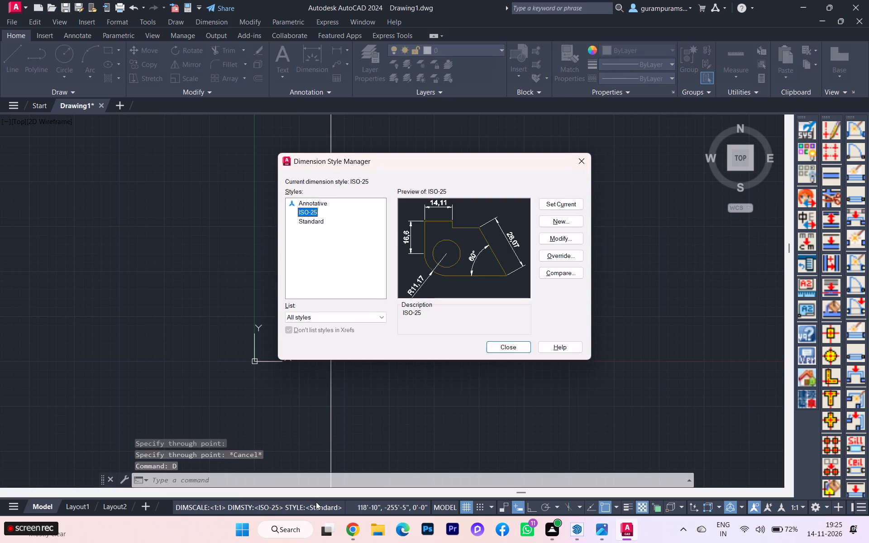
left_click(563, 235)
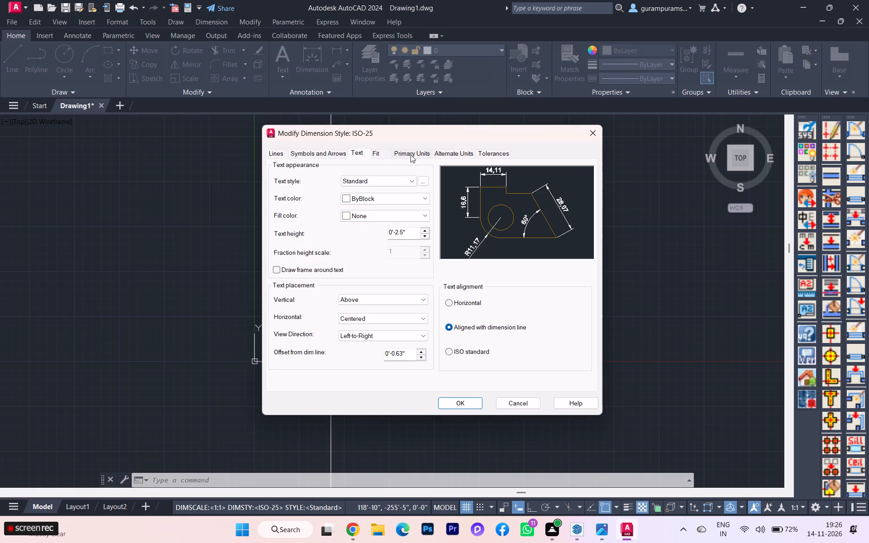
left_click(411, 154)
left_click(404, 171)
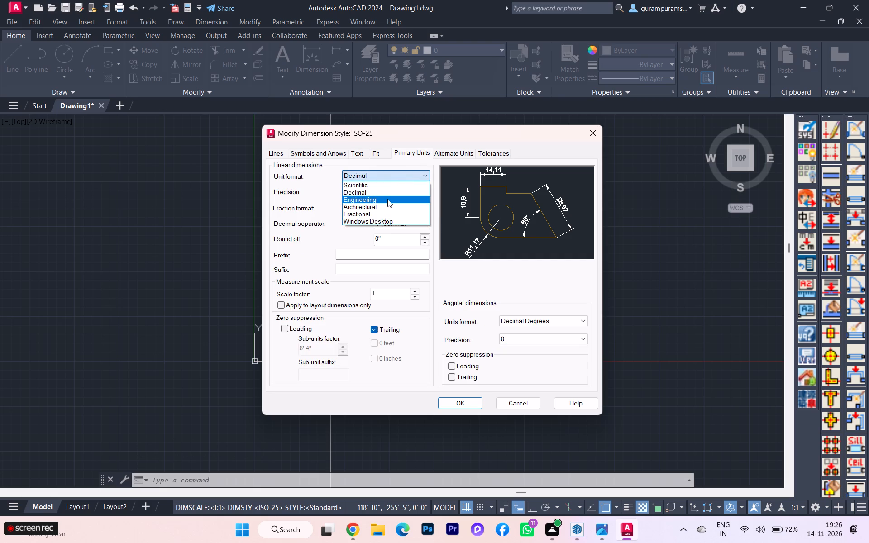
left_click(387, 199)
left_click(389, 193)
left_click(376, 201)
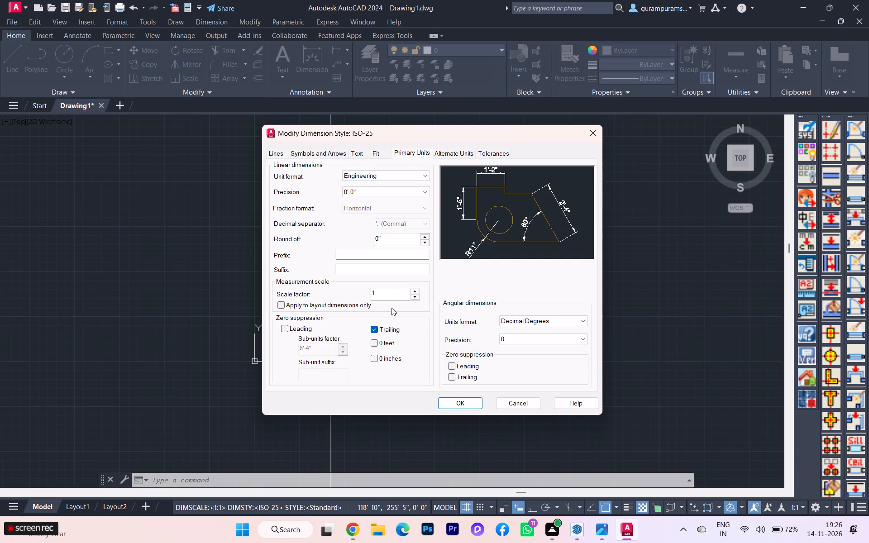
left_click(466, 405)
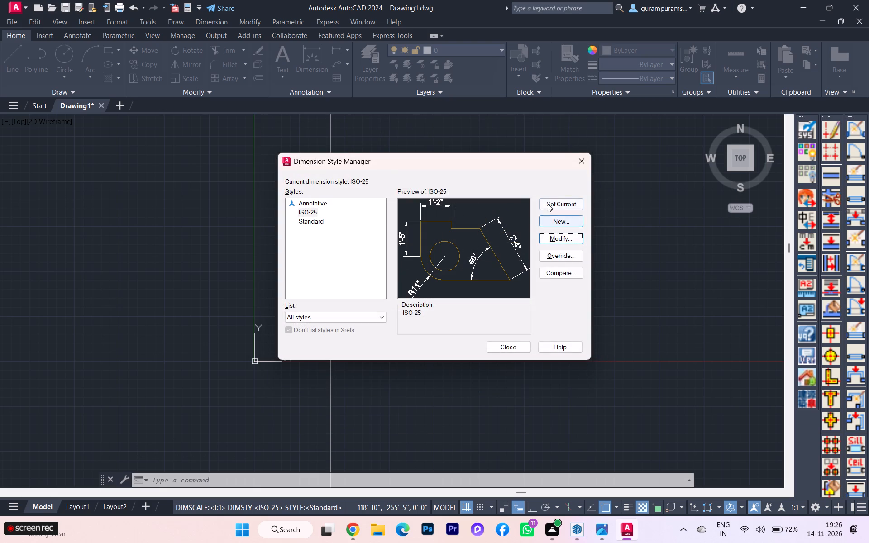
left_click(548, 201)
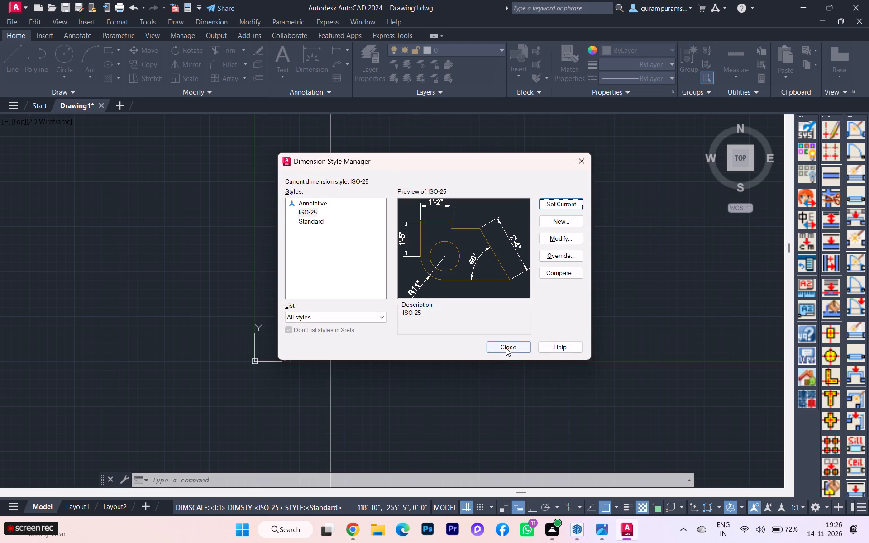
left_click(506, 348)
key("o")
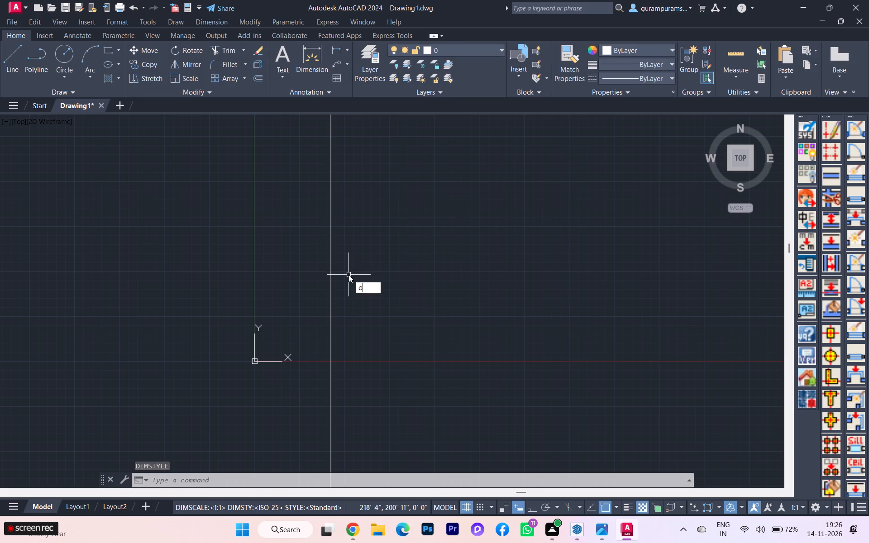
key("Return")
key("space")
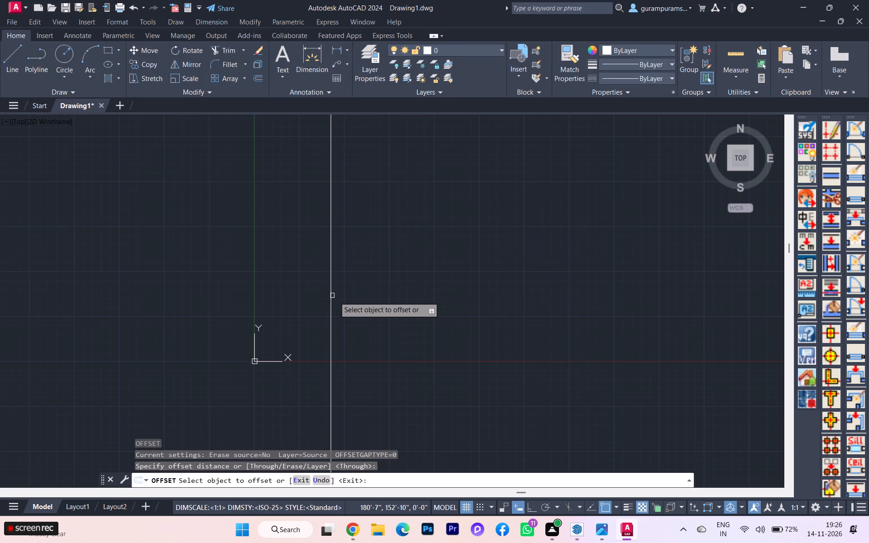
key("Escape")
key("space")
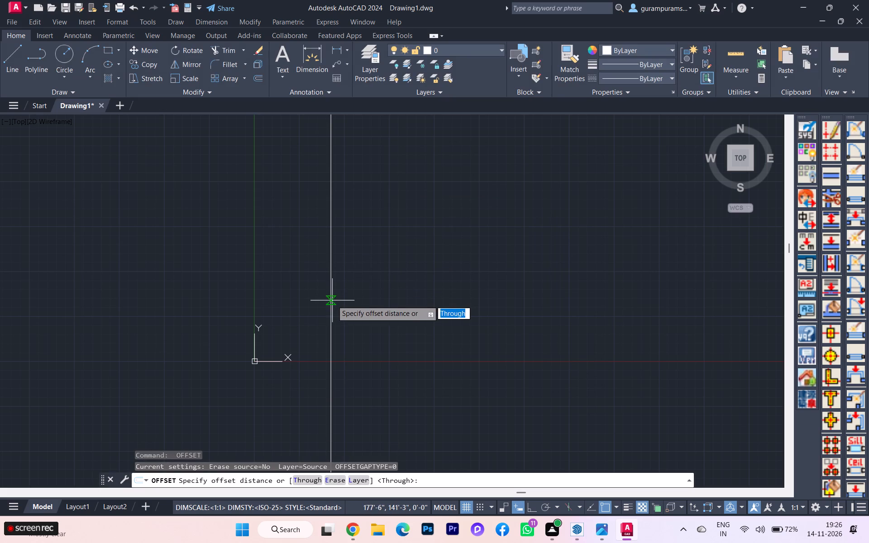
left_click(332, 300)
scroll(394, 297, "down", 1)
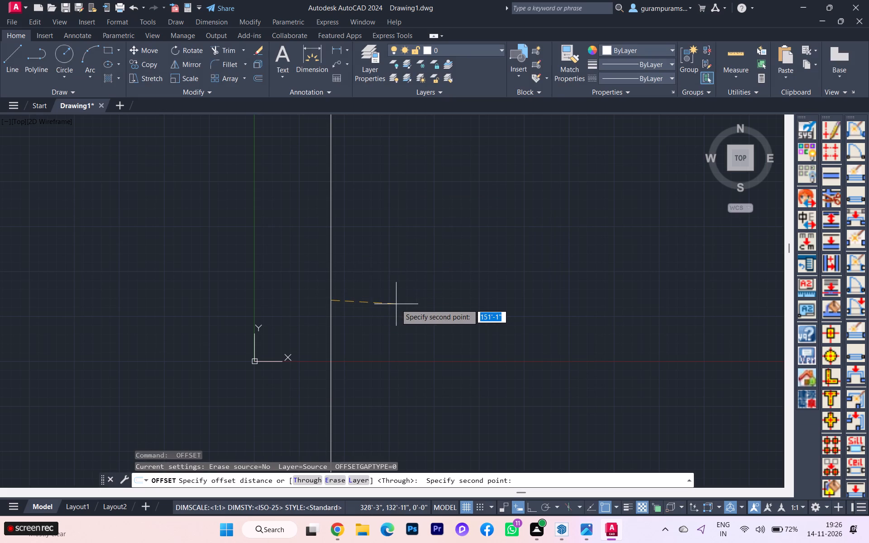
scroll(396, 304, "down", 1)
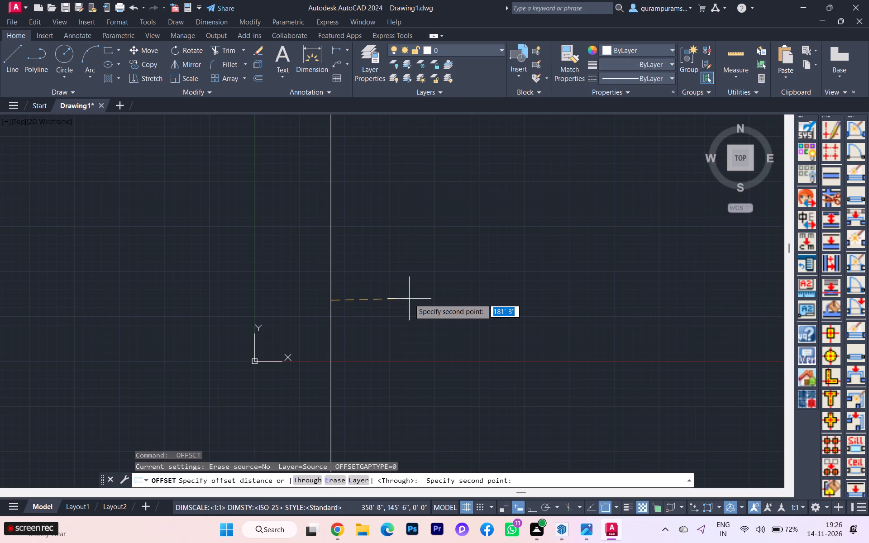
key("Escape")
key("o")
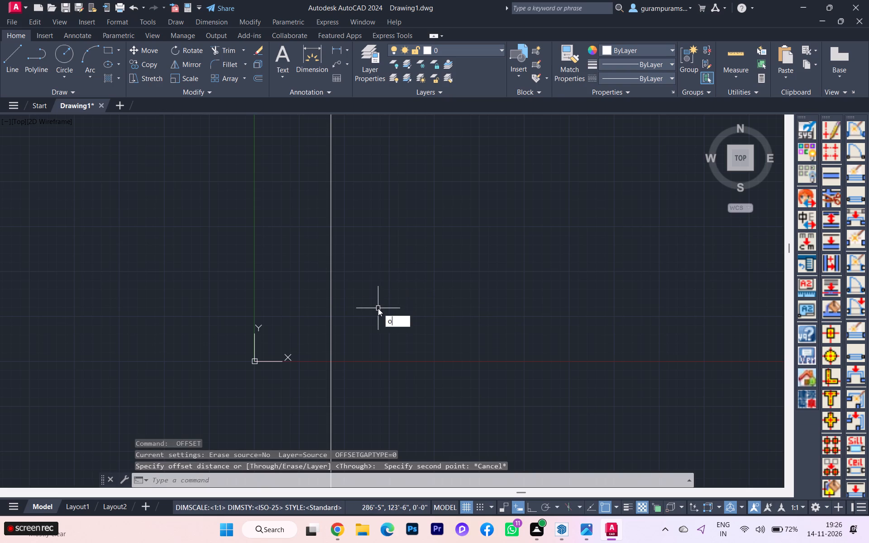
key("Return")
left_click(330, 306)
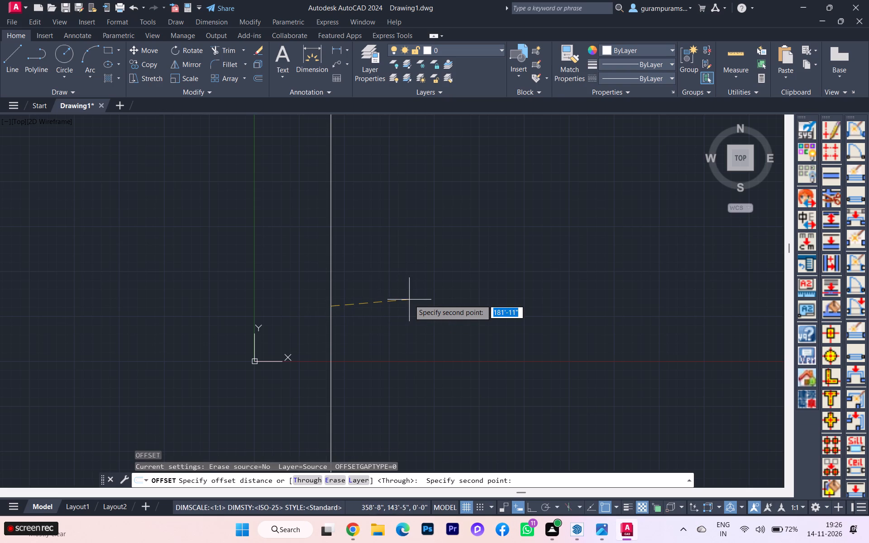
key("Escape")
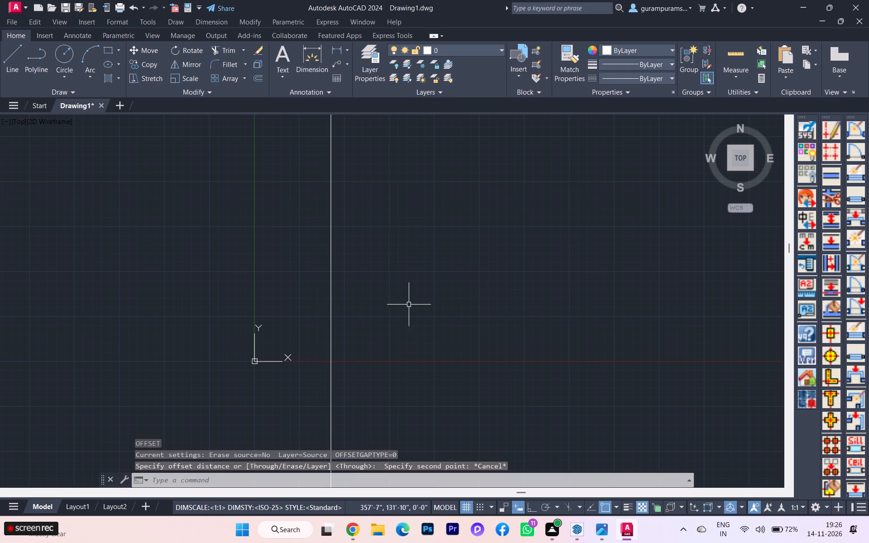
With Ortho on, offset the vertical construction line 9" toward positive X to form the first wall.
key("space")
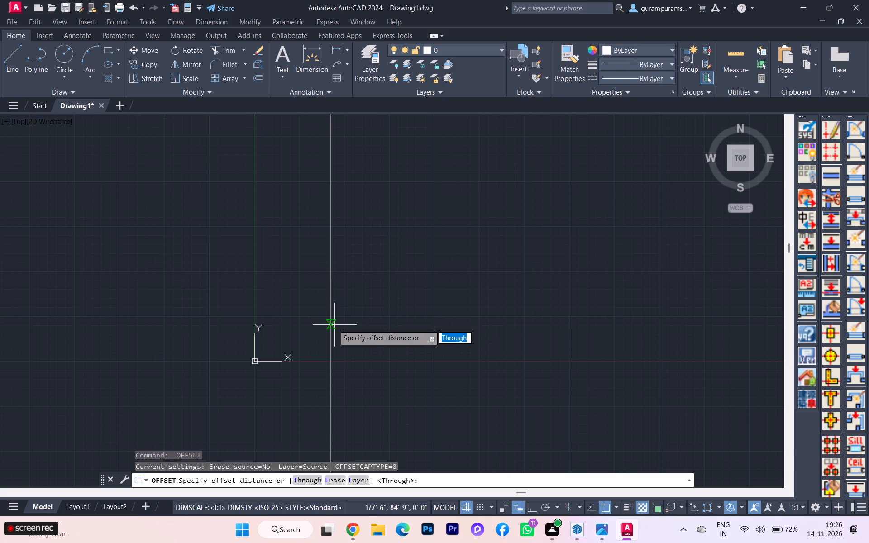
left_click(334, 325)
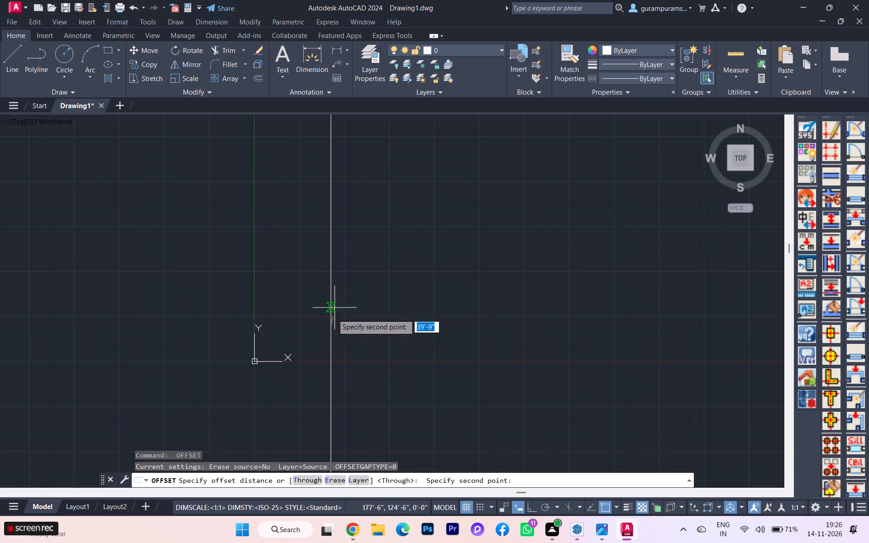
key("F8")
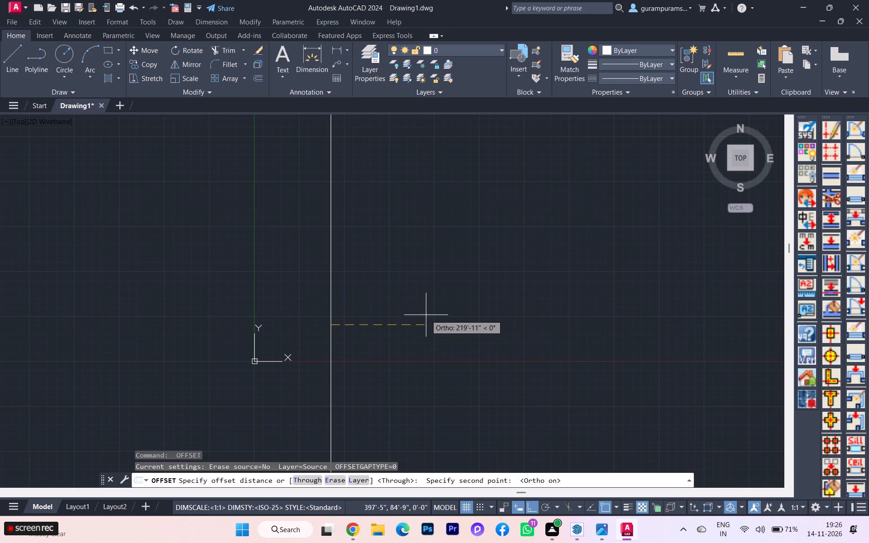
key("9")
key("Return")
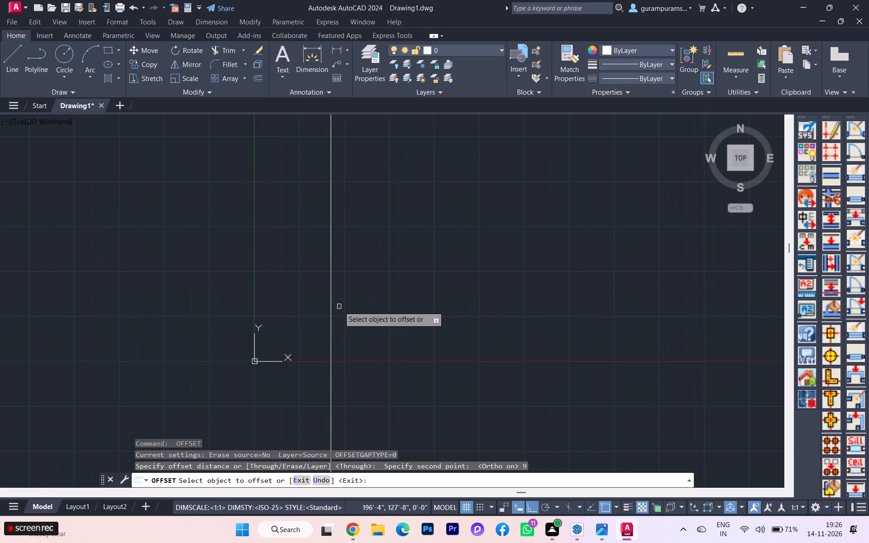
left_click(330, 312)
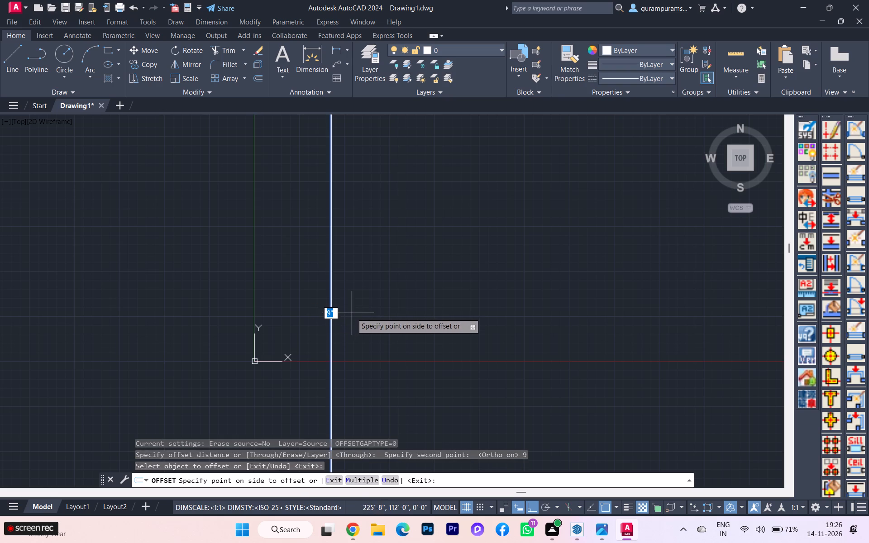
left_click(353, 314)
scroll(327, 321, "up", 4)
scroll(331, 316, "down", 5)
scroll(331, 316, "up", 3)
scroll(331, 316, "down", 1)
scroll(332, 315, "up", 2)
scroll(396, 324, "down", 2)
scroll(395, 325, "up", 2)
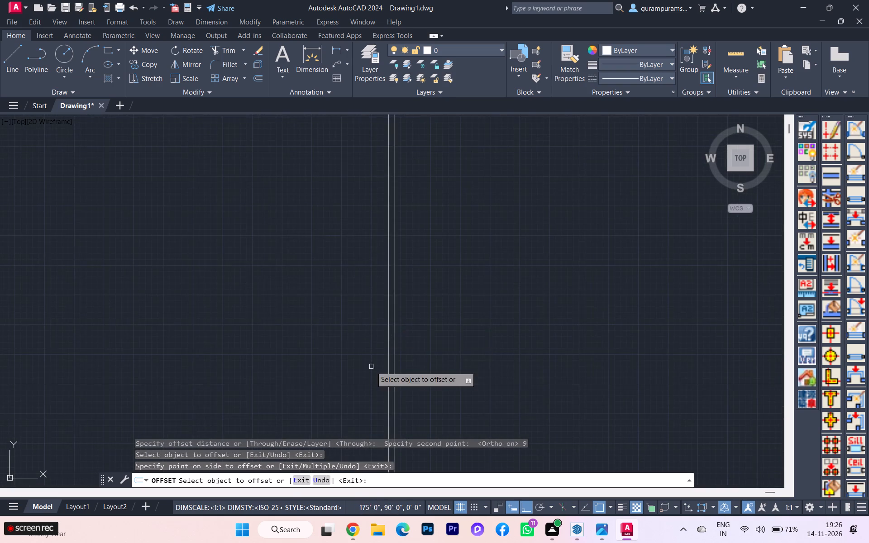
scroll(355, 354, "down", 2)
scroll(354, 357, "up", 5)
key("space")
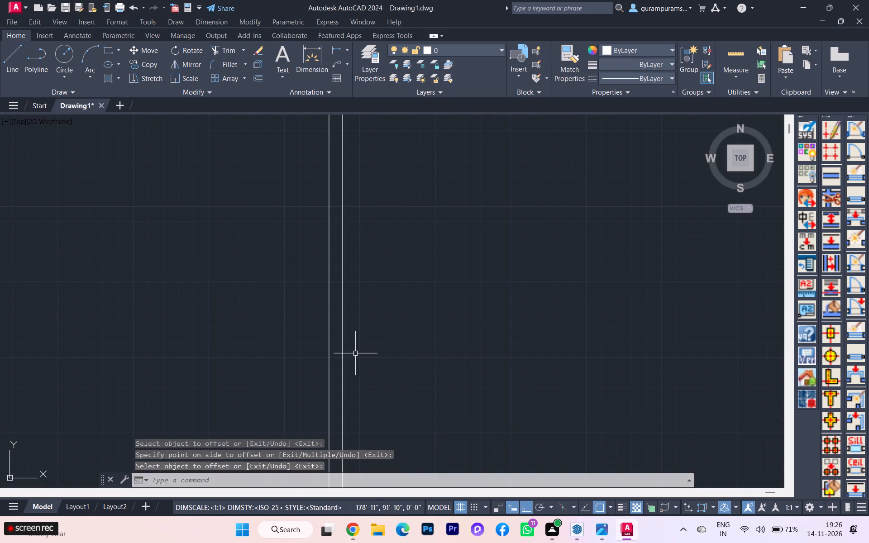
Offset the first wall's inner line 10'5" toward positive X to start the second vertical wall.
key("space")
left_click(343, 348)
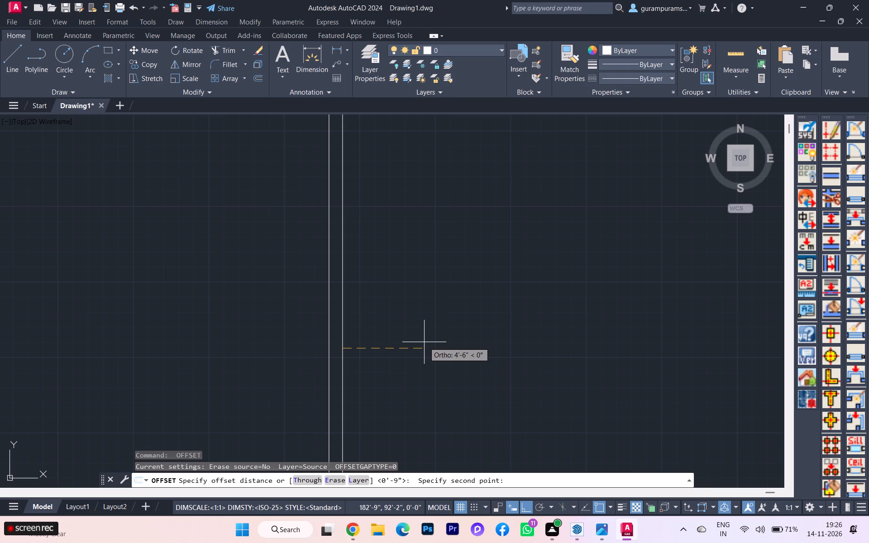
type("10'5")
key("Return")
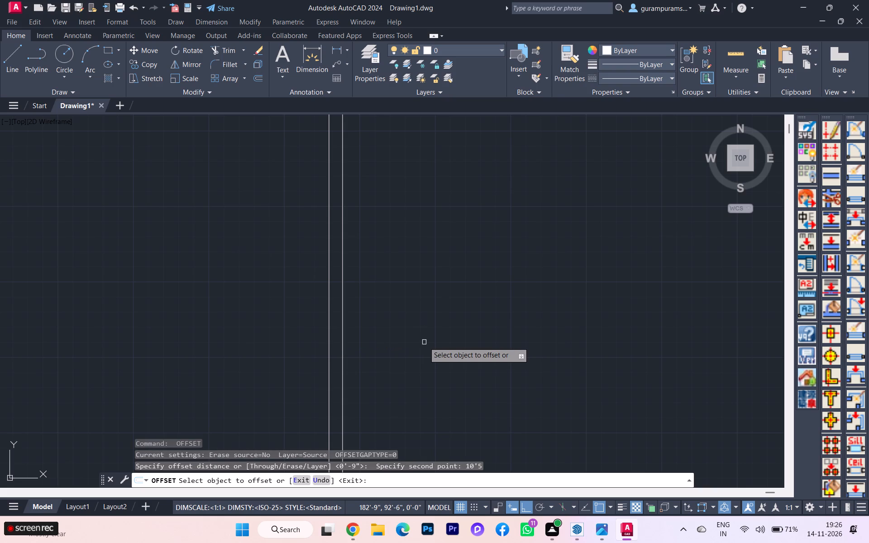
left_click(343, 342)
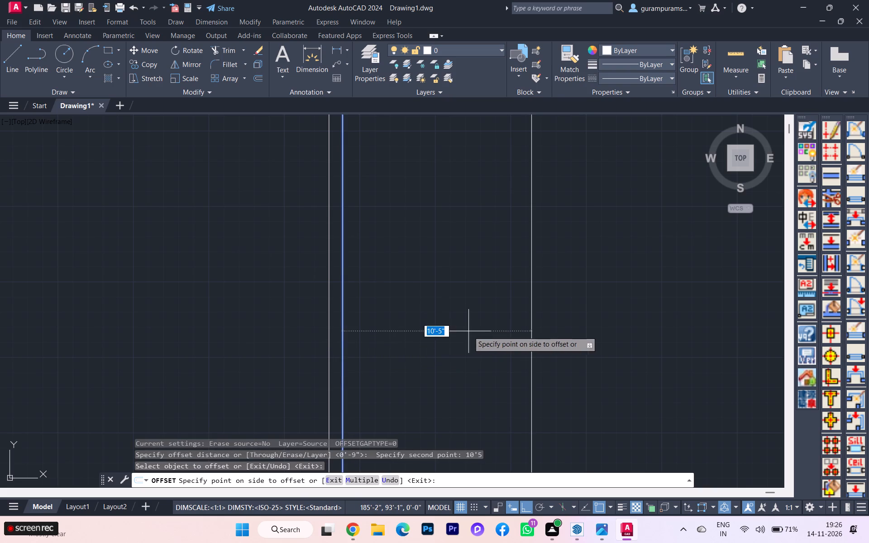
left_click(468, 331)
key("space")
Offset the newest vertical line 9" toward positive X to give the second wall its thickness.
key("space")
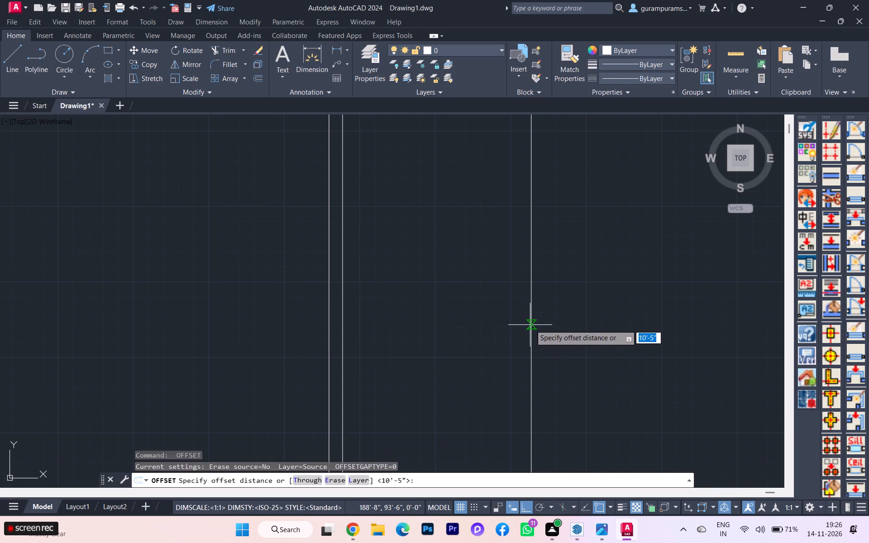
left_click(530, 324)
scroll(607, 318, "down", 1)
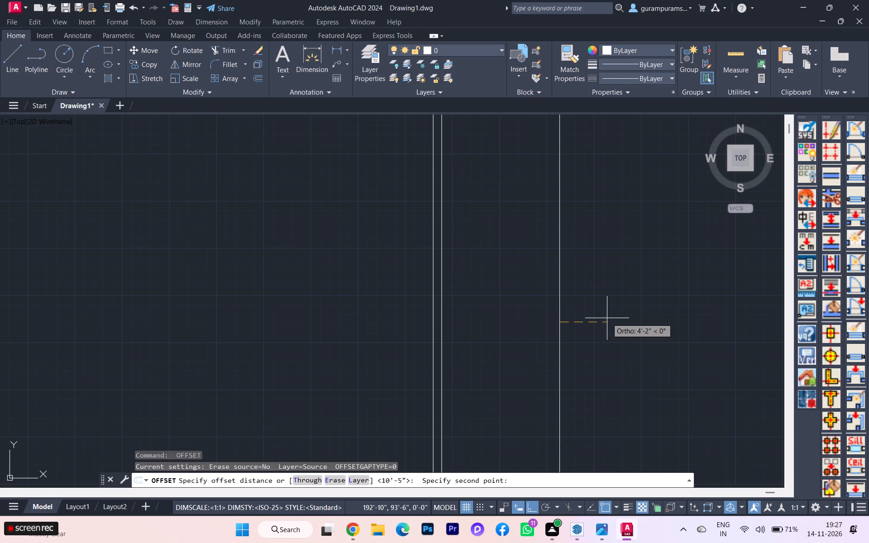
key("9")
key("Return")
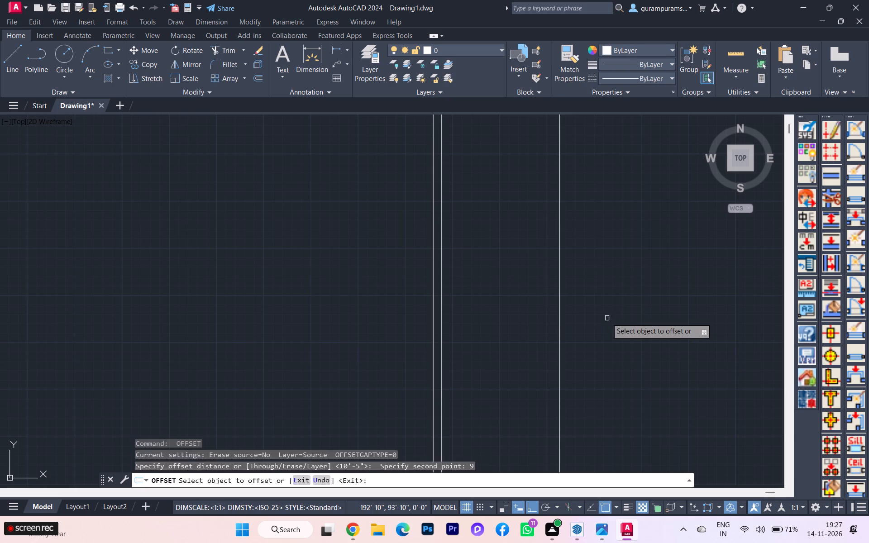
left_click(562, 346)
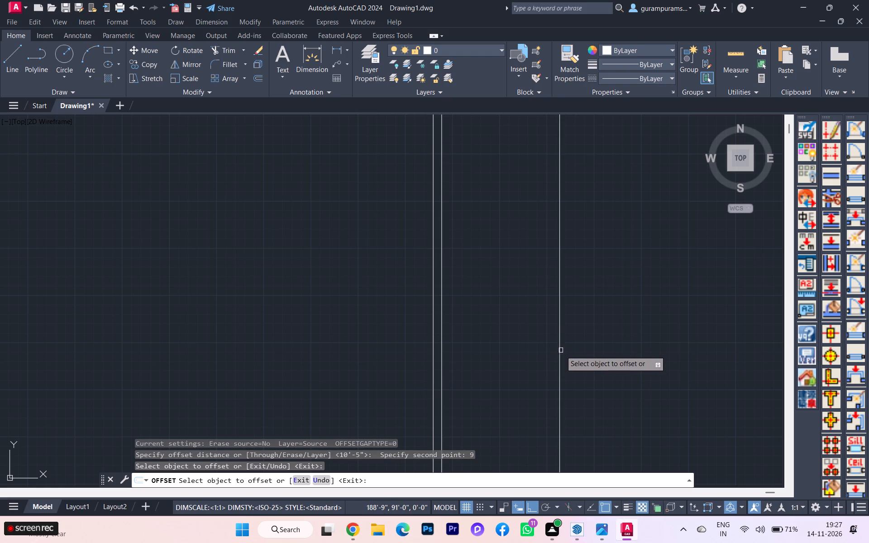
left_click(559, 353)
left_click(596, 348)
key("space")
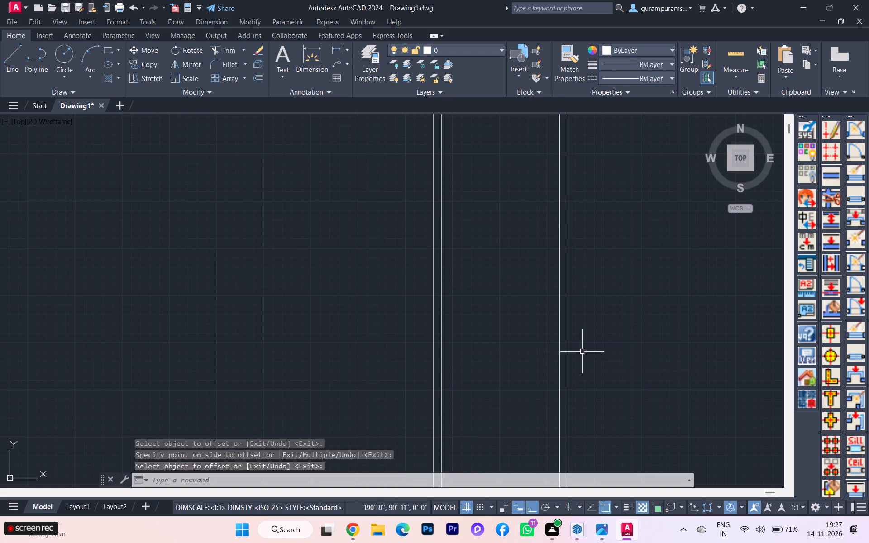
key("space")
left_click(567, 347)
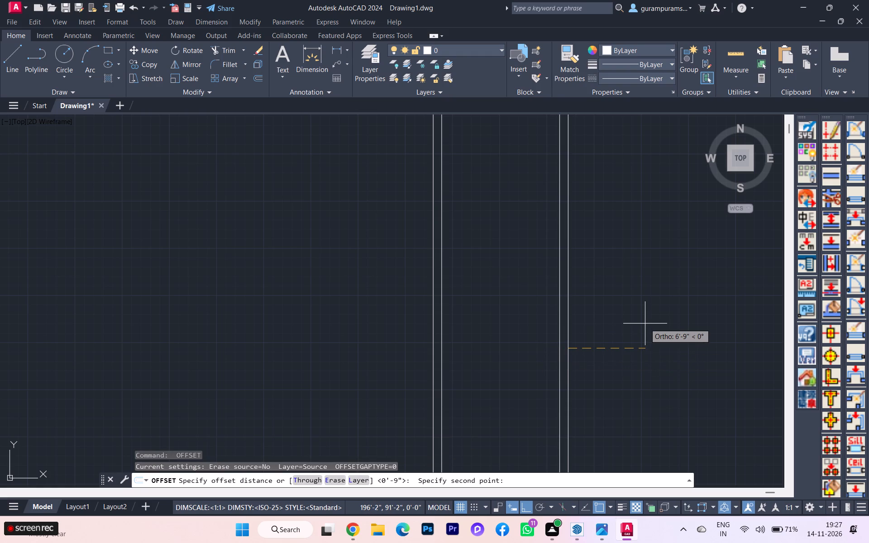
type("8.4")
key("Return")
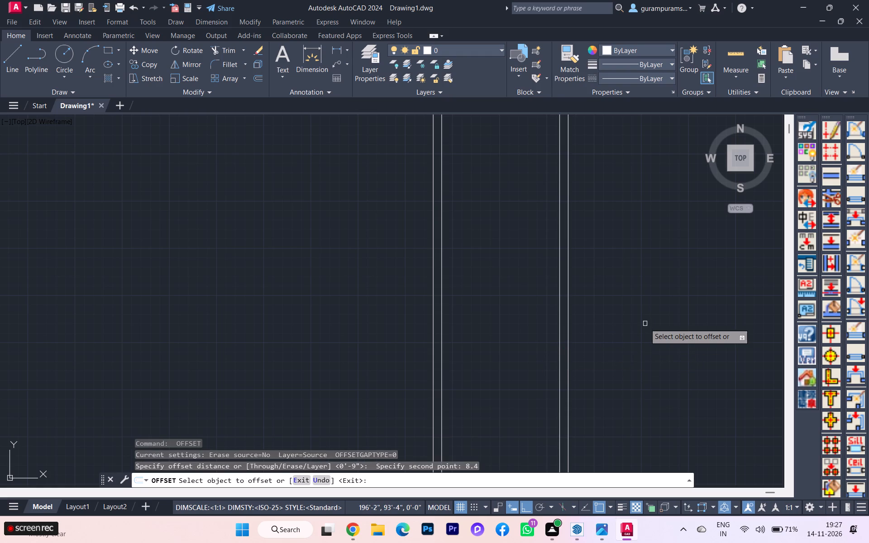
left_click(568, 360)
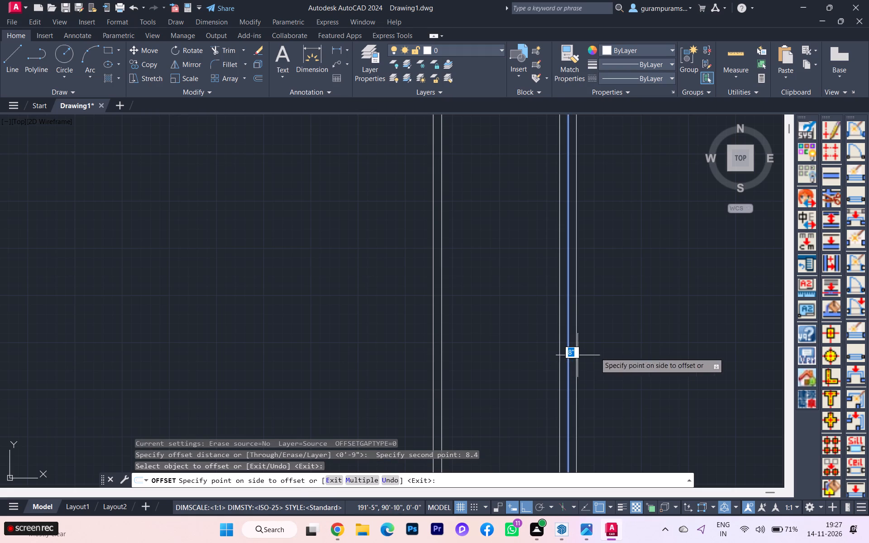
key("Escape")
Offset the second wall's far line 8'4" toward positive X to start the third vertical wall.
key("space")
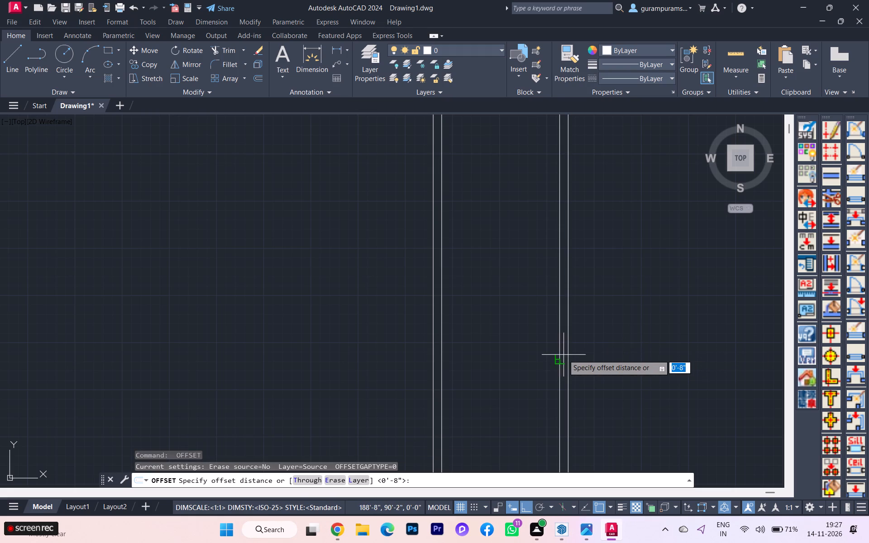
left_click(571, 349)
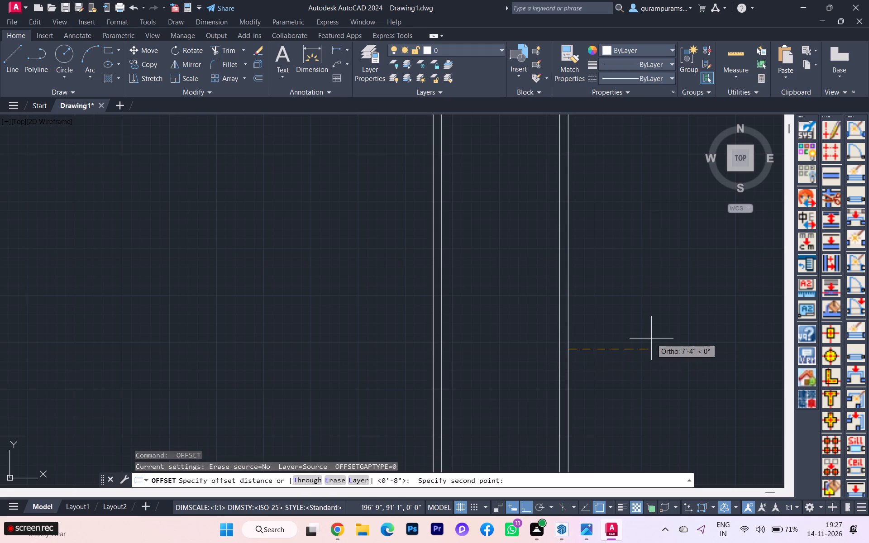
type("8'")
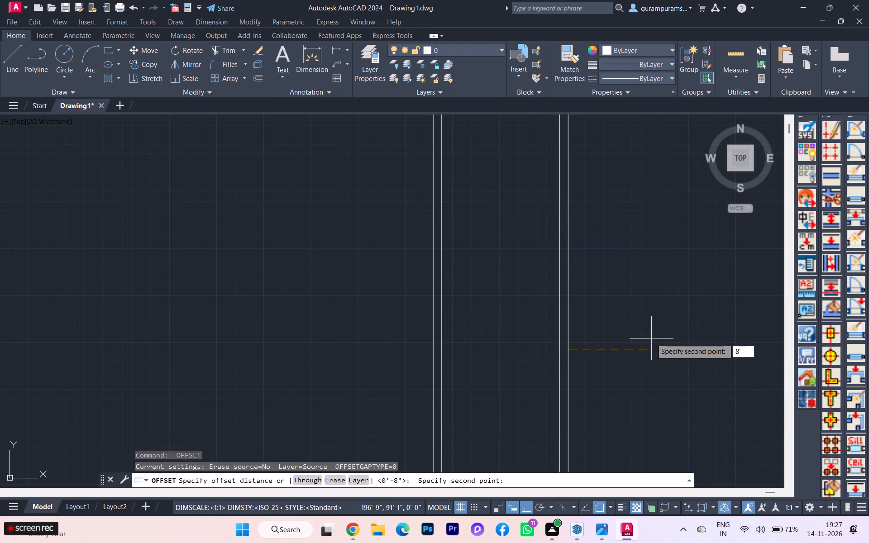
key("4")
key("shift+quotedbl")
key("Return")
left_click(568, 342)
left_click(600, 339)
key("space")
Offset the newest vertical line 9" toward positive X to complete the third wall.
key("space")
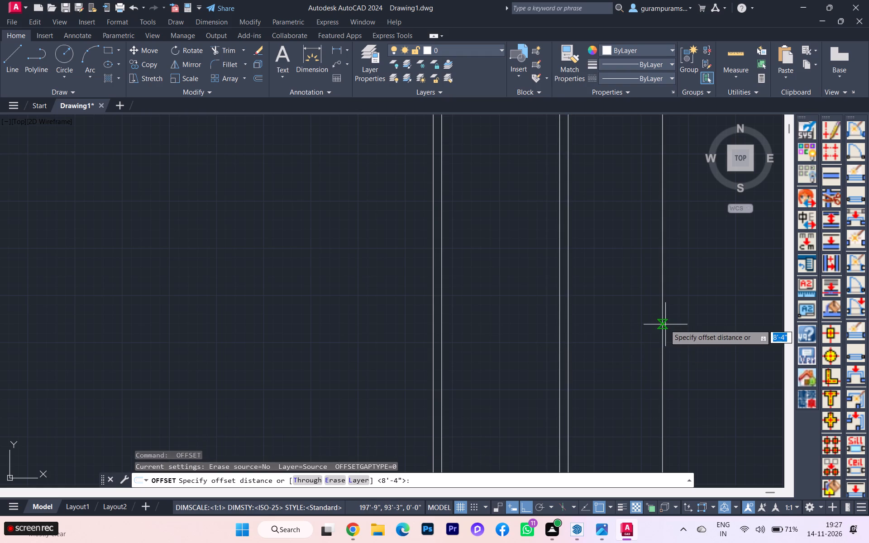
left_click(664, 324)
key("9")
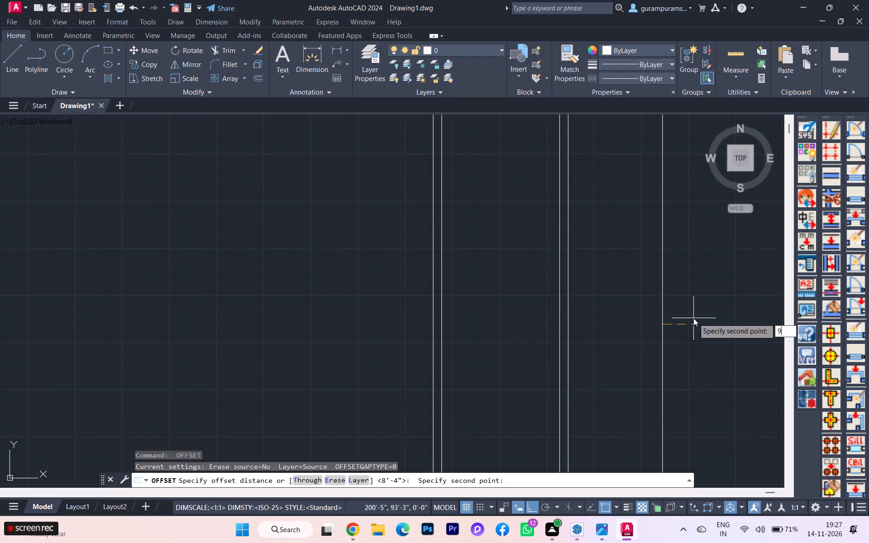
key("Return")
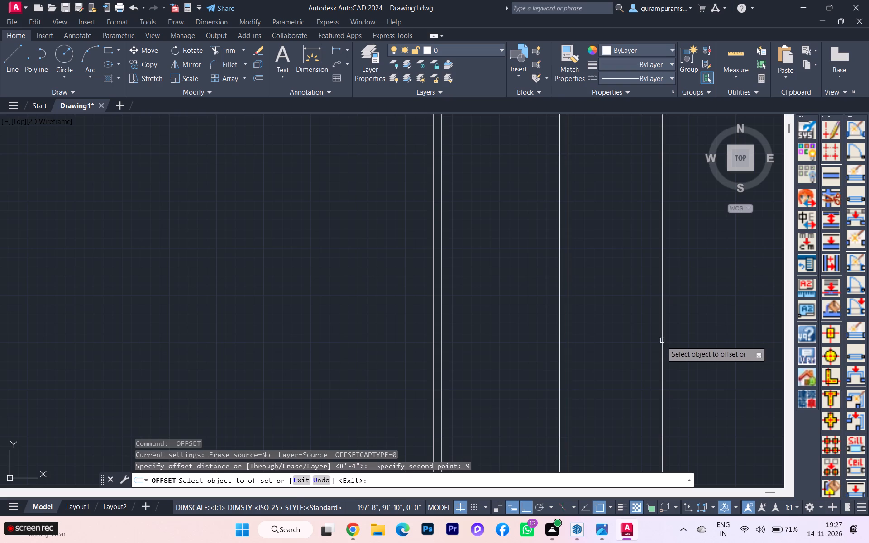
left_click(661, 341)
left_click(680, 337)
key("Escape")
Draw one horizontal construction line crossing the three vertical walls.
scroll(563, 281, "down", 3)
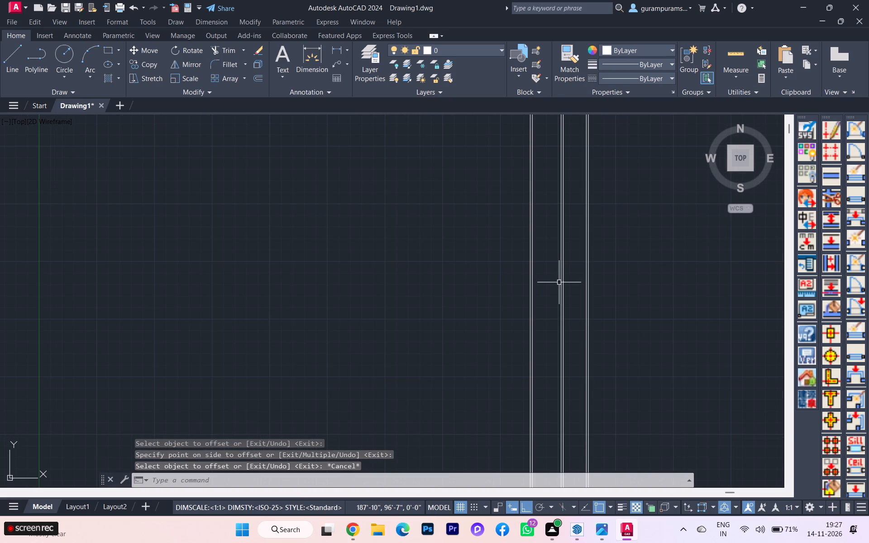
type("xl")
key("Return")
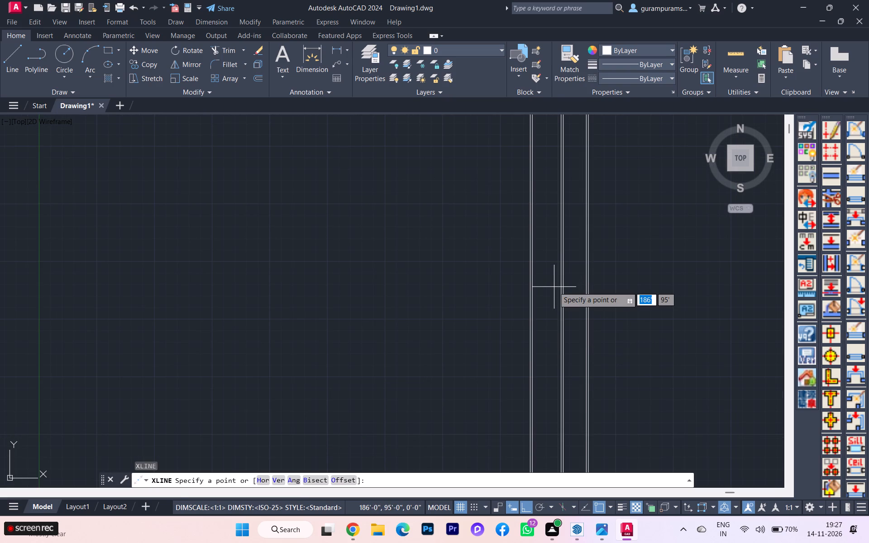
key("h")
key("Return")
left_click(551, 266)
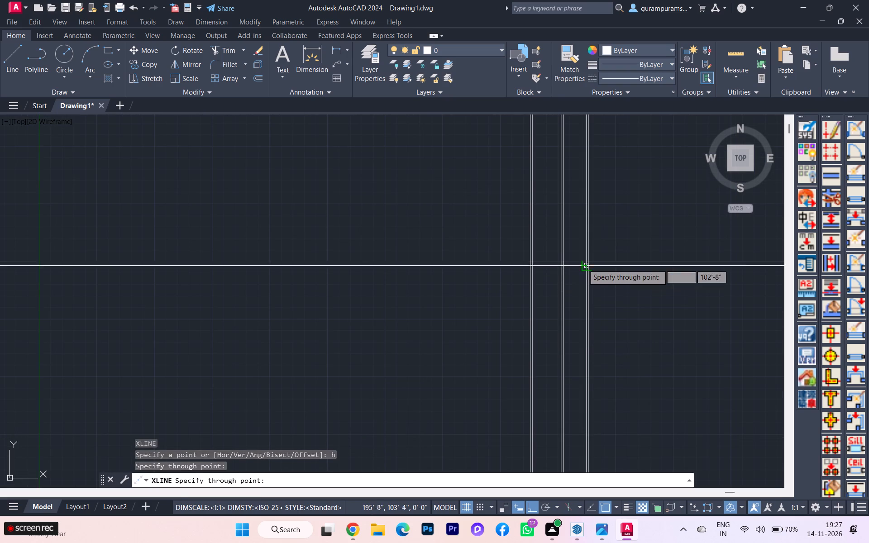
scroll(583, 264, "up", 4)
key("Escape")
Offset the horizontal construction line 9" downward to form the top horizontal wall.
key("o")
key("Return")
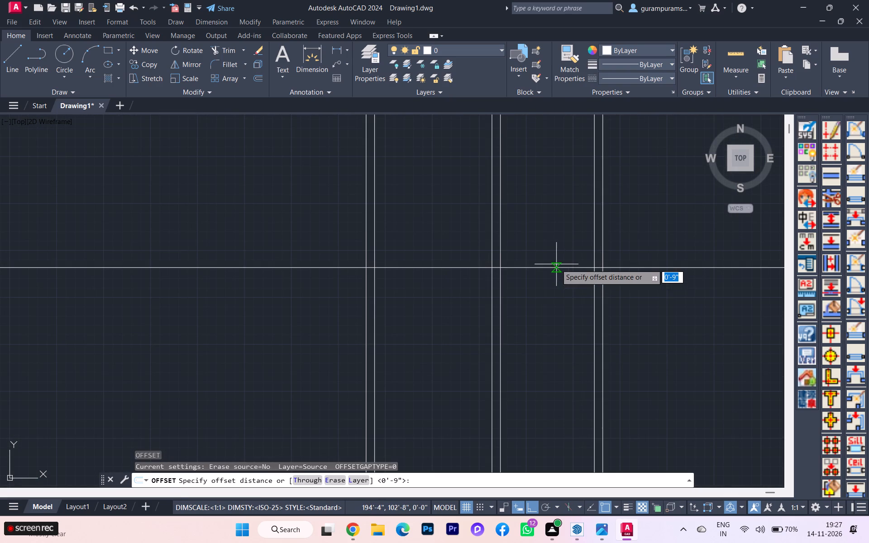
key("space")
left_click(555, 269)
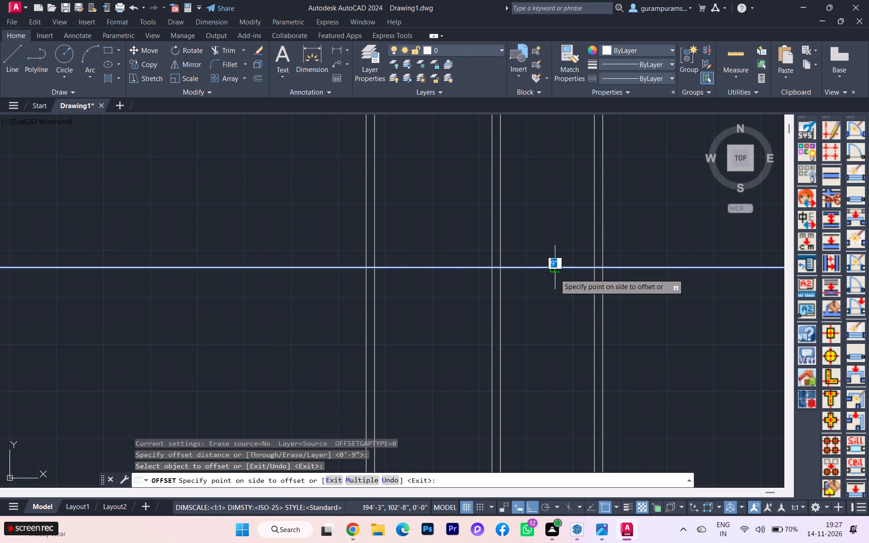
left_click(555, 277)
key("space")
Offset the top wall's lower line 7'9" downward to start the second horizontal wall.
key("space")
left_click(555, 277)
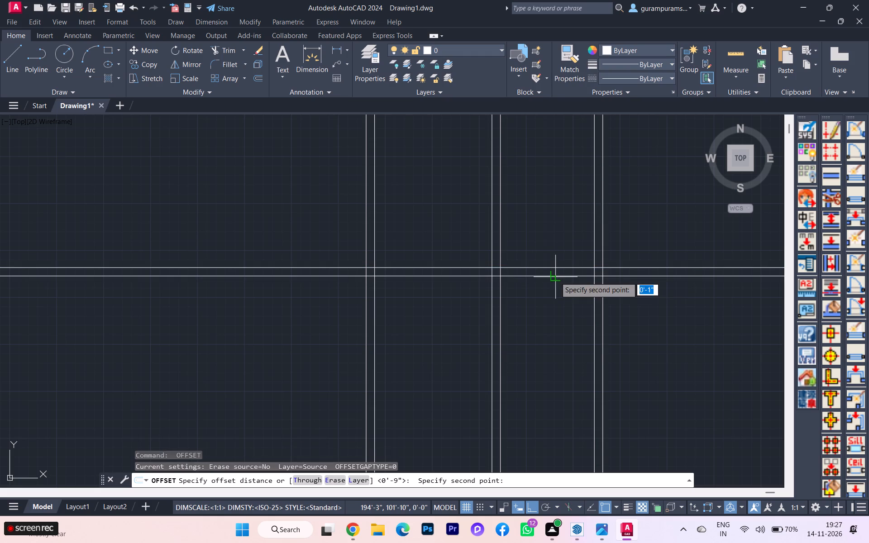
type("7'9")
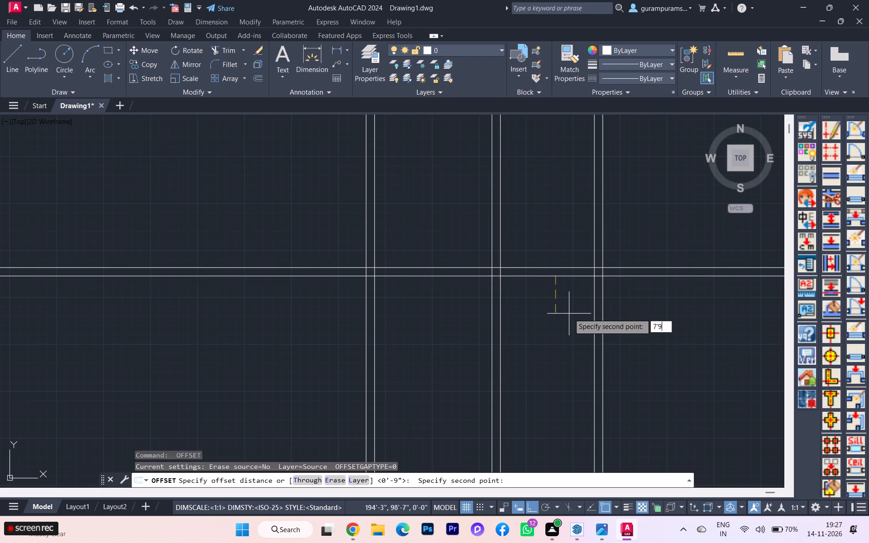
key("Return")
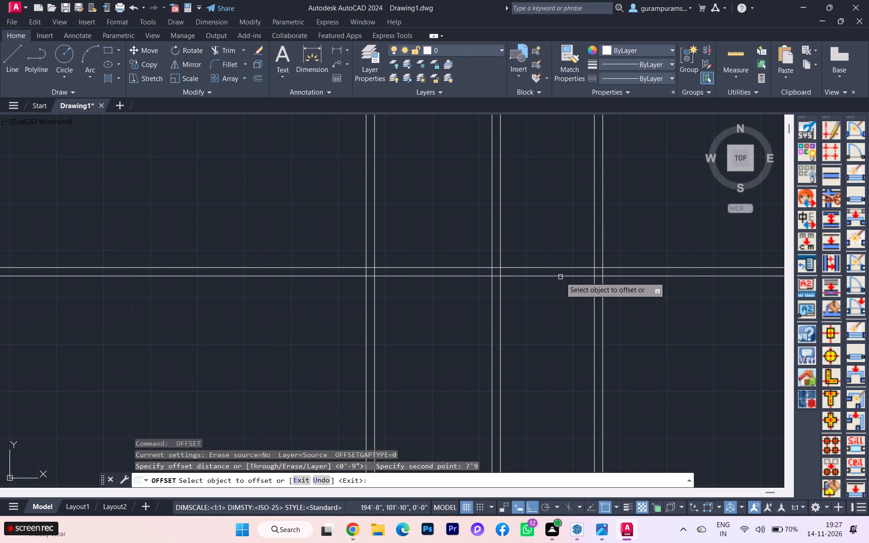
left_click(560, 277)
left_click(564, 312)
key("space")
Offset the newest horizontal line 9" downward to complete the second horizontal wall.
key("space")
left_click(550, 366)
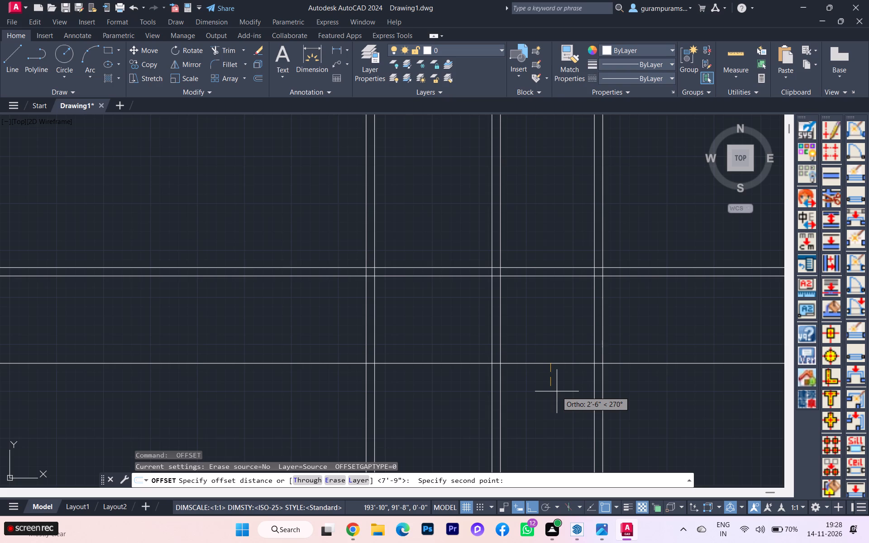
key("9")
key("Return")
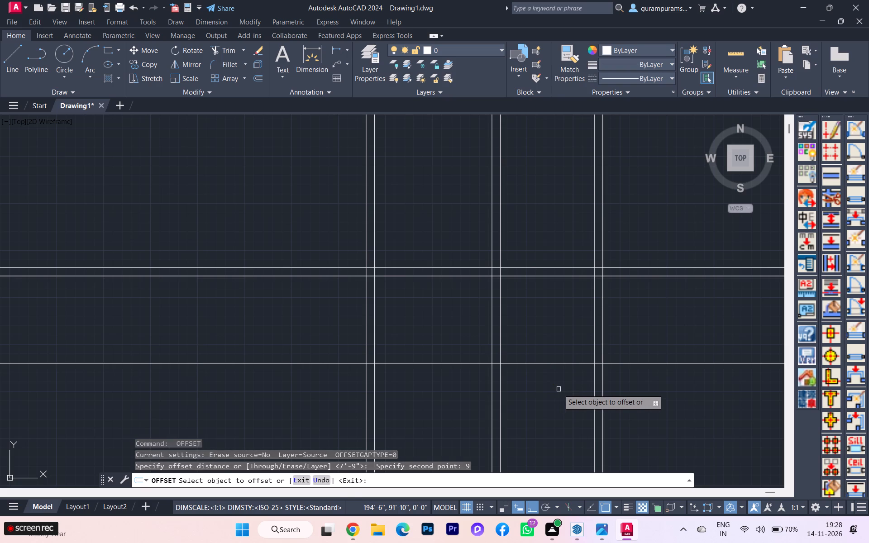
left_click(555, 362)
left_click(553, 379)
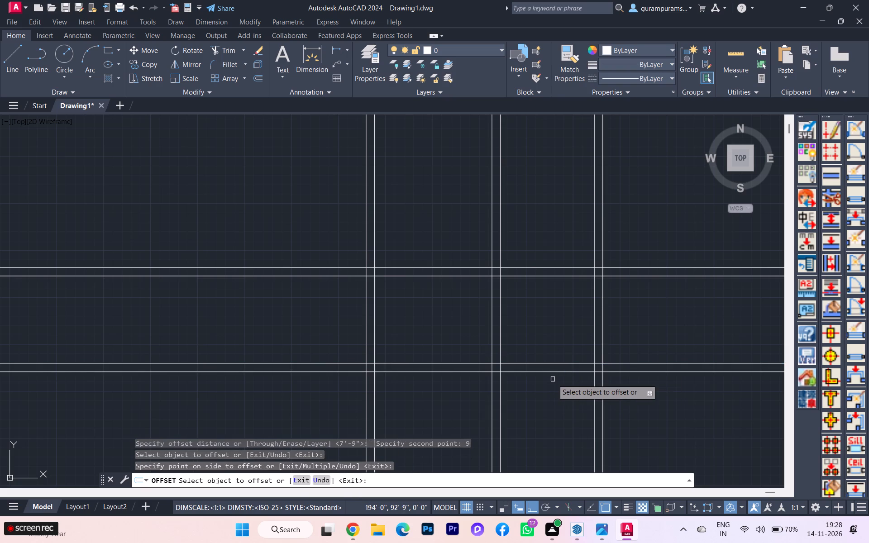
Trim both lines of the middle vertical wall below the second horizontal wall.
scroll(498, 310, "down", 2)
scroll(512, 356, "up", 2)
scroll(477, 339, "up", 2)
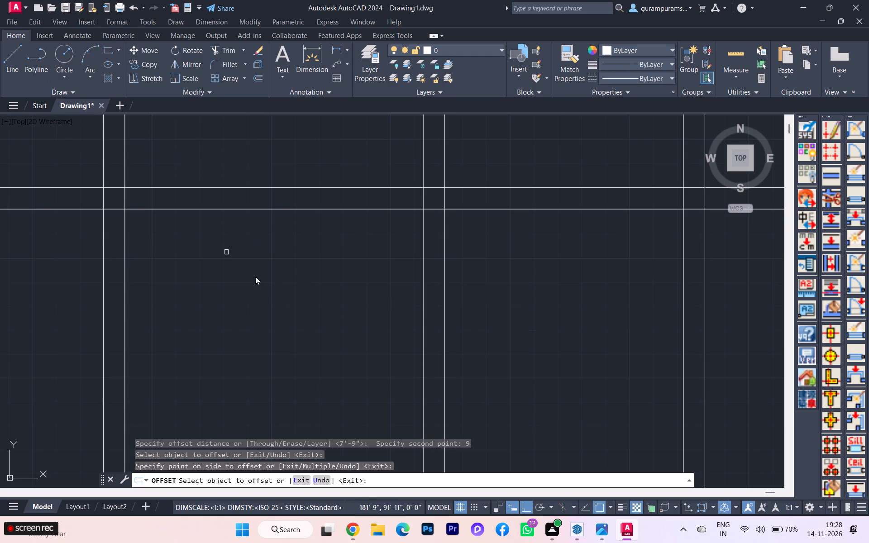
key("t")
key("r")
key("Escape")
type("tr")
key("Return")
left_click_drag(497, 309, 371, 322)
Trim the line ends projecting left of the first vertical wall and above the top horizontal wall.
scroll(458, 310, "down", 1)
scroll(461, 308, "up", 2)
scroll(462, 308, "down", 11)
scroll(337, 290, "down", 1)
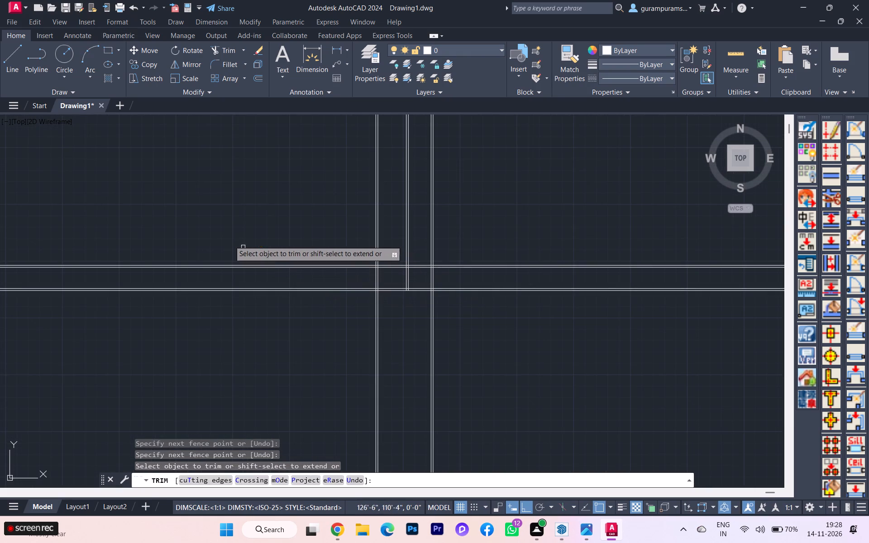
left_click(225, 237)
left_click(245, 332)
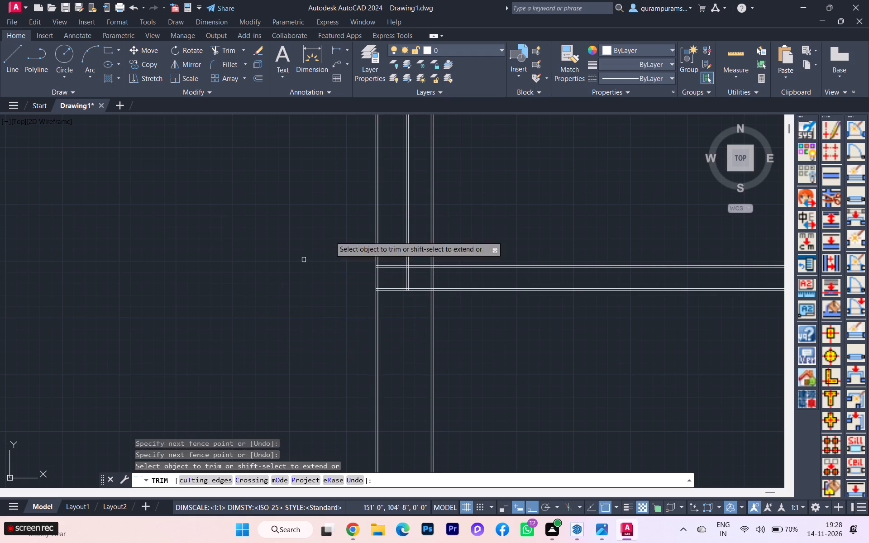
left_click(330, 191)
left_click(516, 184)
scroll(525, 276, "up", 2)
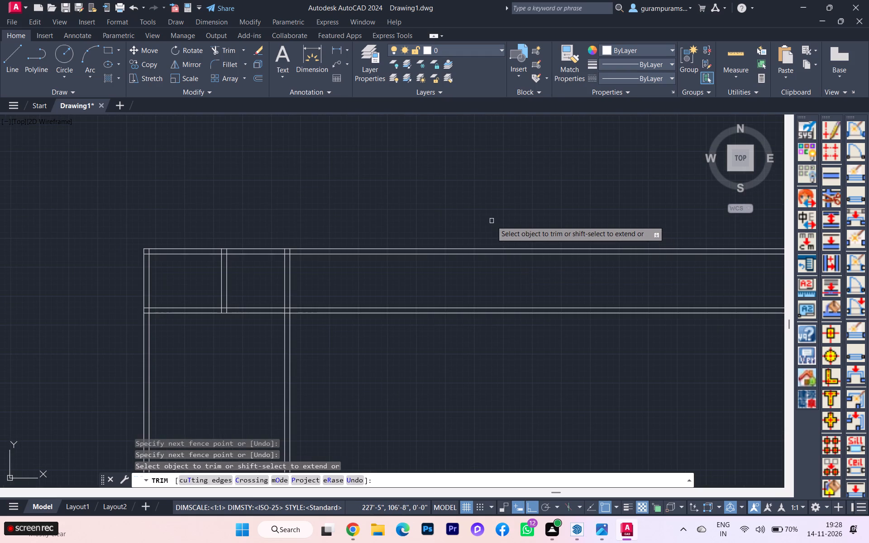
key("Escape")
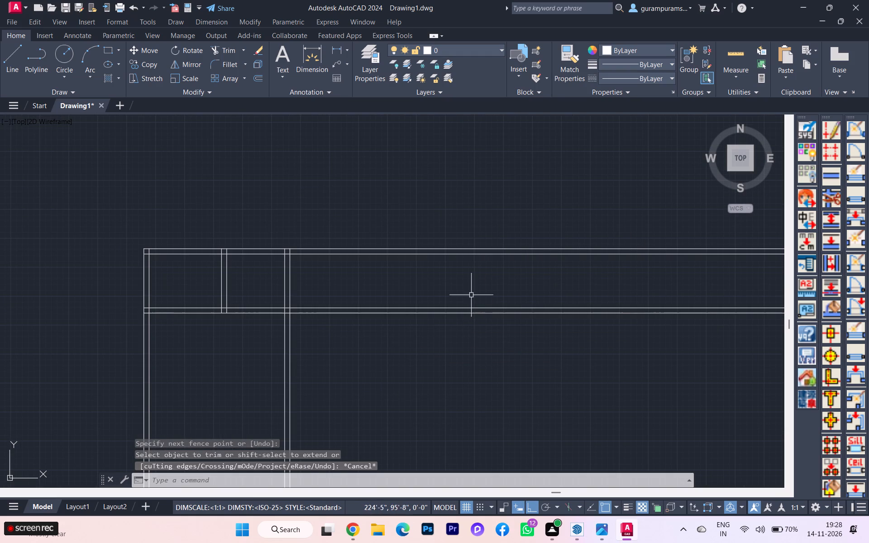
Offset the third vertical wall's outer line 2'4" toward positive X.
key("o")
key("Return")
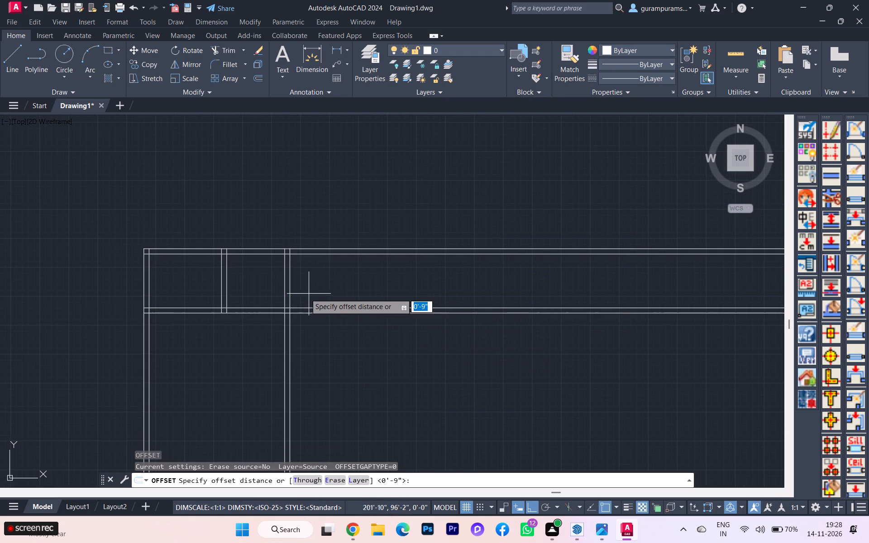
left_click(291, 286)
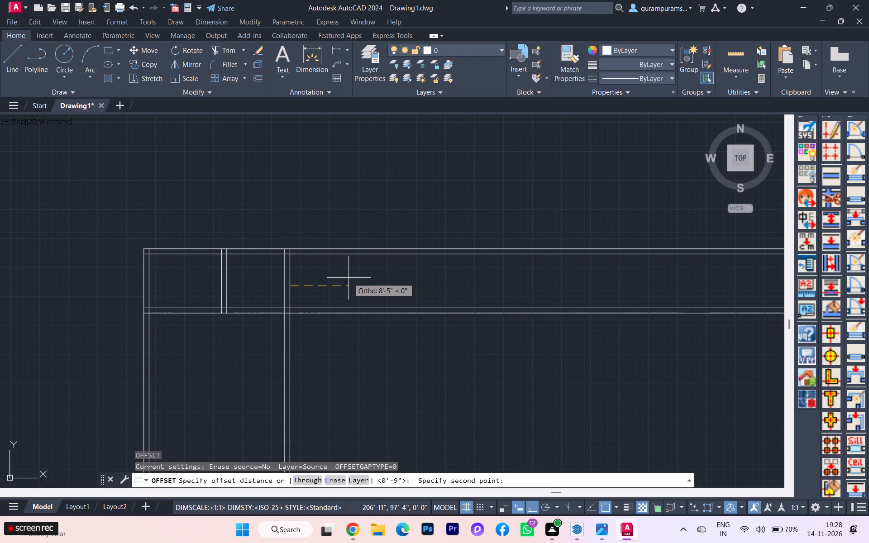
type("2'4")
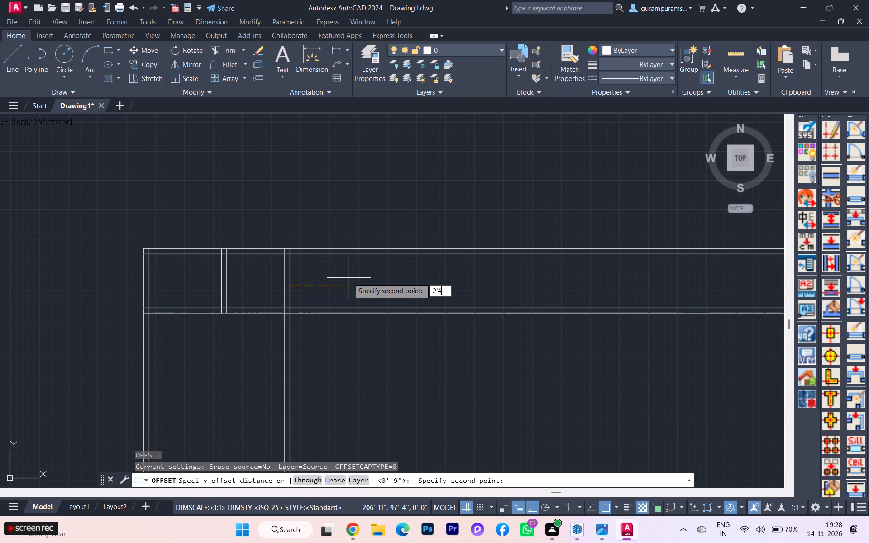
key("Return")
left_click(289, 293)
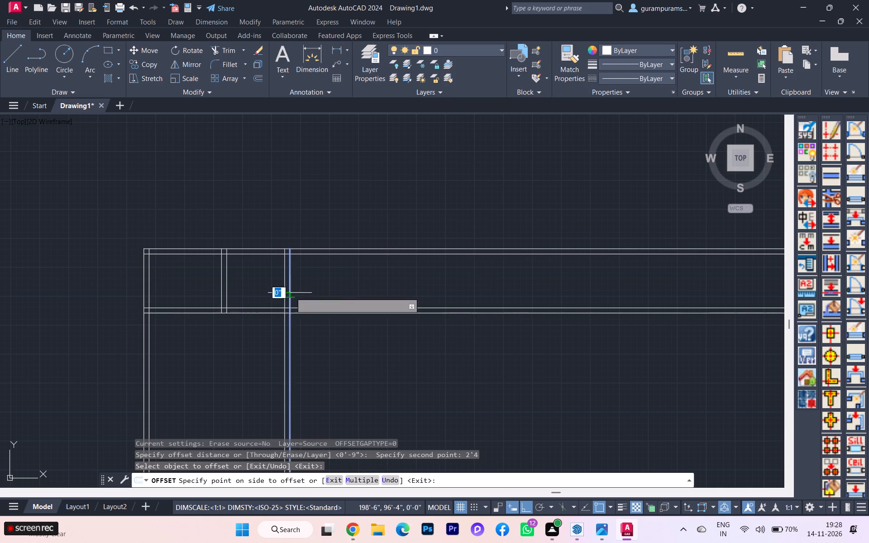
left_click(347, 286)
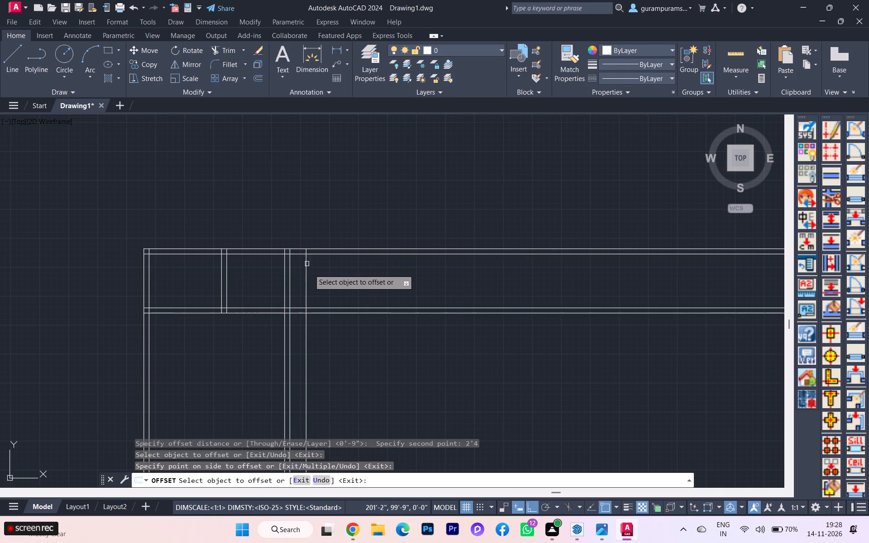
scroll(310, 273, "up", 2)
key("space")
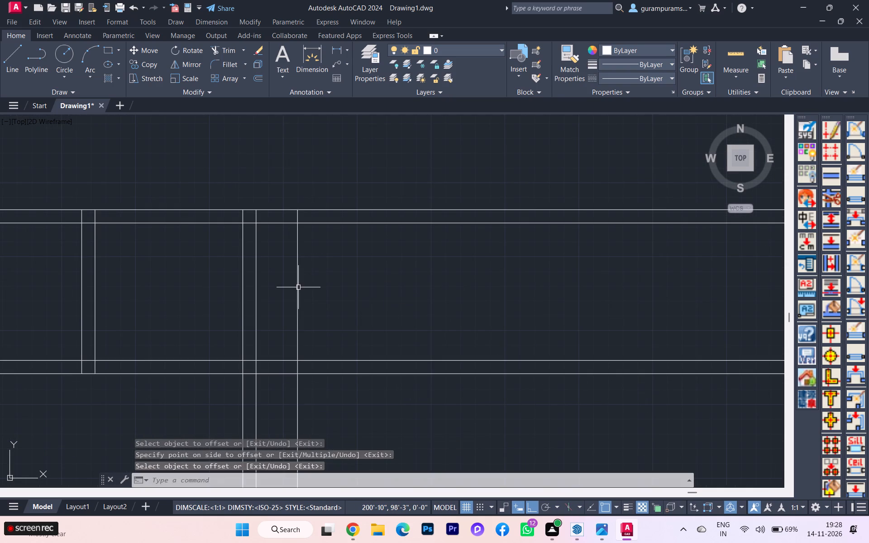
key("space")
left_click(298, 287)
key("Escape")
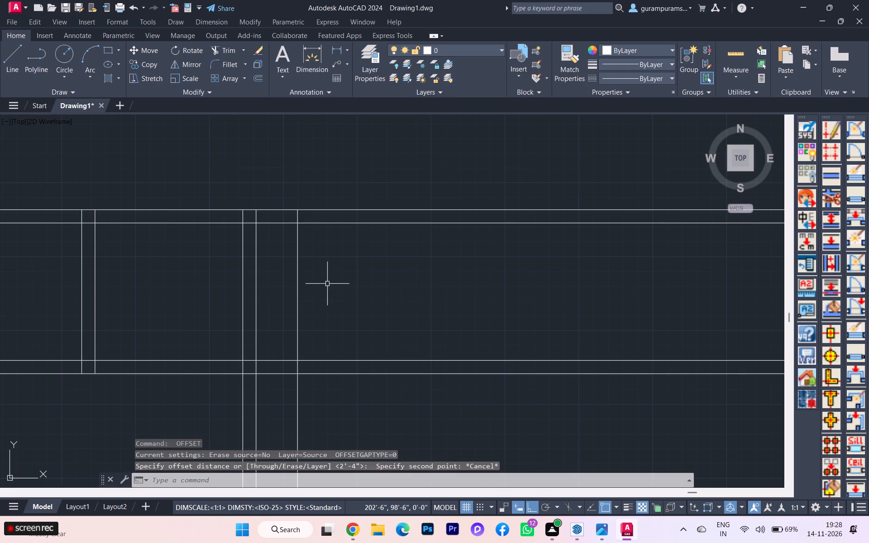
Check the hand-drawn plan in SketchUp, and back in AutoCAD move the newest vertical line 2" toward positive X.
key("alt+Tab")
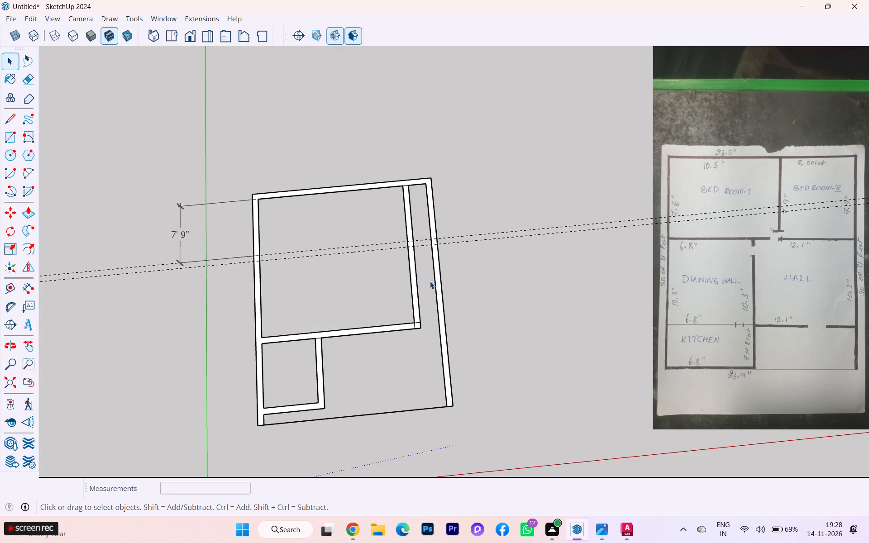
scroll(439, 275, "up", 2)
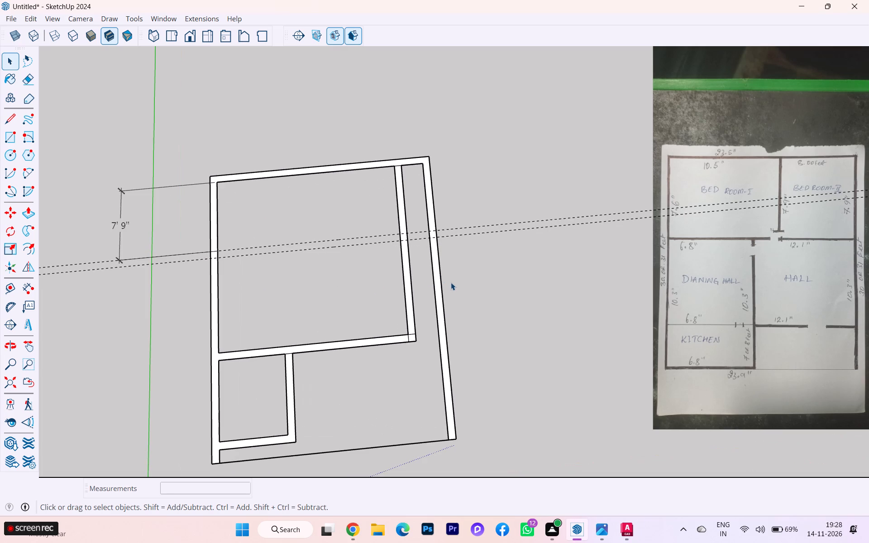
key("alt+Tab")
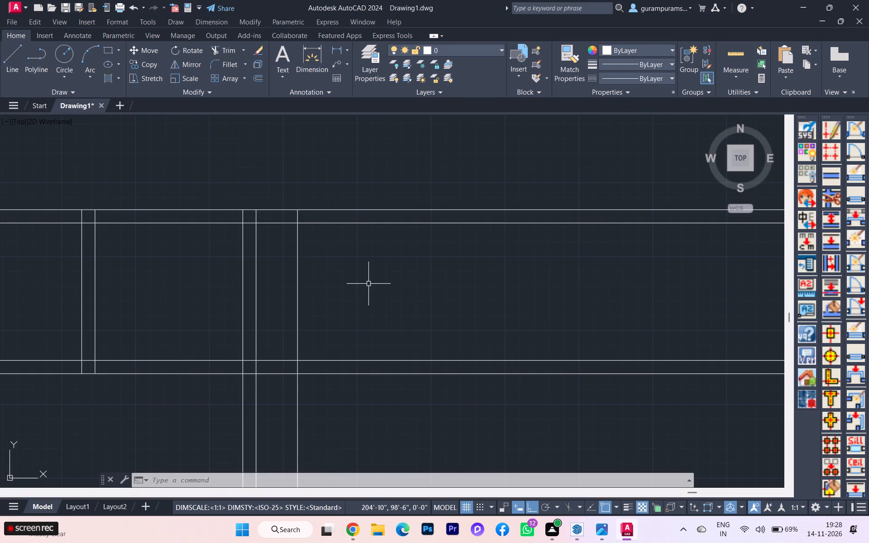
scroll(372, 283, "down", 1)
left_click(350, 286)
left_click(317, 271)
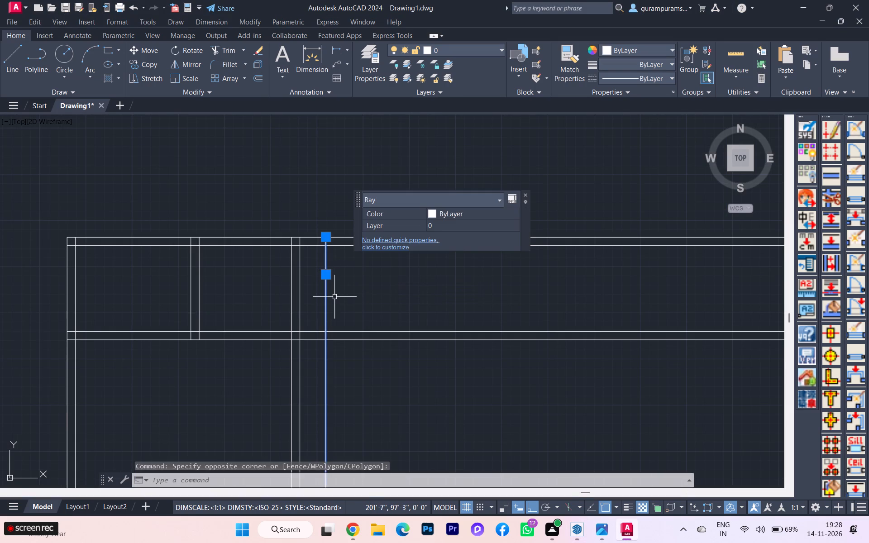
key("m")
key("Return")
scroll(329, 297, "up", 1)
left_click(325, 300)
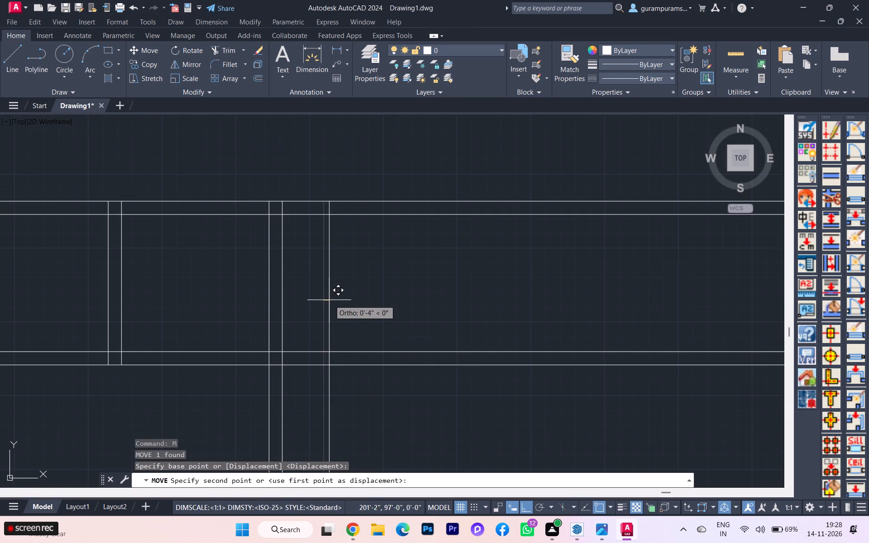
key("2")
key("Return")
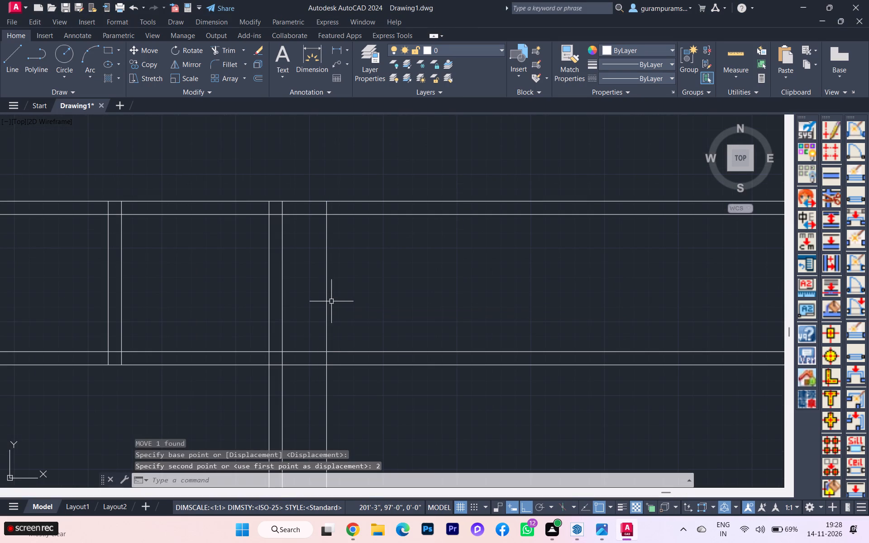
key("space")
key("Escape")
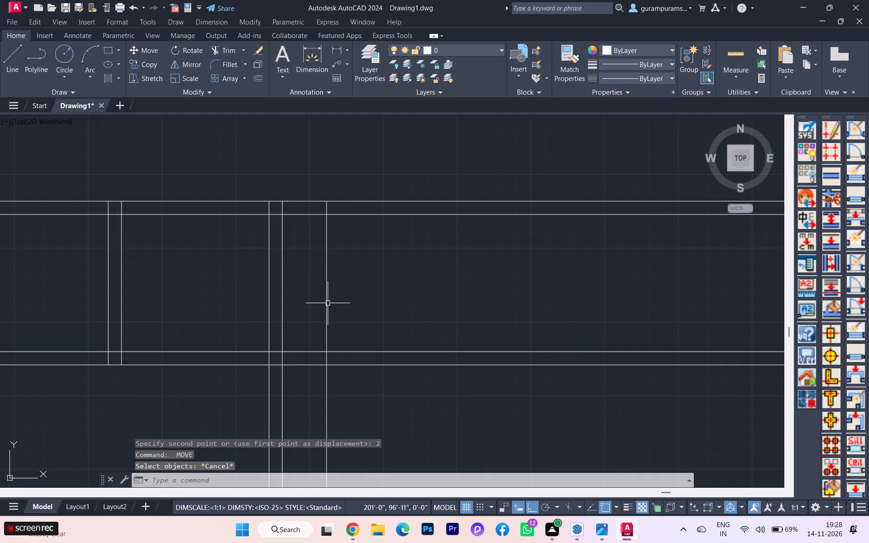
Offset the moved vertical line 6" toward positive X to form the fourth vertical wall.
key("o")
key("Return")
left_click(326, 304)
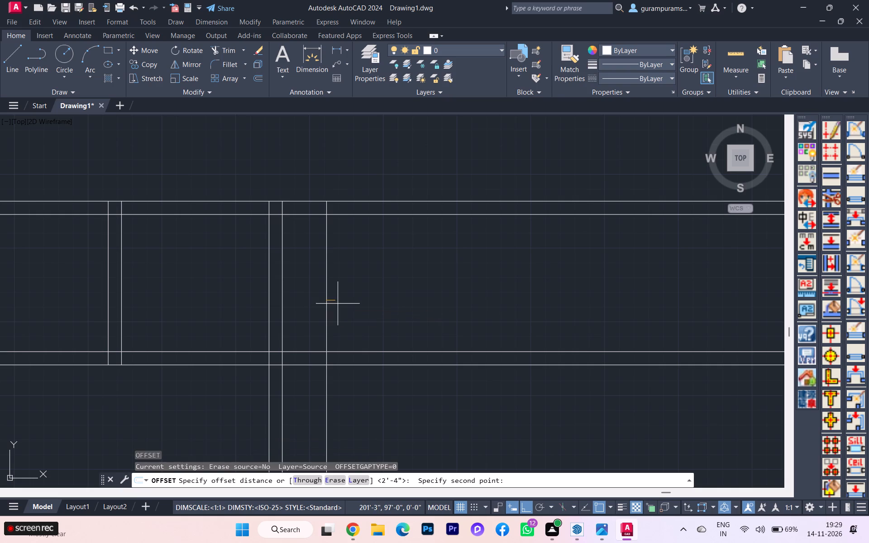
key("6")
key("Return")
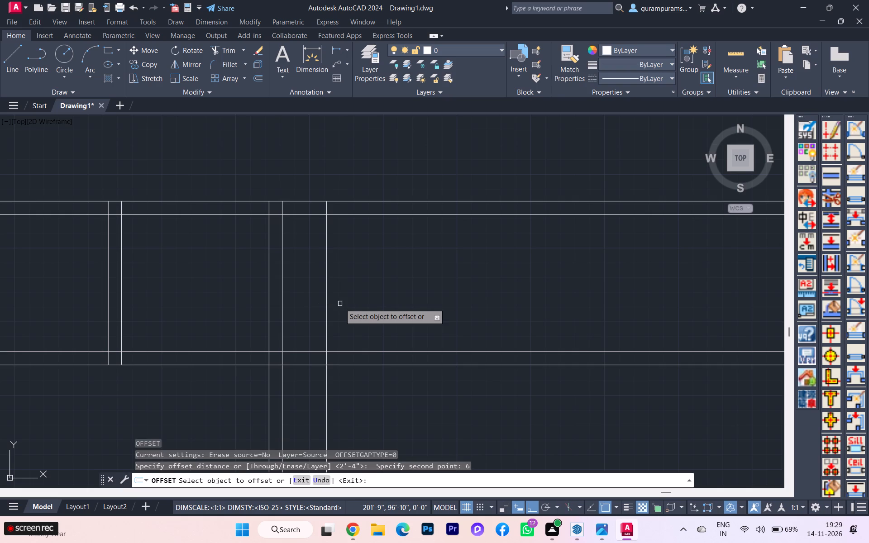
left_click(328, 315)
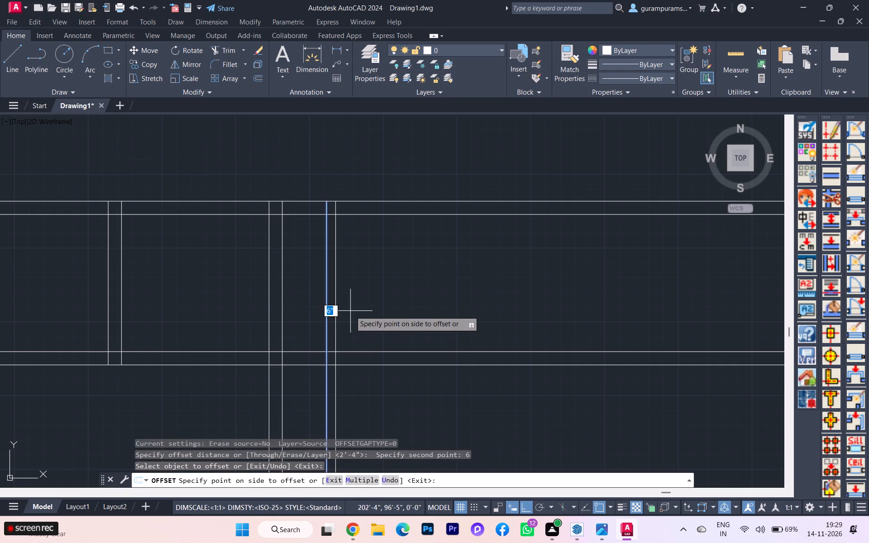
left_click(350, 311)
Check the fourth vertical wall's thickness with a linear dimension, without placing it.
scroll(337, 262, "down", 5)
scroll(416, 278, "down", 1)
scroll(353, 283, "up", 3)
scroll(419, 219, "up", 2)
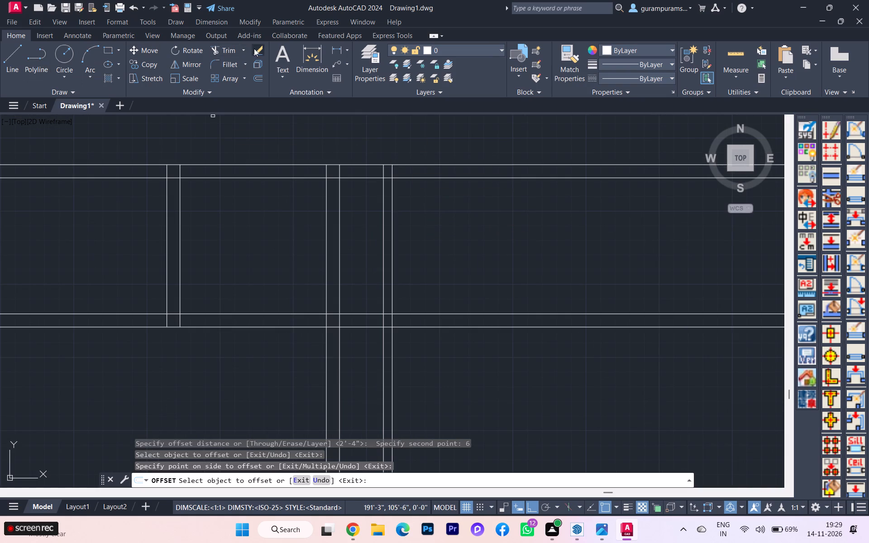
left_click(334, 48)
scroll(373, 159, "up", 3)
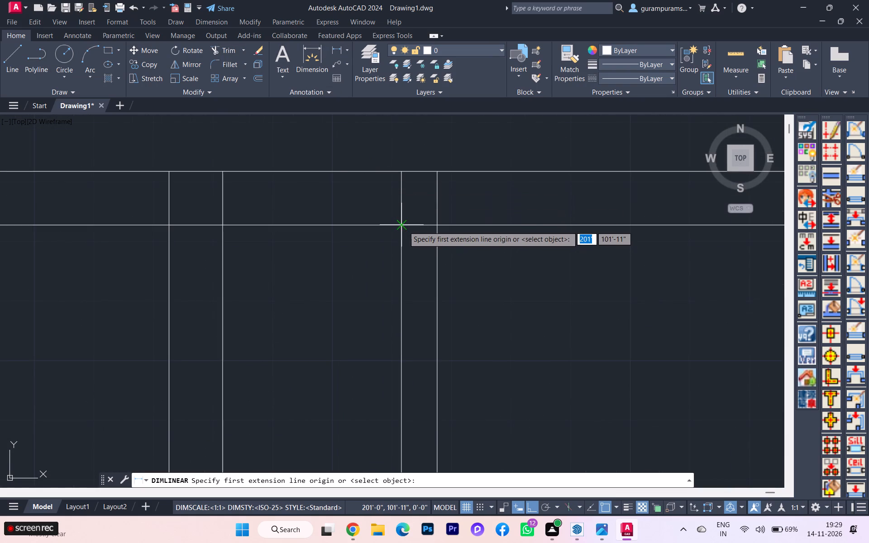
left_click(404, 226)
left_click(438, 223)
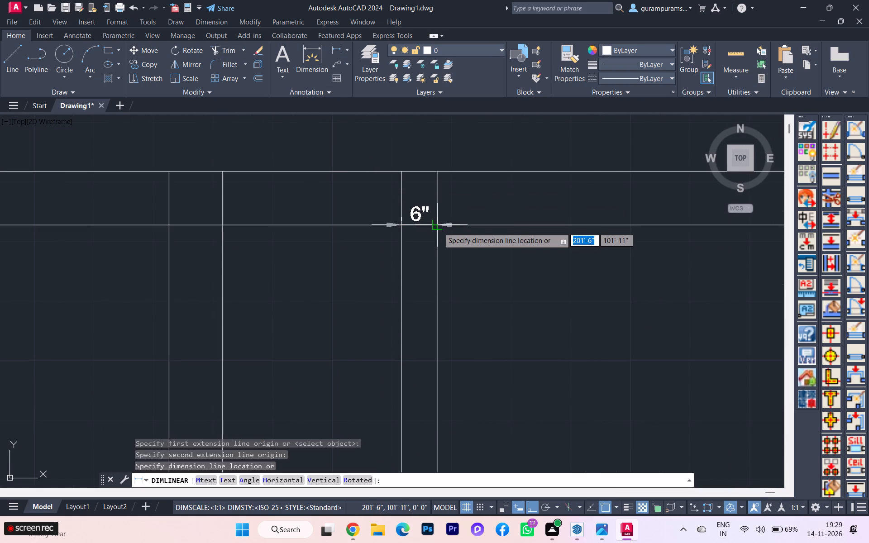
key("Escape")
Trim the four horizontal wall lines extending beyond the fourth vertical wall's outer line.
scroll(425, 163, "down", 4)
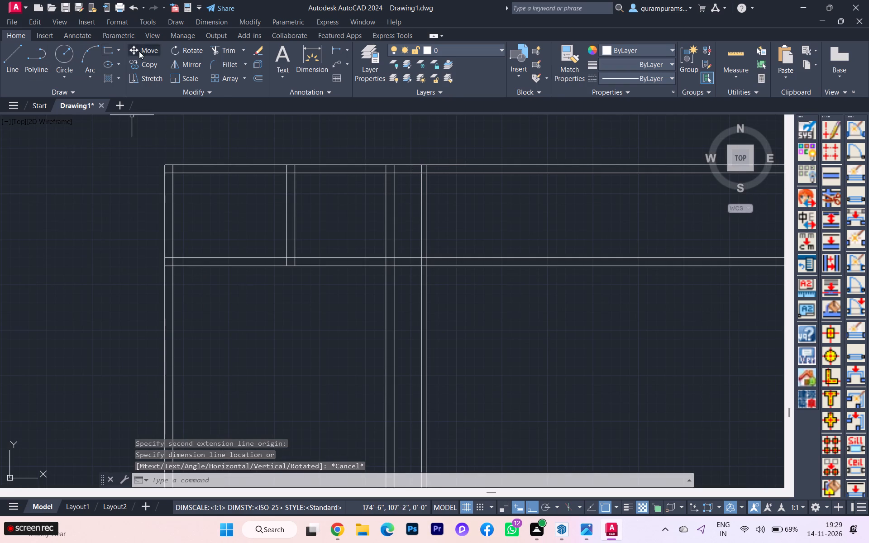
left_click(229, 46)
left_click_drag(492, 148, 529, 297)
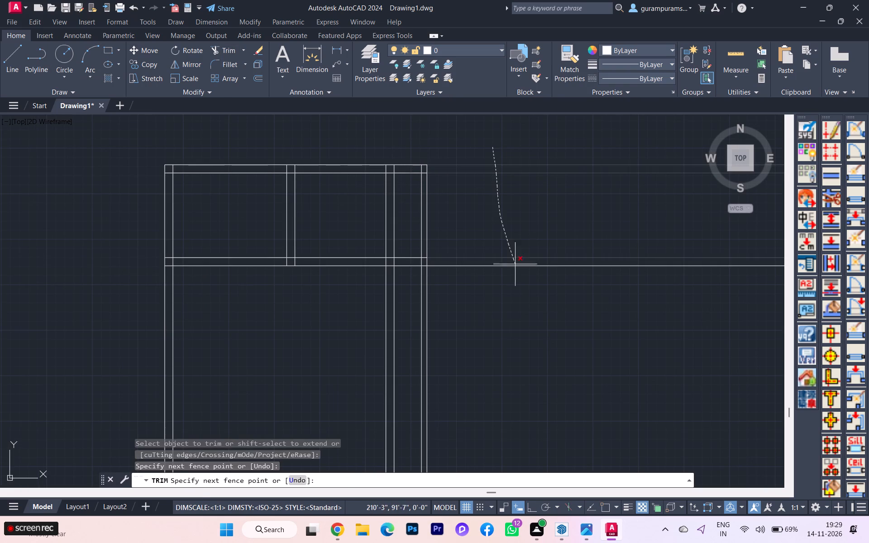
left_click_drag(529, 297, 537, 318)
Trim the two overlapping inner segments at the plan's upper-left wall corner.
scroll(534, 299, "down", 2)
scroll(511, 252, "up", 3)
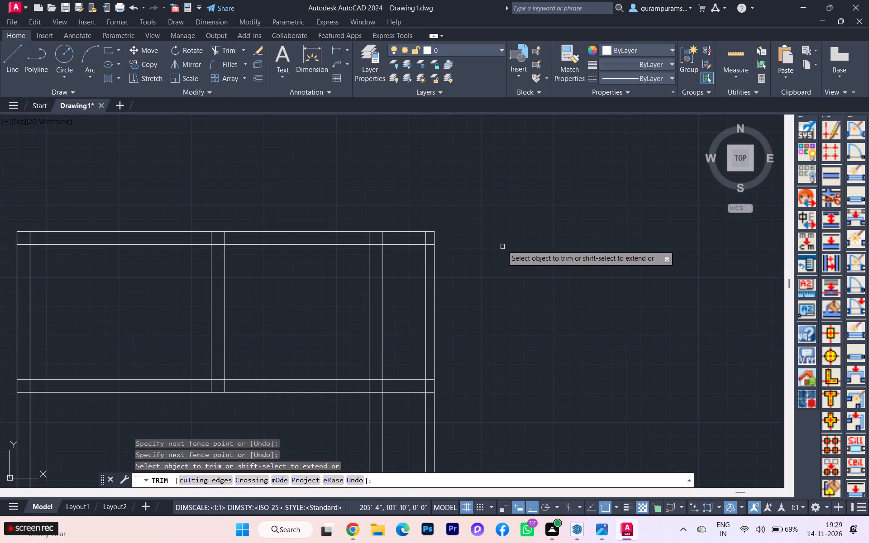
scroll(401, 240, "up", 1)
scroll(477, 238, "down", 3)
scroll(339, 241, "up", 3)
scroll(297, 240, "up", 1)
left_click(239, 232)
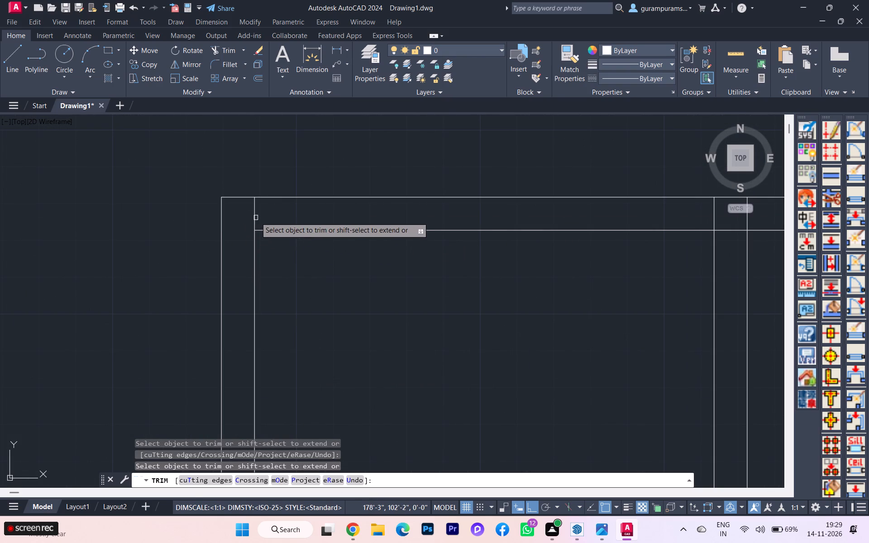
left_click(256, 217)
Trim the two overlapping segments where the bedrooms' lower wall meets the left outer wall.
scroll(395, 221, "down", 2)
scroll(430, 254, "down", 2)
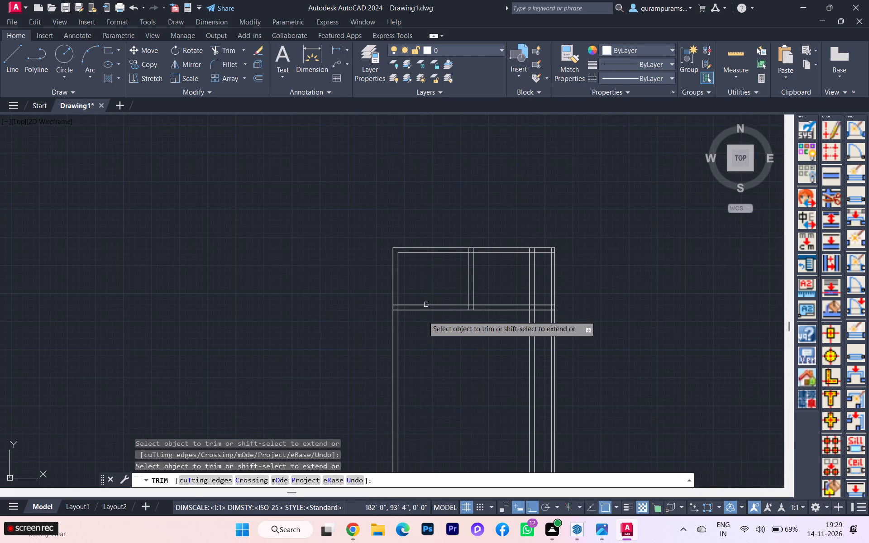
scroll(426, 319, "up", 2)
scroll(387, 302, "up", 2)
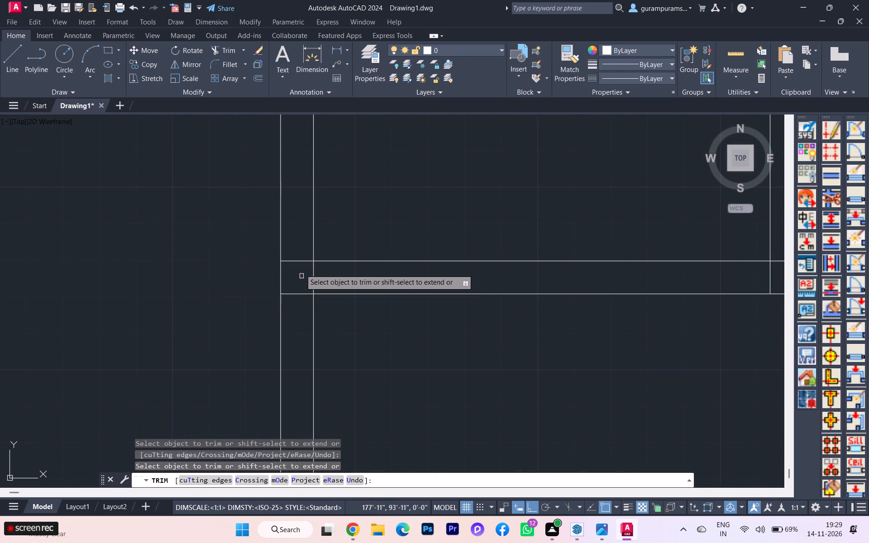
left_click(297, 260)
left_click(311, 276)
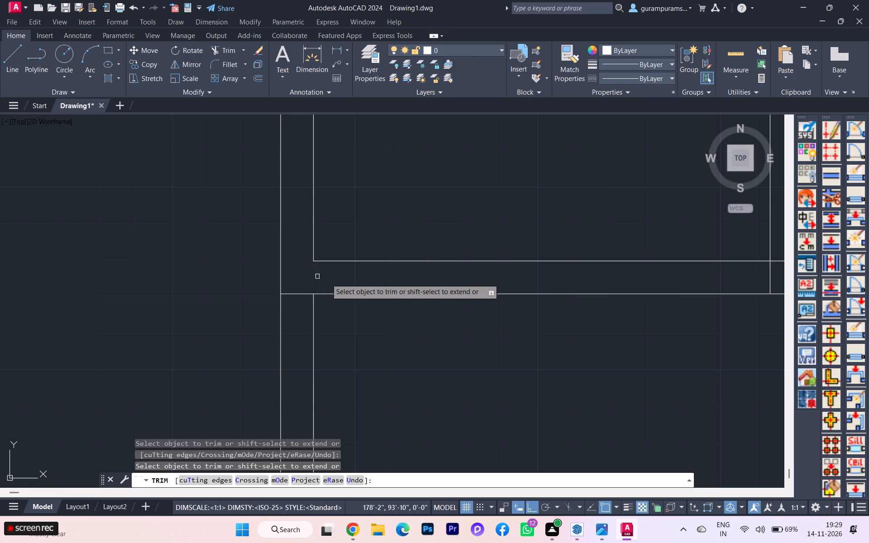
scroll(374, 294, "down", 4)
scroll(397, 308, "up", 1)
key("Escape")
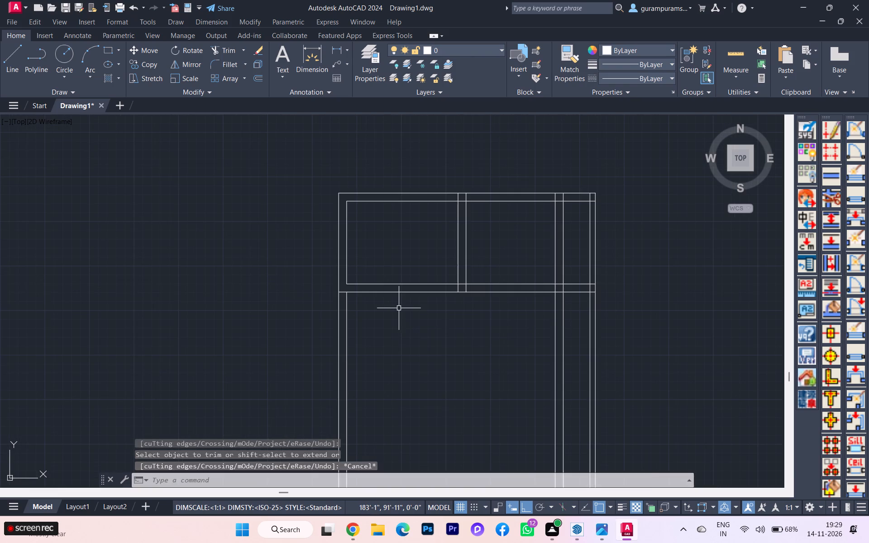
Offset the lower line of the bedrooms' bottom wall 10'3" downward to mark the dining hall depth.
scroll(415, 311, "up", 1)
scroll(418, 309, "down", 1)
key("o")
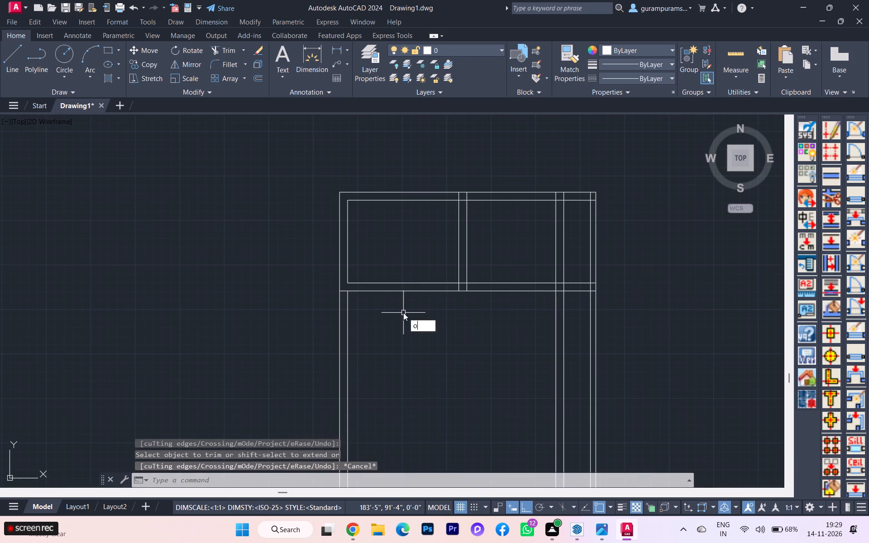
key("Return")
left_click(395, 293)
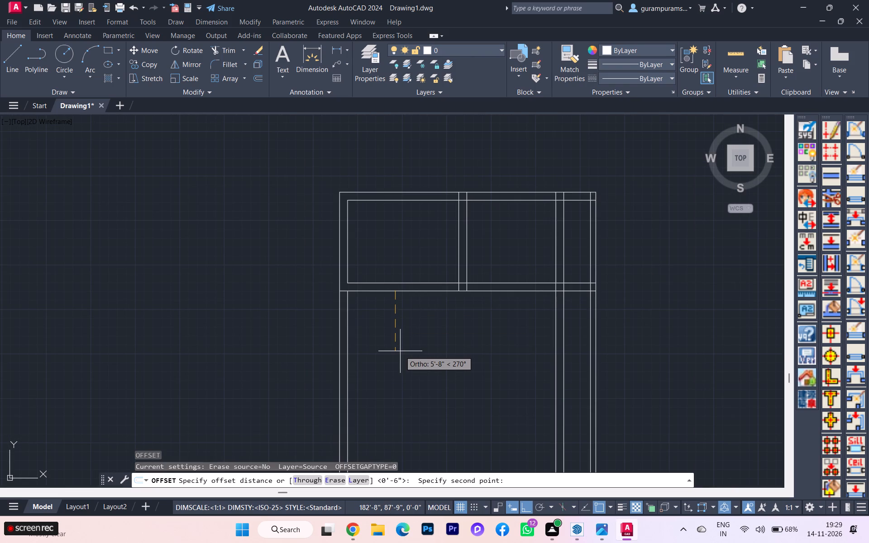
type("10'3")
key("Return")
left_click(403, 292)
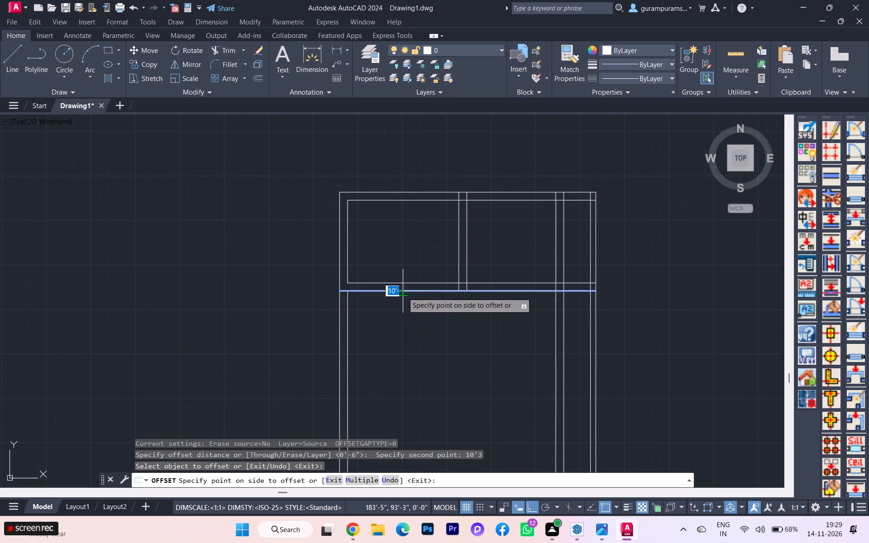
left_click(405, 318)
key("space")
Offset the new horizontal line 9" downward to form the wall below the dining hall.
key("space")
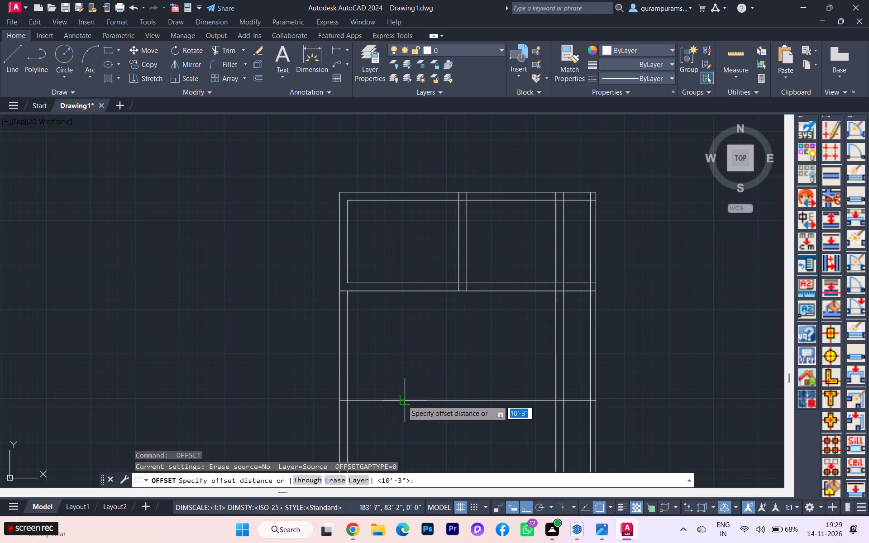
left_click(402, 400)
key("9")
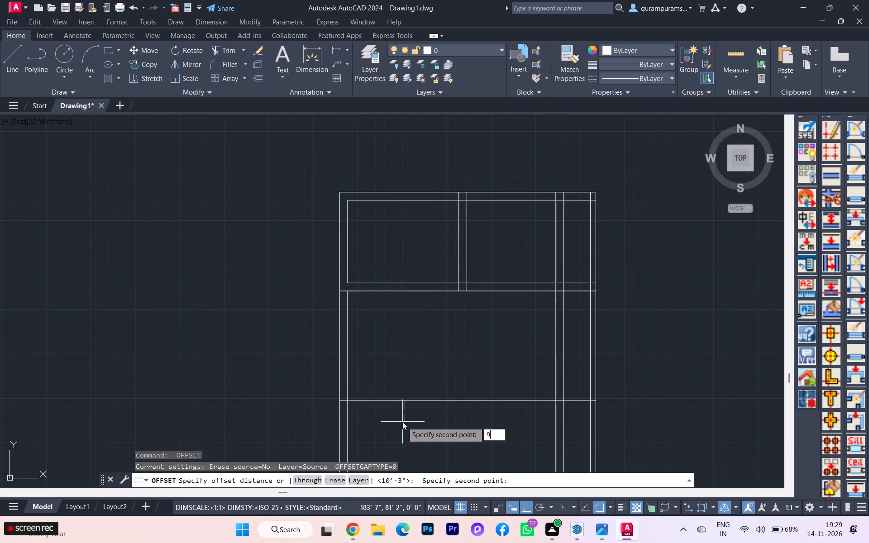
key("Return")
left_click(418, 402)
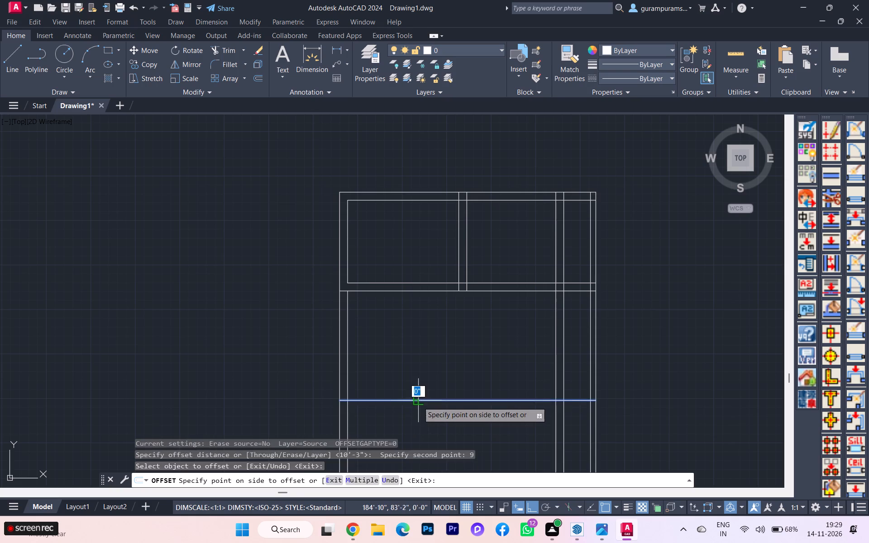
left_click(425, 426)
Examine the wall lines around the top rooms and the new horizontal wall below the dining hall.
scroll(448, 373, "down", 1)
scroll(523, 345, "up", 2)
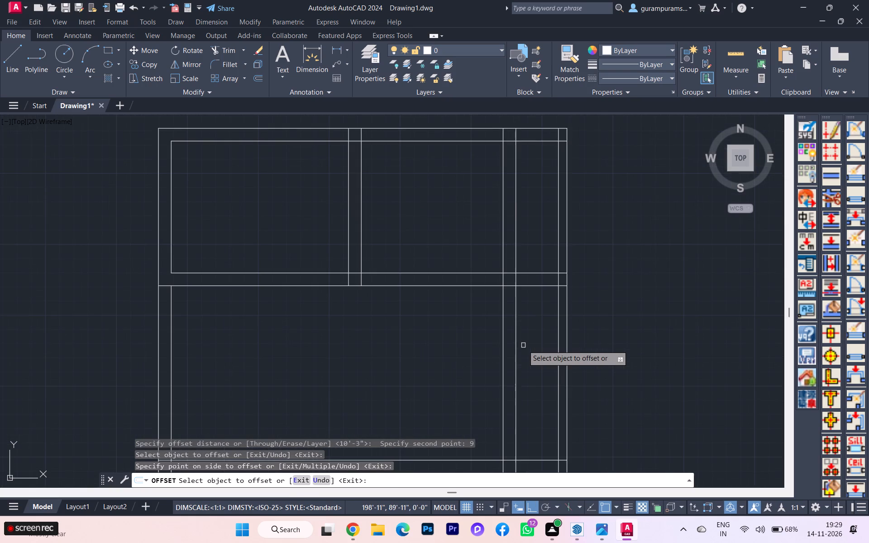
scroll(523, 345, "down", 1)
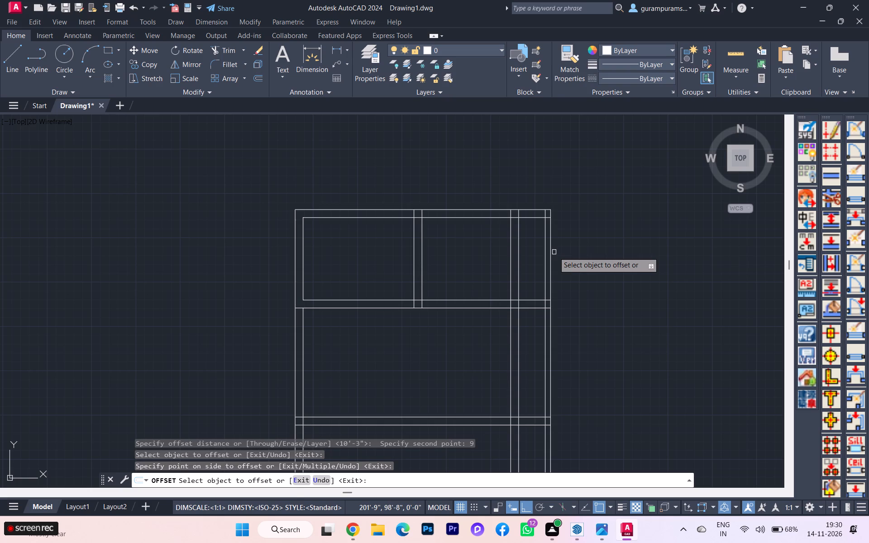
scroll(554, 252, "down", 2)
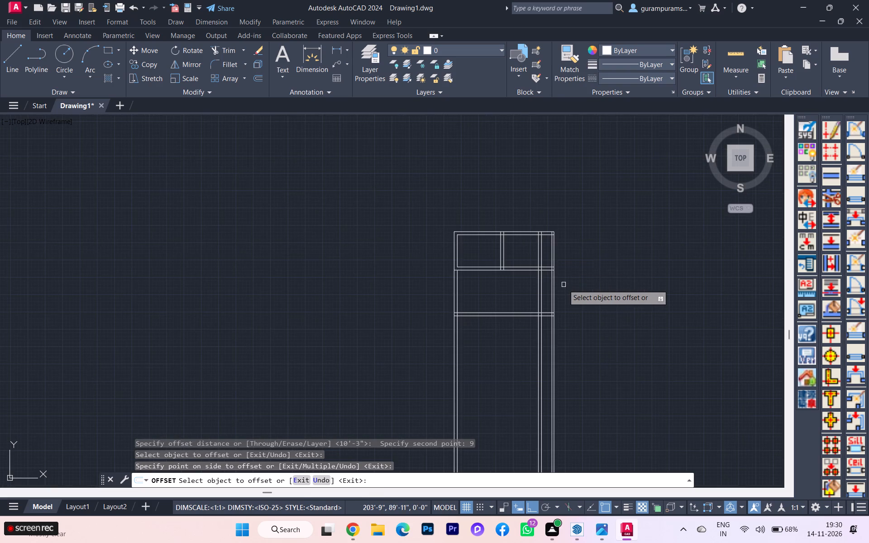
scroll(563, 285, "up", 2)
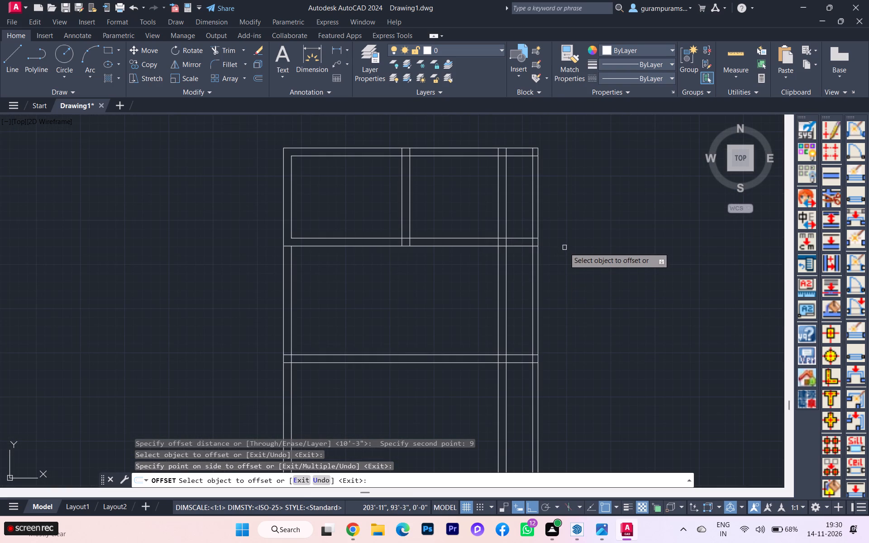
scroll(527, 236, "up", 1)
scroll(527, 236, "down", 1)
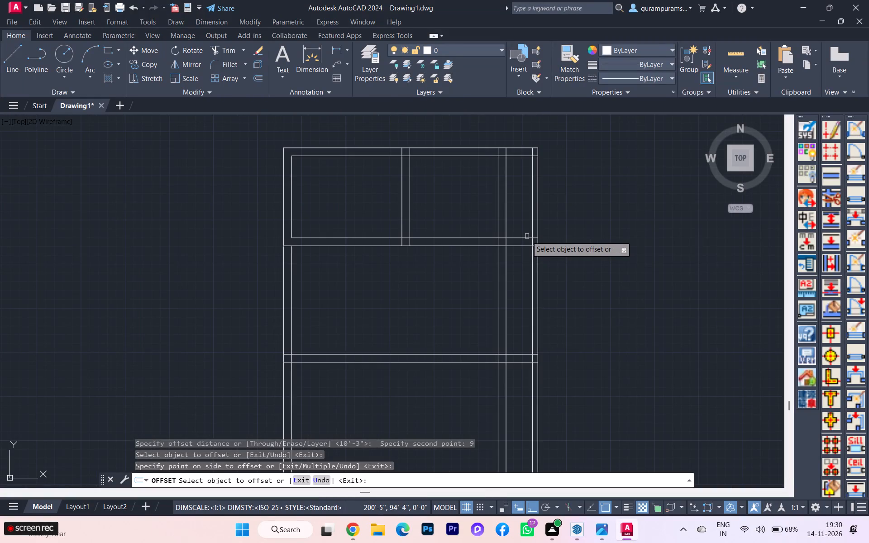
scroll(396, 152, "up", 2)
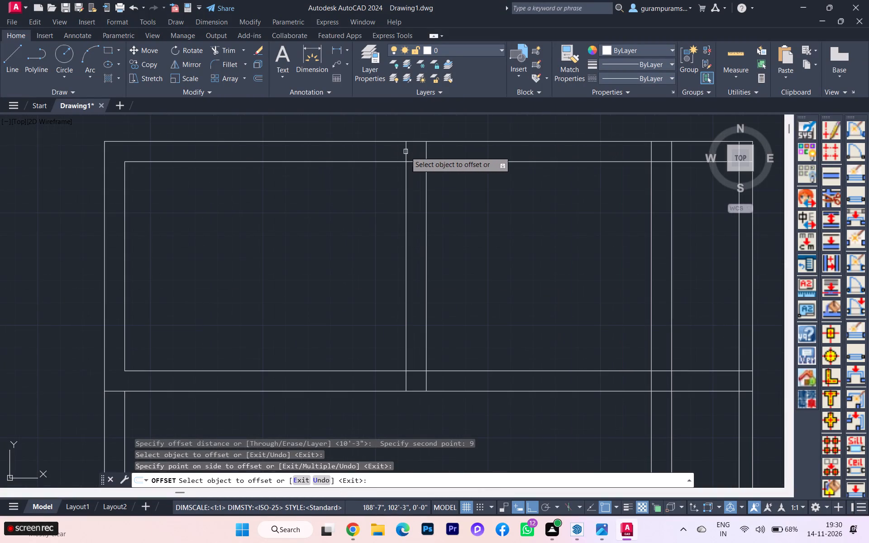
scroll(443, 267, "down", 2)
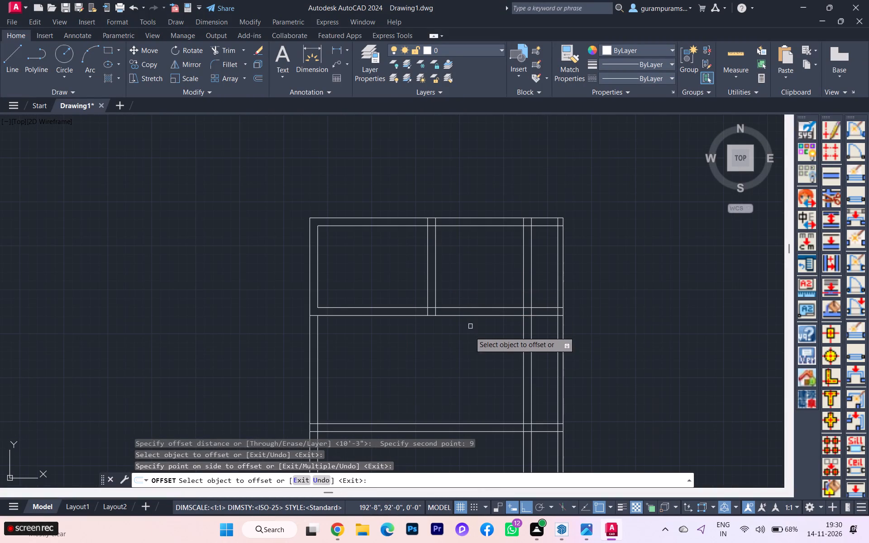
middle_click_drag(470, 376, 449, 312)
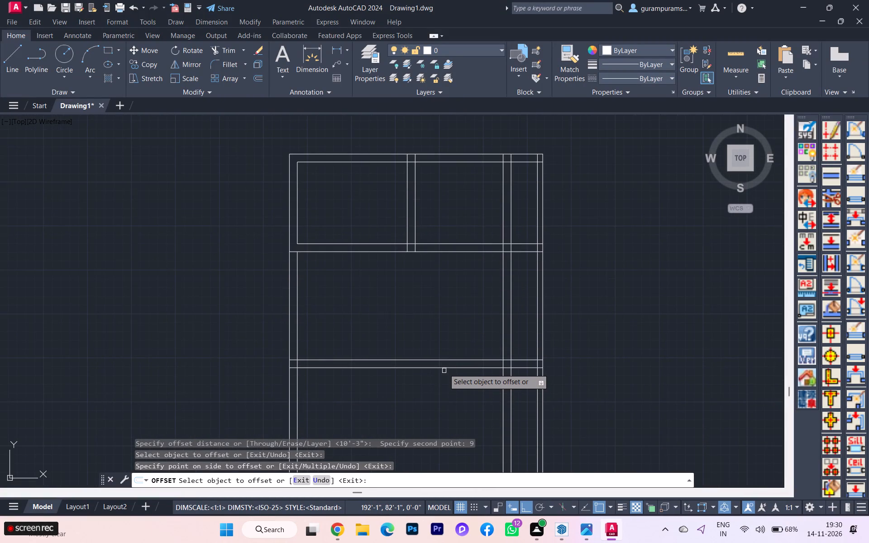
Check the new horizontal wall's thickness with a linear dimension, without placing it.
scroll(444, 369, "up", 2)
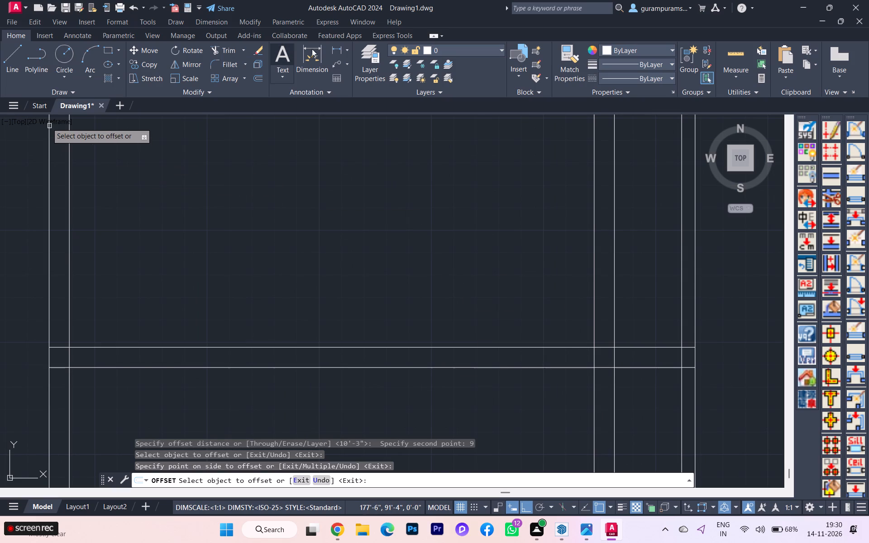
left_click(333, 46)
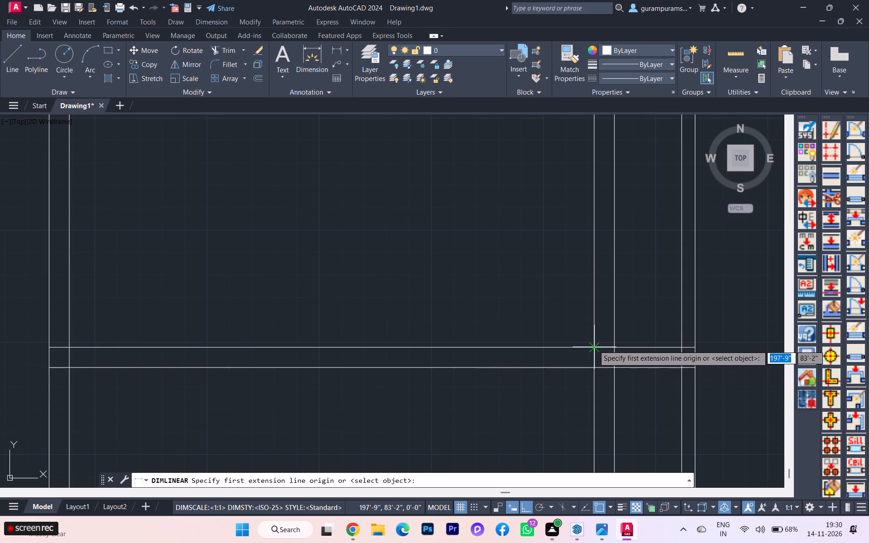
left_click(594, 345)
left_click(596, 368)
key("Escape")
Consult the hand-drawn plan in SketchUp and offset the dining hall's bottom wall lower line 8' downward for the kitchen.
scroll(557, 306, "down", 3)
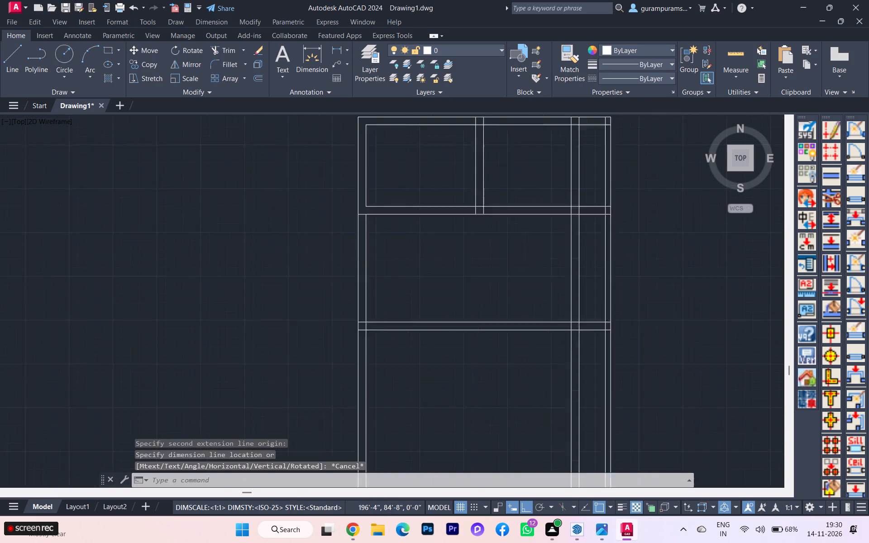
key("o")
key("Return")
scroll(532, 335, "up", 1)
scroll(532, 335, "down", 1)
scroll(531, 333, "up", 1)
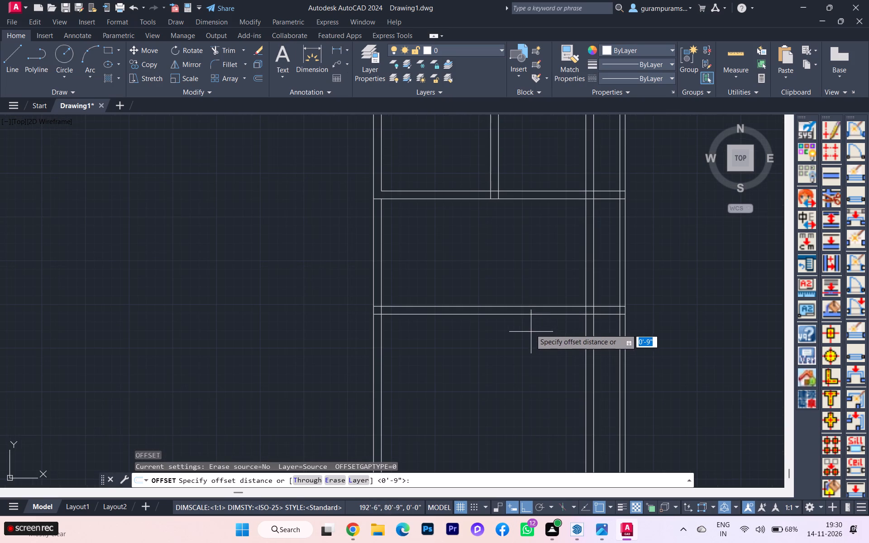
left_click(522, 314)
scroll(526, 352, "down", 2)
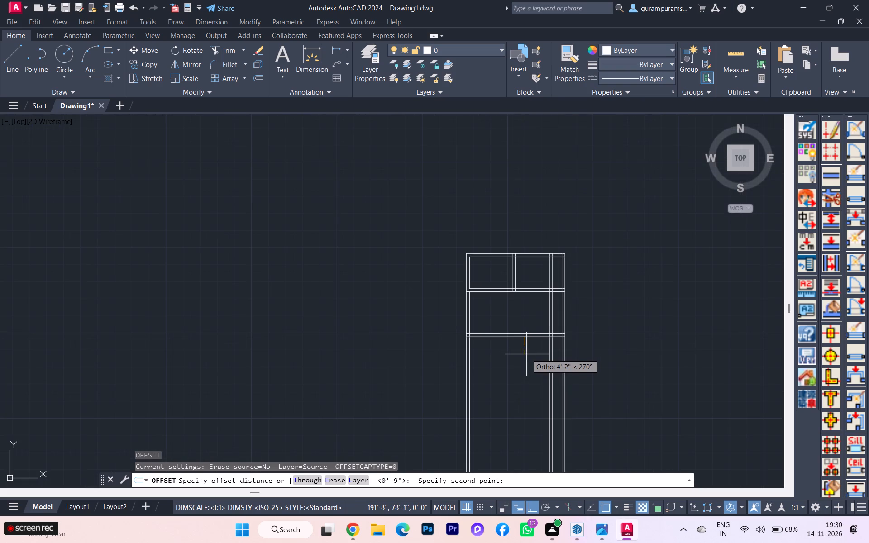
key("alt+Tab")
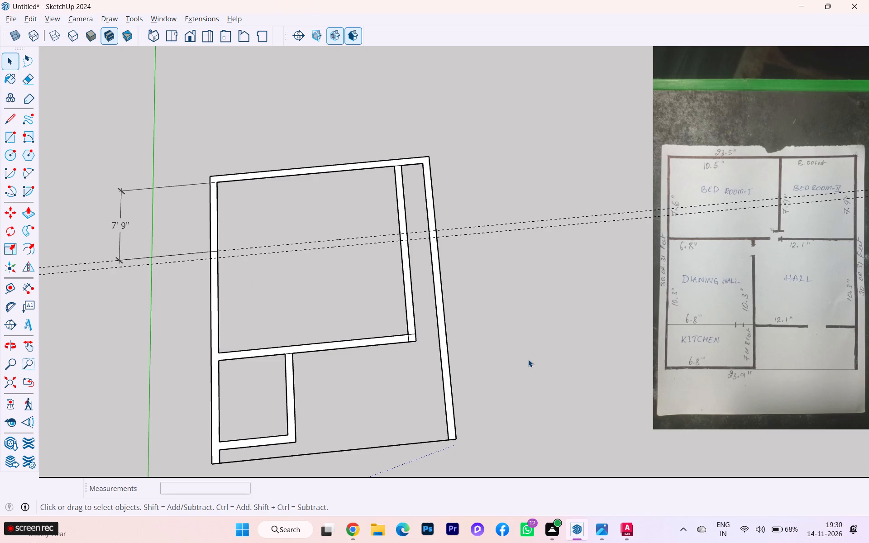
key("alt+Tab")
scroll(530, 371, "up", 2)
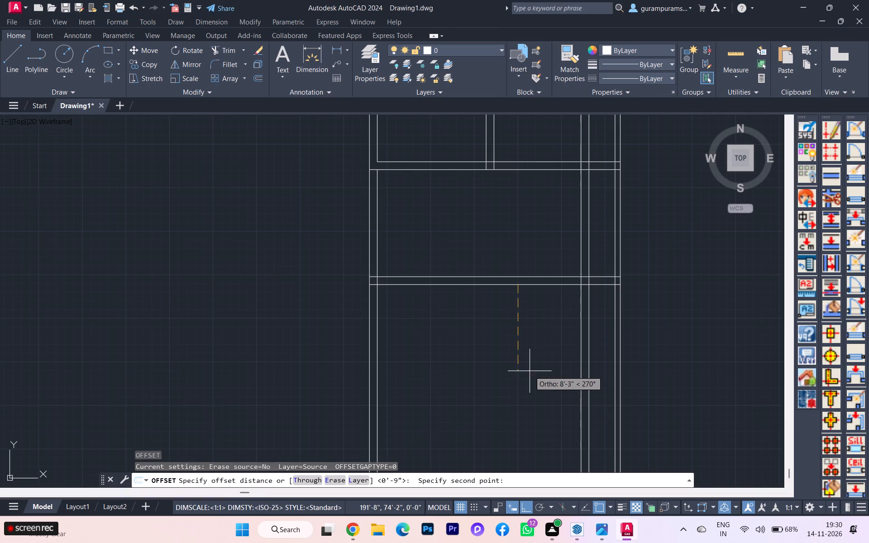
key("7")
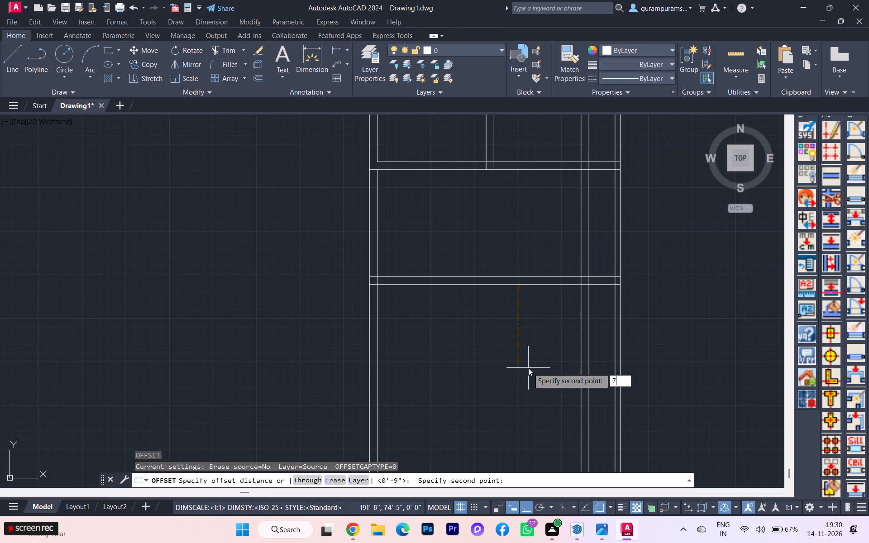
key("apostrophe")
key("BackSpace")
key("BackSpace")
type("8'")
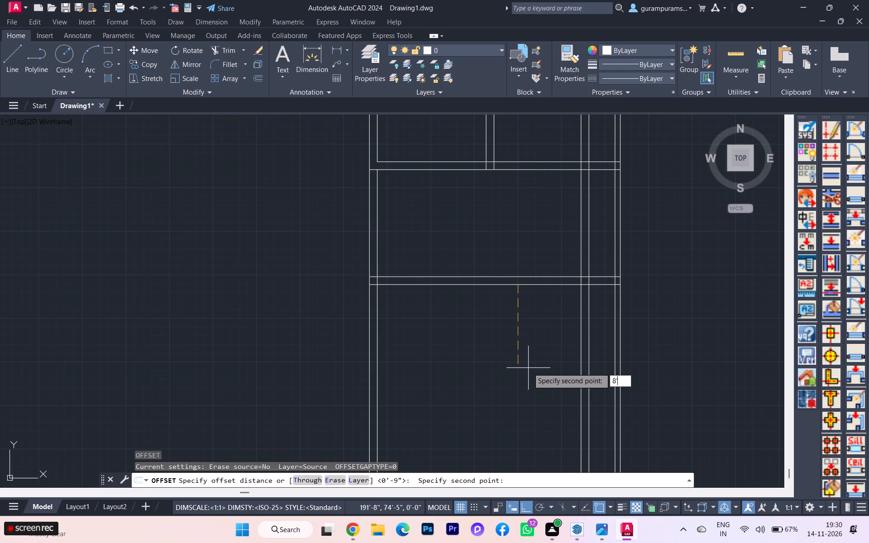
key("Return")
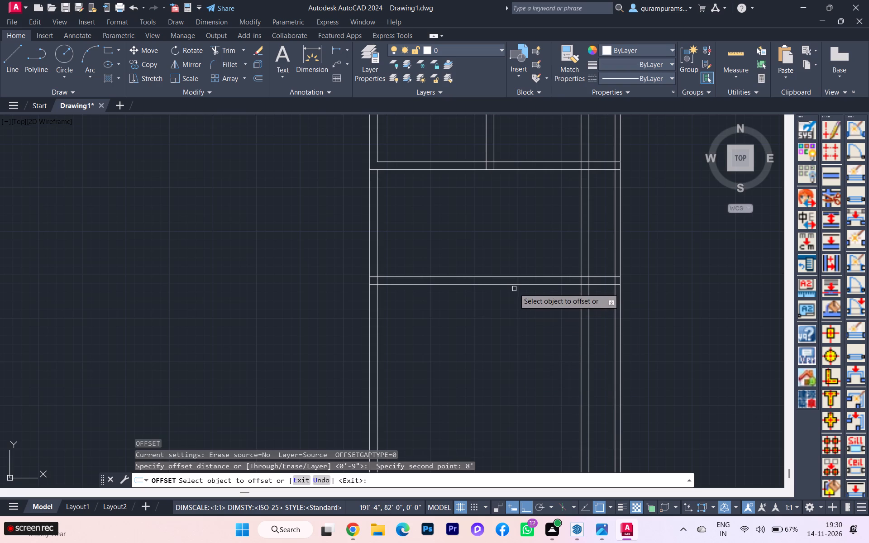
left_click(514, 286)
left_click(520, 306)
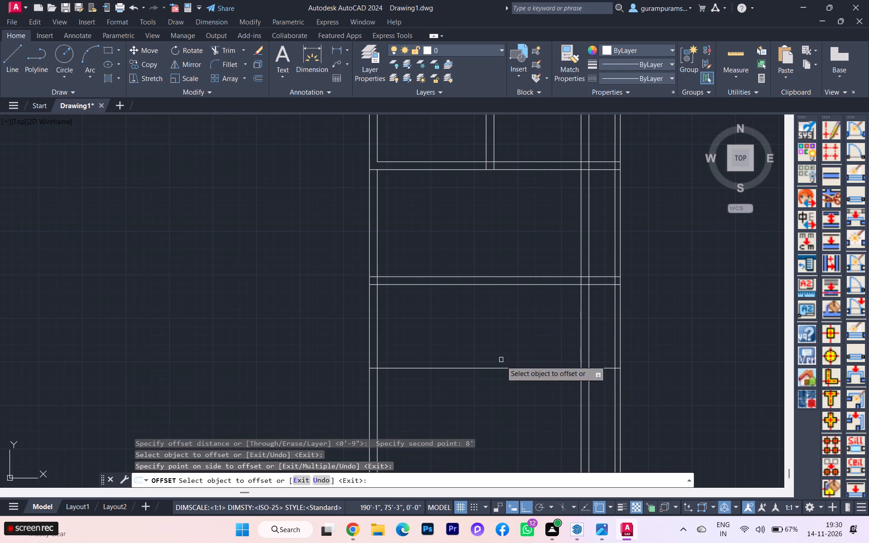
key("space")
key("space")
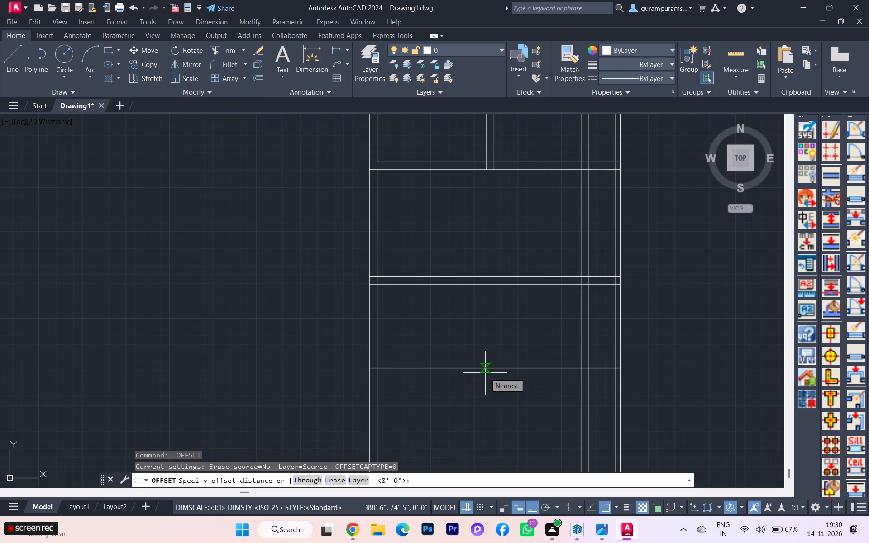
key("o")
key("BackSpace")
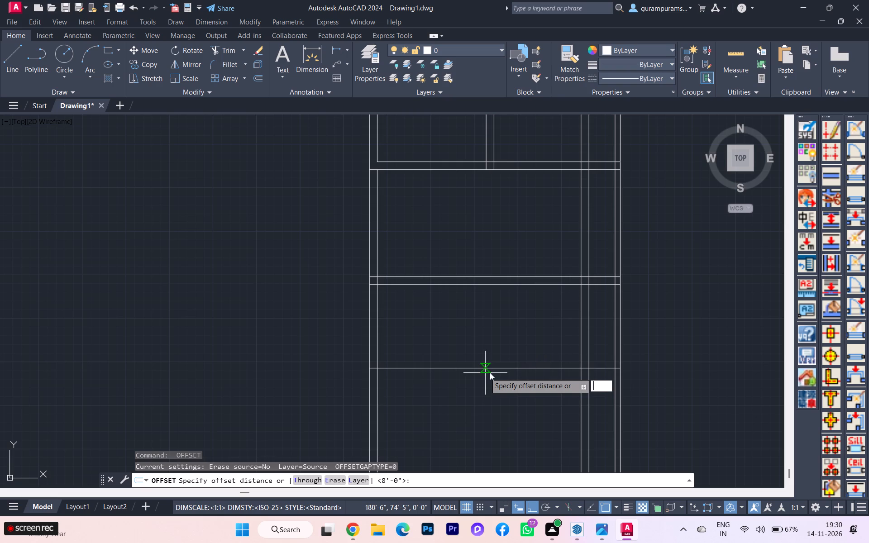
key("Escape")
Offset the kitchen's new bottom line 9" downward to form the wall below the kitchen.
key("o")
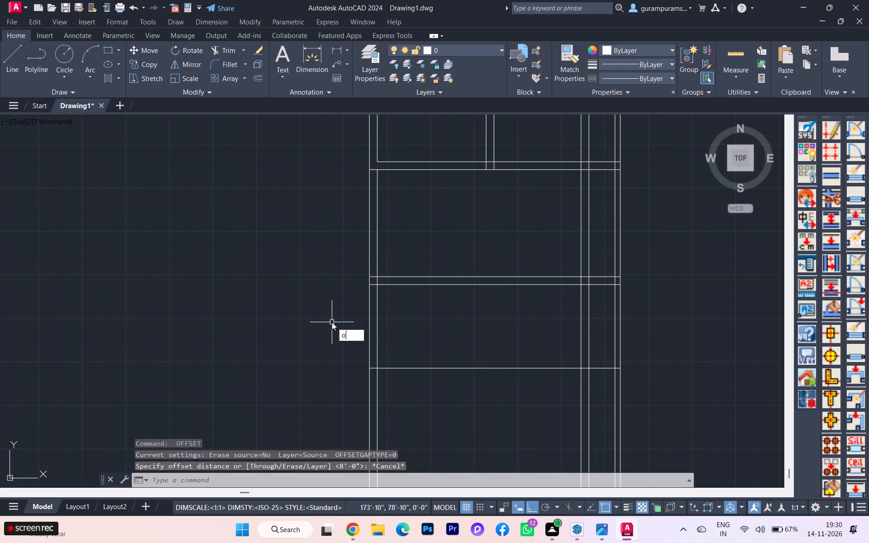
key("Return")
left_click(428, 368)
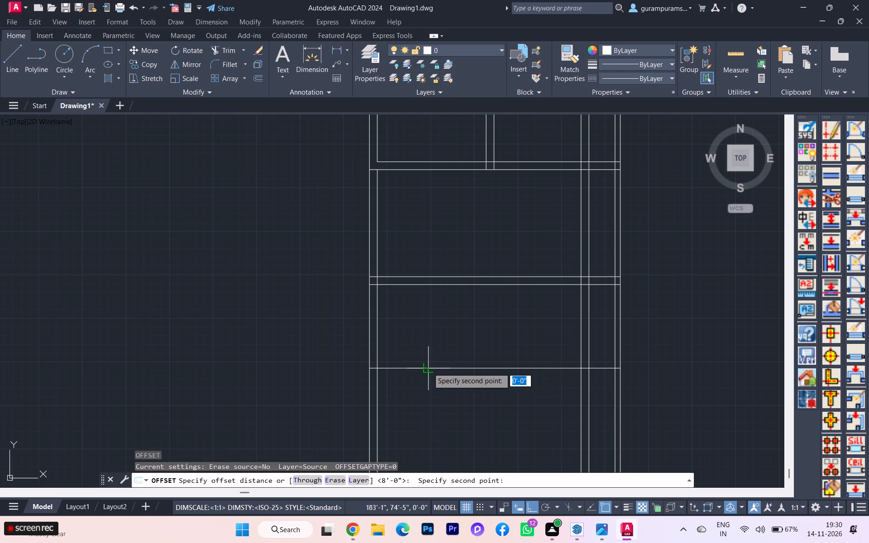
key("9")
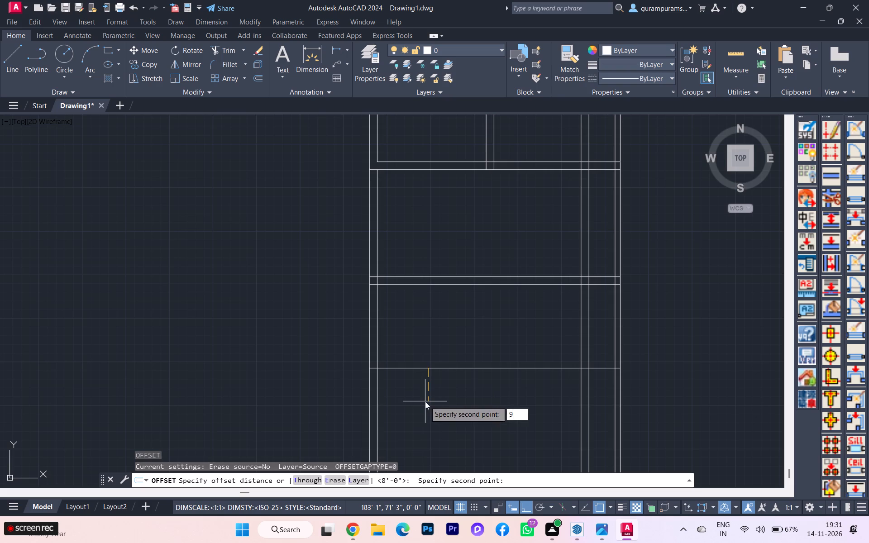
key("Return")
left_click(447, 368)
left_click(448, 392)
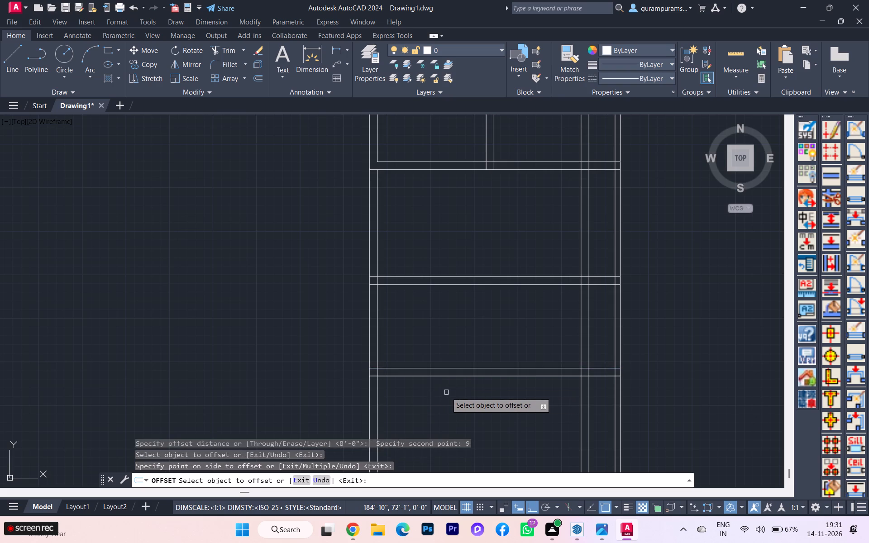
scroll(448, 391, "down", 1)
key("Escape")
scroll(444, 379, "up", 1)
scroll(402, 375, "down", 1)
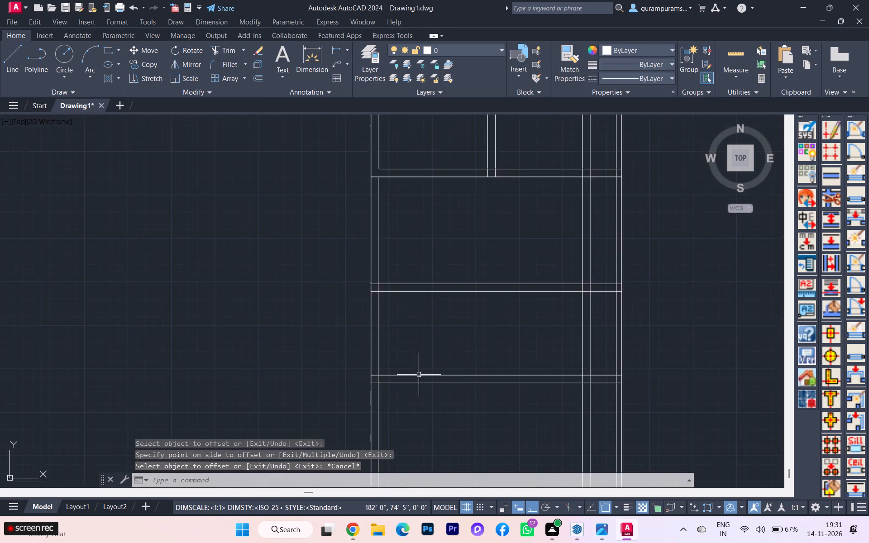
scroll(396, 375, "down", 1)
scroll(406, 369, "up", 1)
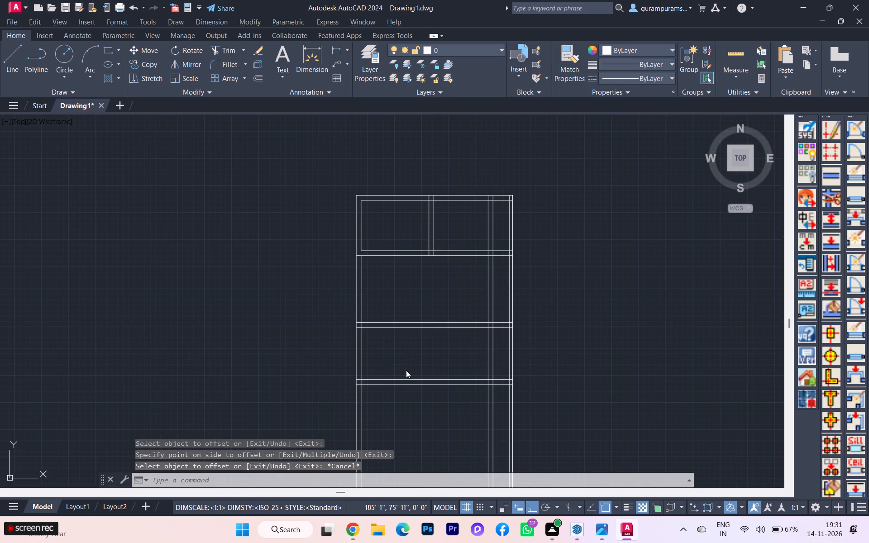
Consult the hand-drawn plan in SketchUp and offset the left outer wall's inner line 6'8" inward for the dining hall and kitchen width.
key("alt+Tab")
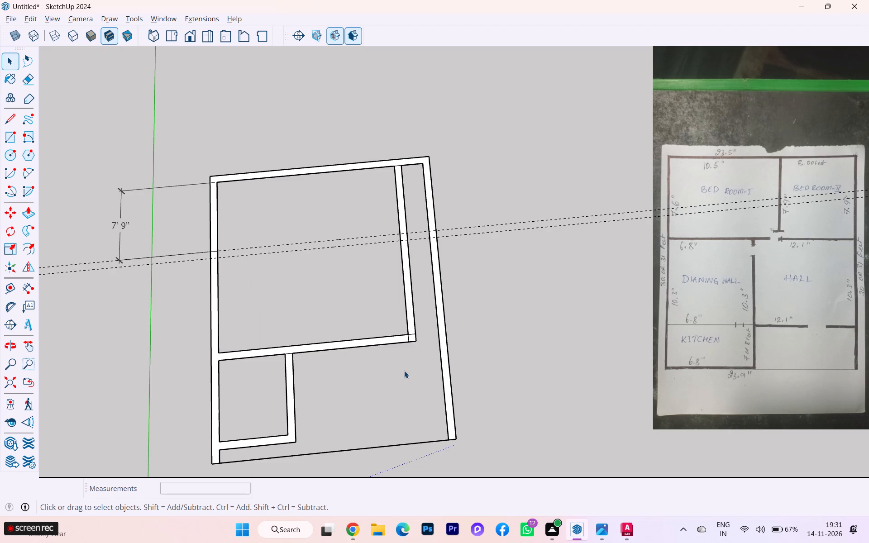
key("alt+Tab")
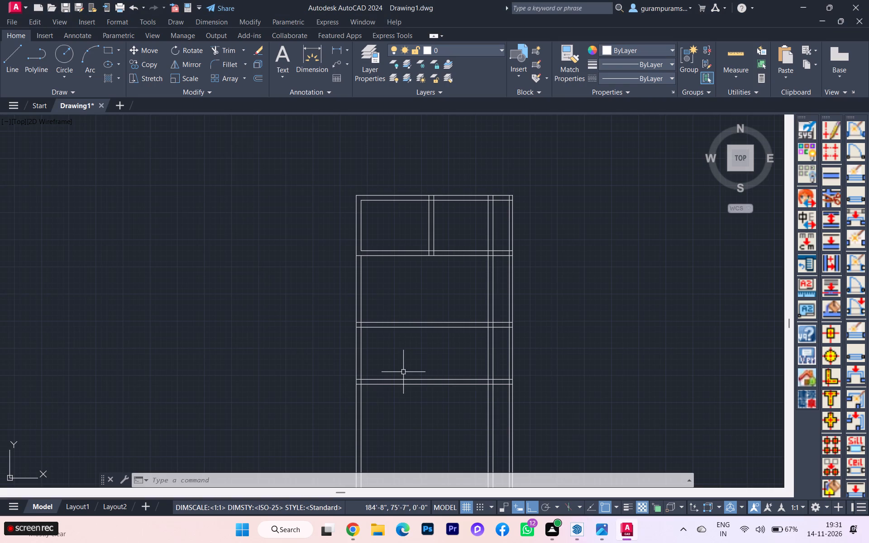
scroll(403, 372, "up", 1)
key("o")
key("Return")
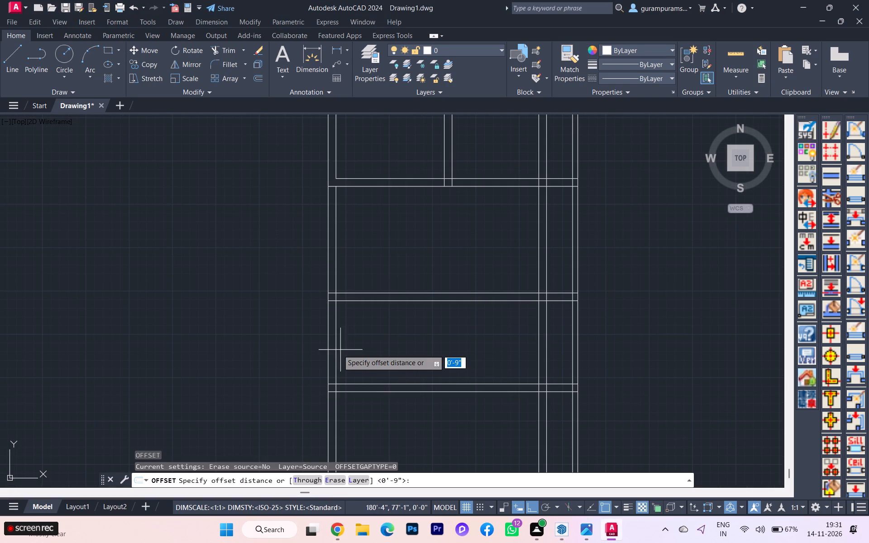
left_click(337, 349)
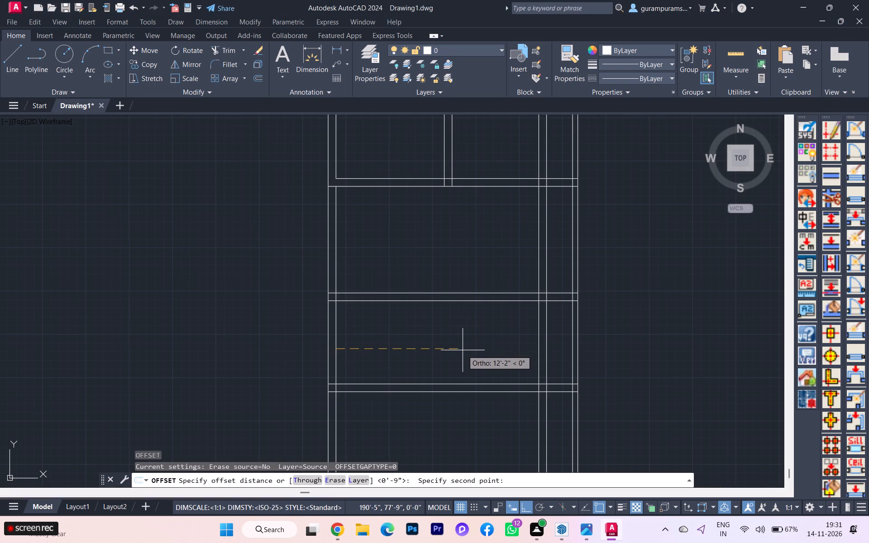
type("6'8")
key("Return")
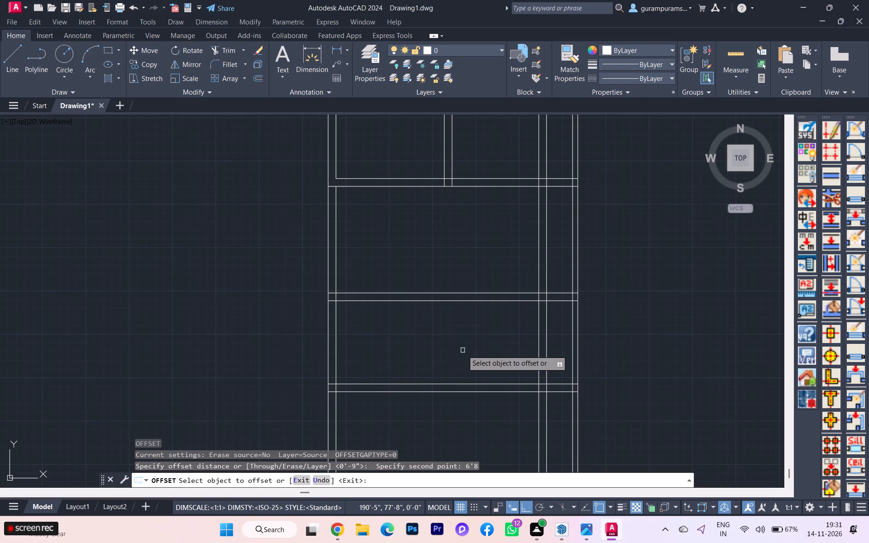
left_click(336, 343)
left_click(382, 342)
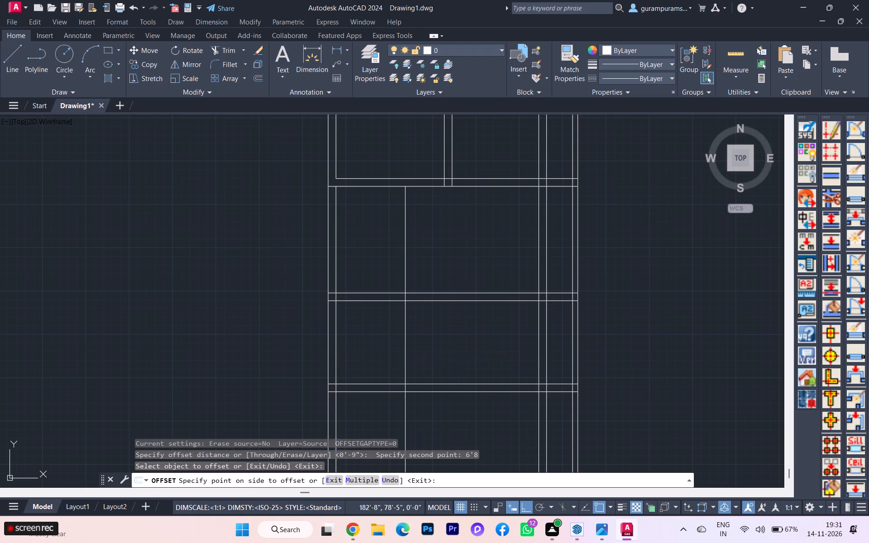
key("space")
Offset the new vertical line 9" toward the hall to form the wall beside the dining hall and kitchen.
key("space")
left_click(406, 347)
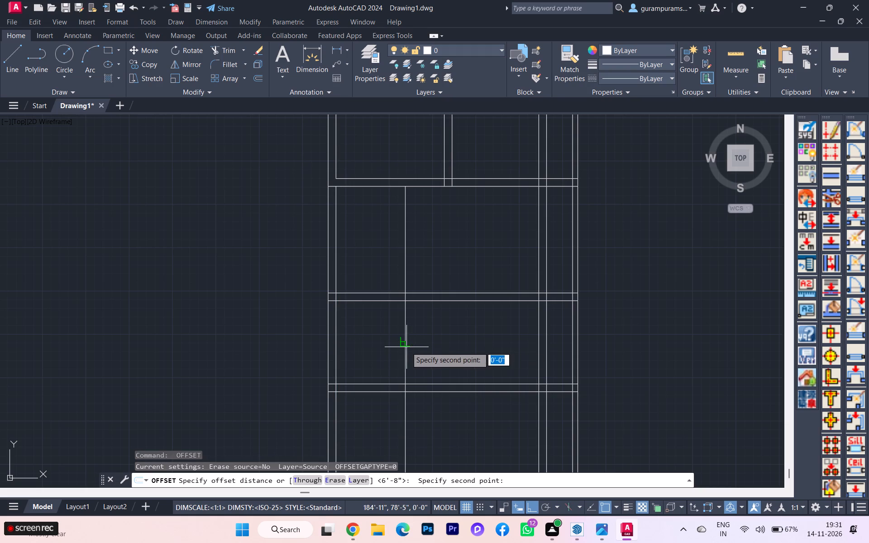
key("9")
key("Return")
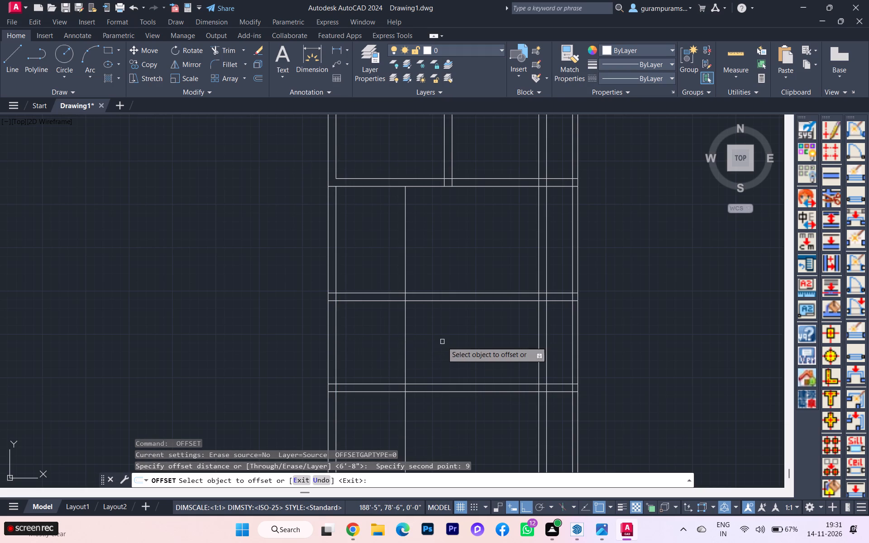
left_click(405, 334)
left_click(434, 335)
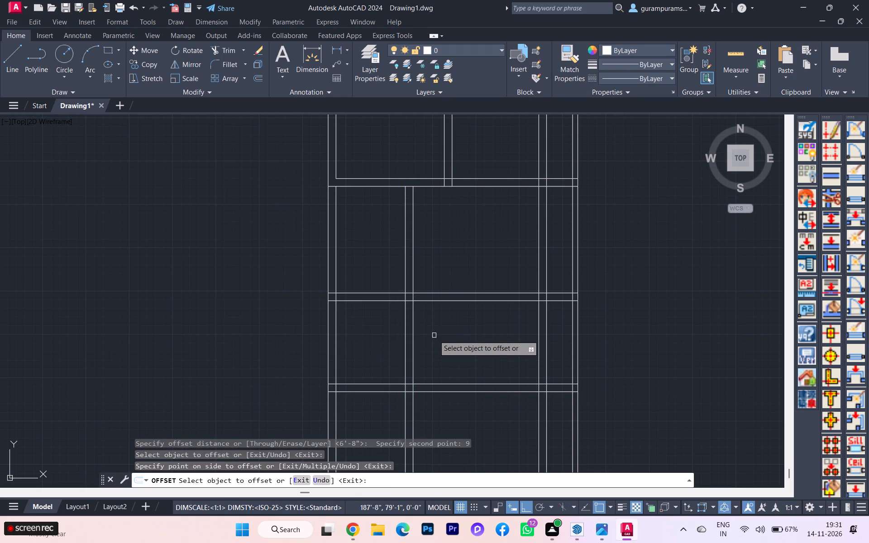
scroll(434, 335, "down", 2)
scroll(442, 357, "up", 2)
scroll(423, 377, "down", 1)
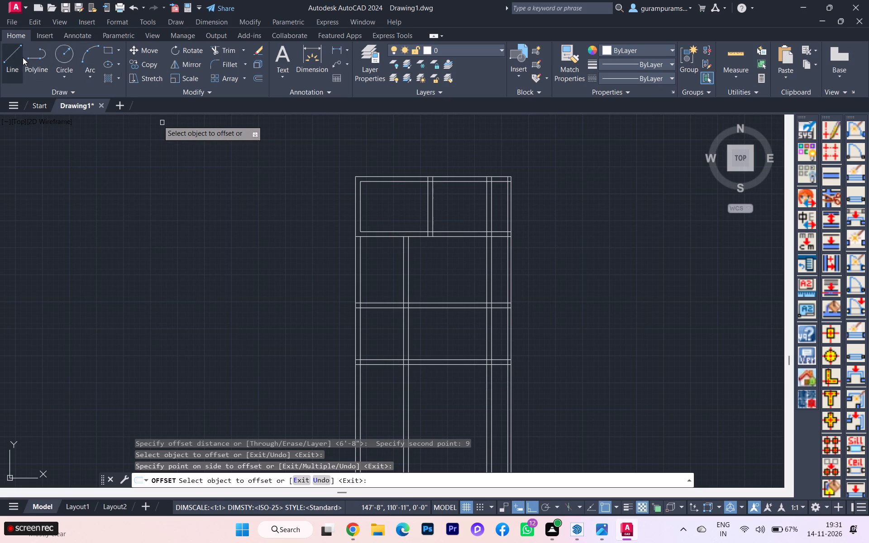
left_click(331, 44)
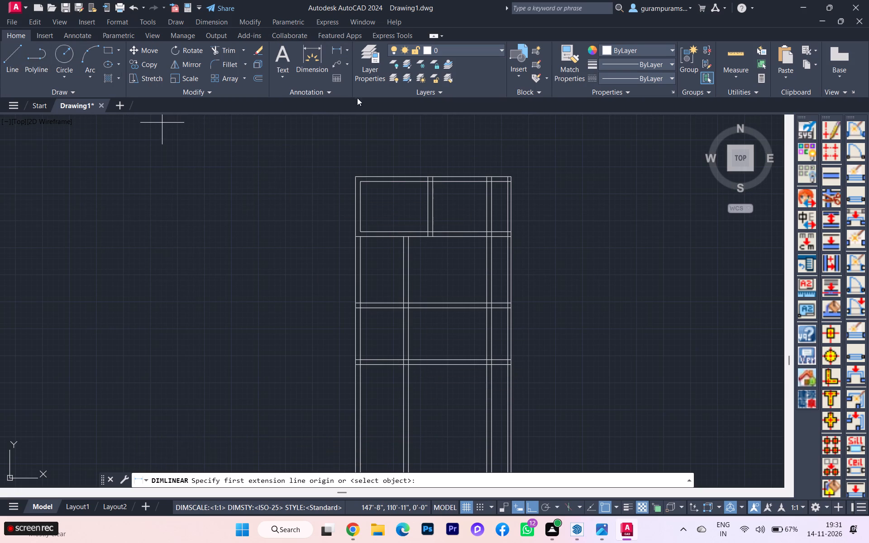
key("Escape")
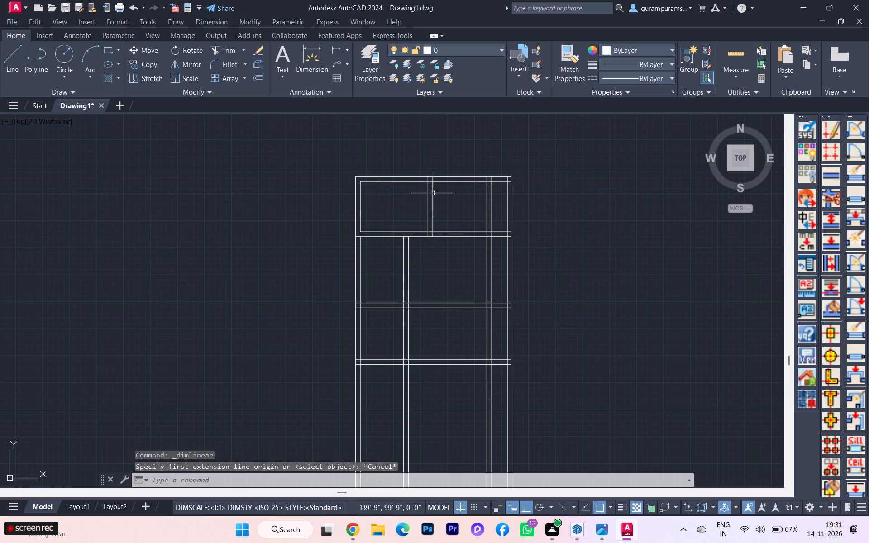
Offset the outermost top wall line 31' downward to mark the overall depth of the house.
key("o")
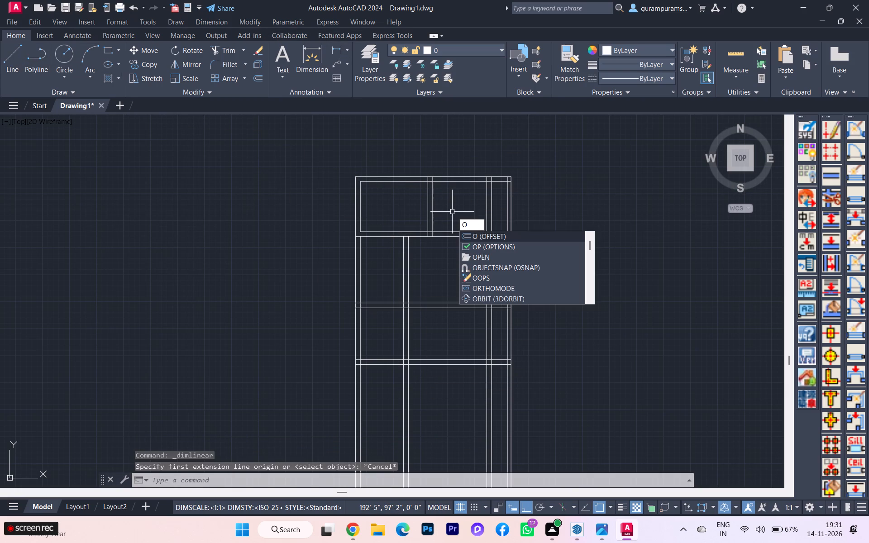
left_click(485, 236)
scroll(453, 183, "up", 2)
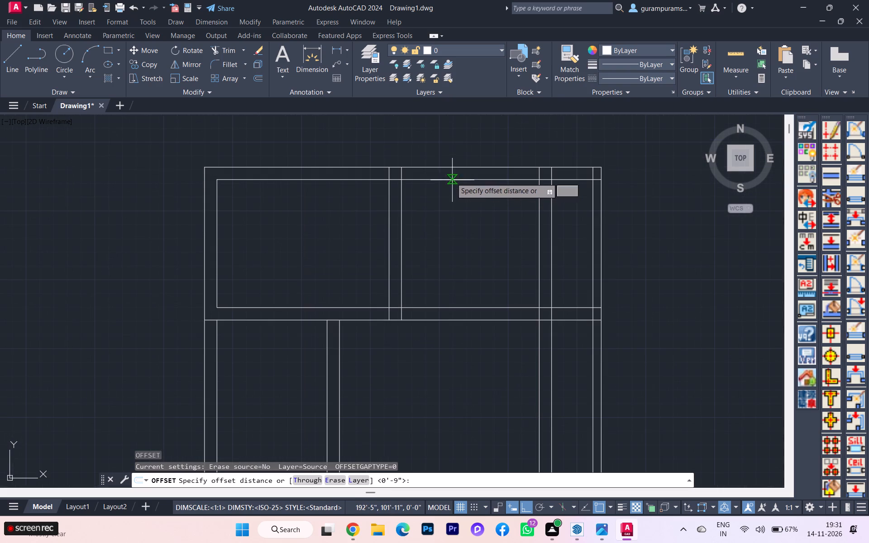
left_click(450, 168)
scroll(454, 250, "down", 7)
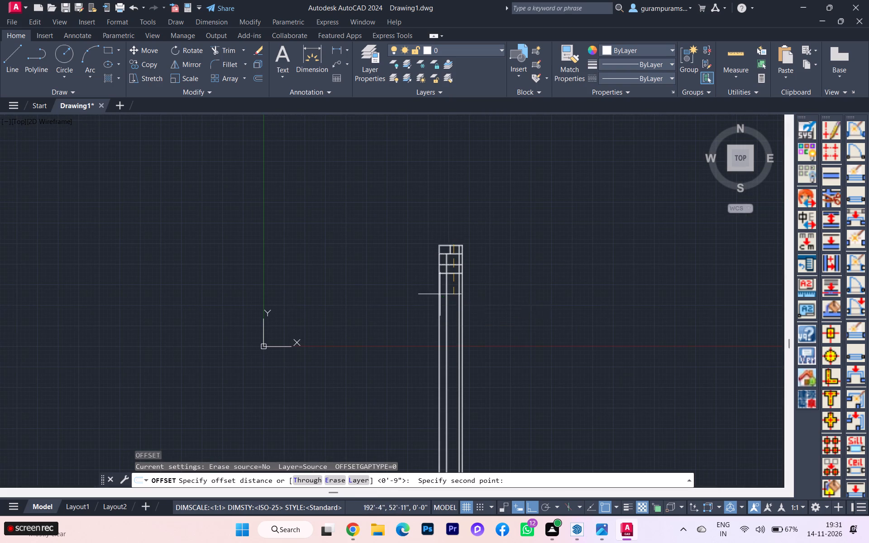
scroll(449, 310, "up", 3)
type("31'")
key("Return")
scroll(455, 306, "down", 1)
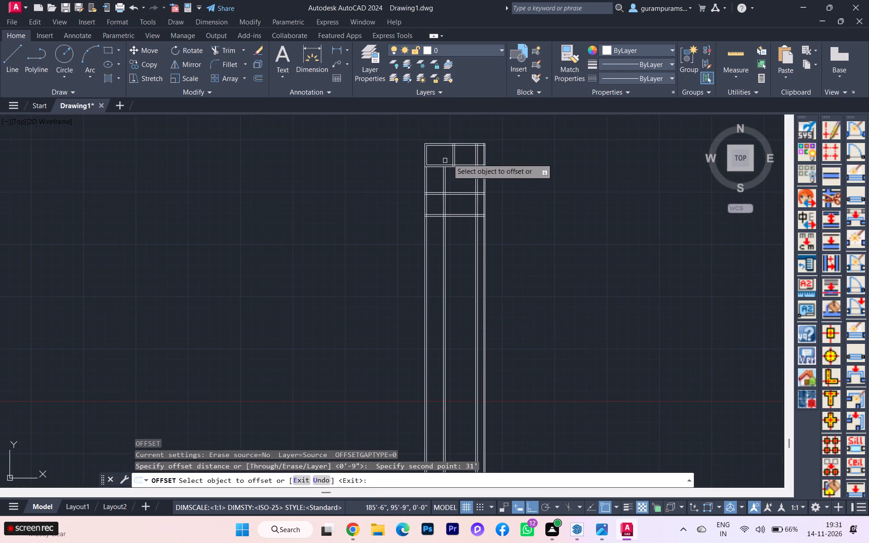
scroll(469, 144, "up", 3)
left_click(469, 141)
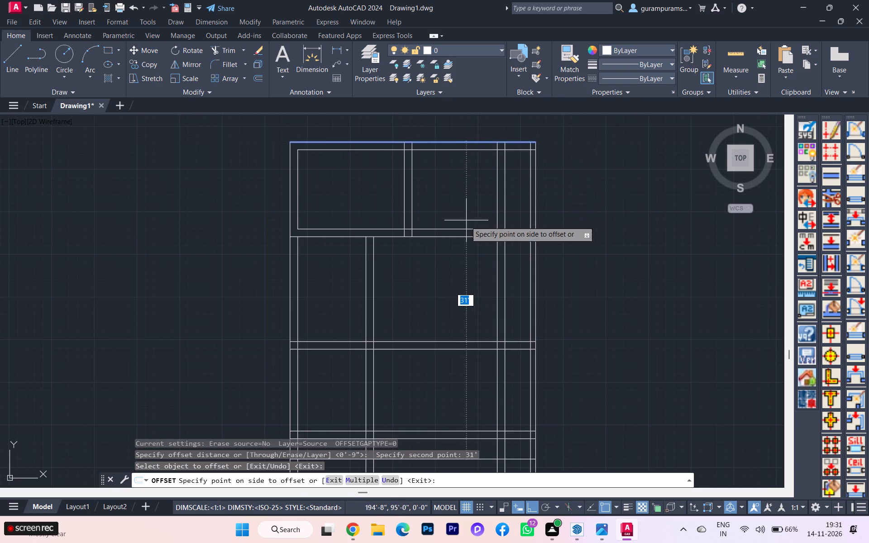
scroll(450, 237, "up", 1)
scroll(449, 237, "down", 3)
left_click(455, 328)
Examine the spacing between the kitchen's bottom wall and the new overall-depth line.
scroll(455, 328, "up", 1)
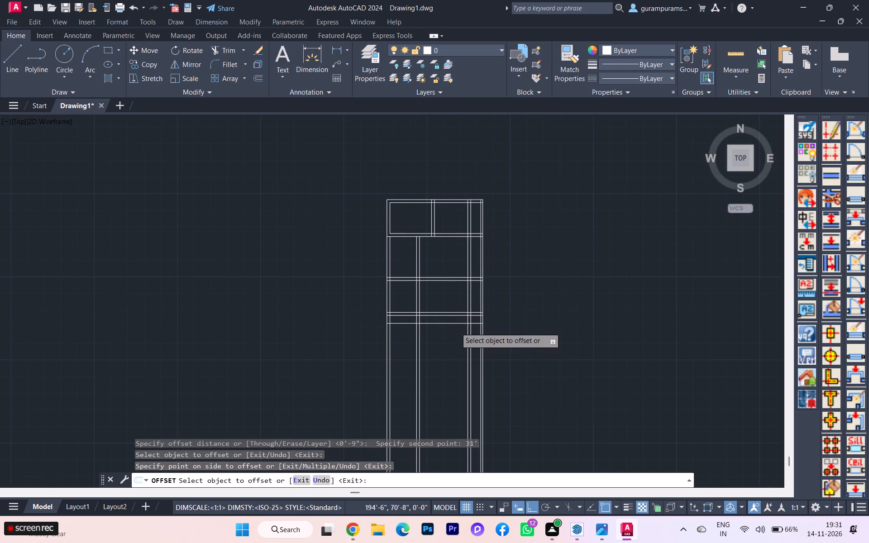
scroll(456, 327, "up", 2)
scroll(458, 326, "down", 1)
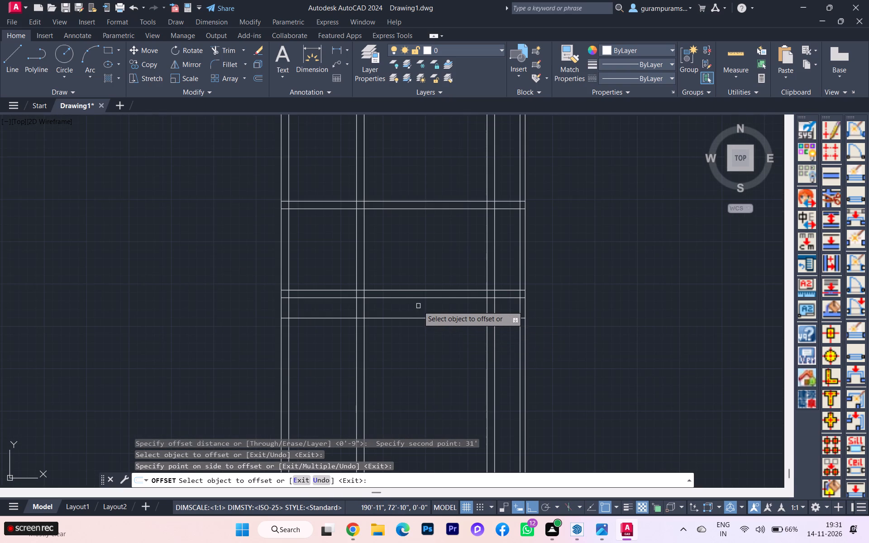
scroll(418, 306, "down", 1)
scroll(412, 319, "up", 1)
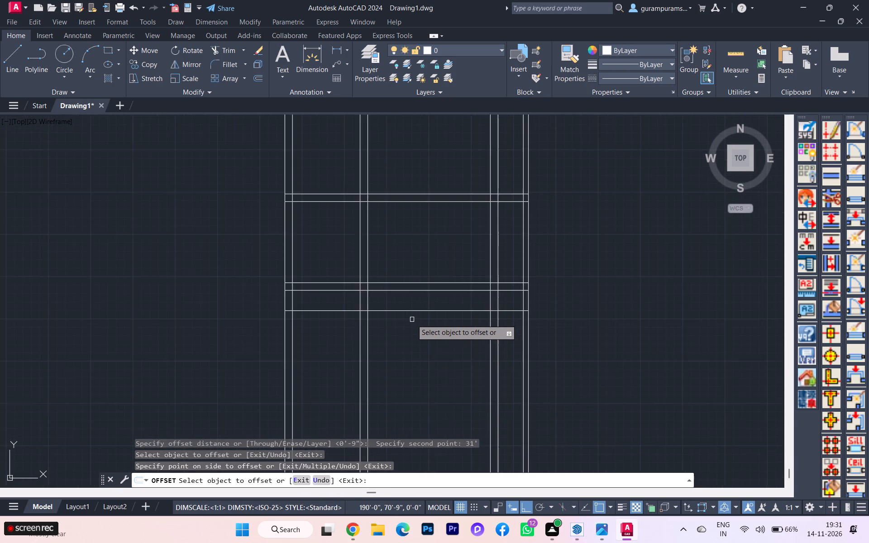
scroll(412, 320, "up", 1)
scroll(413, 325, "down", 1)
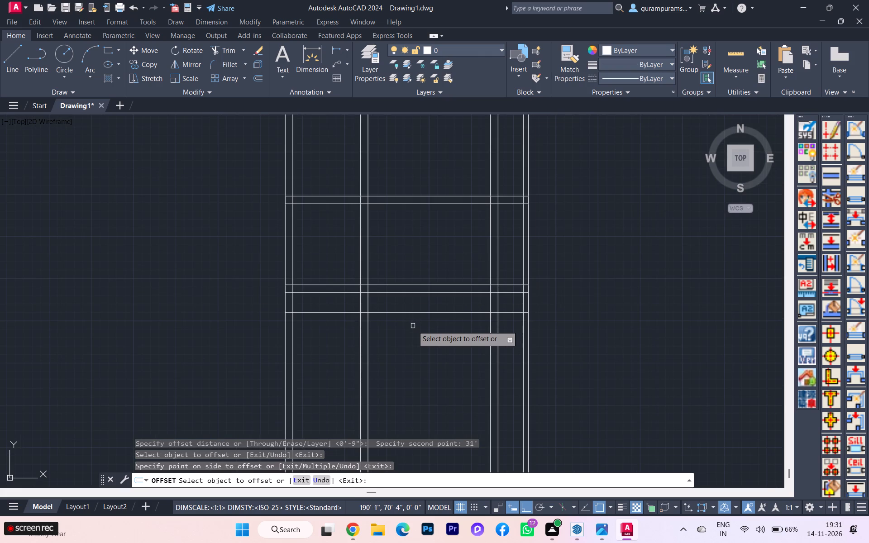
scroll(413, 326, "up", 1)
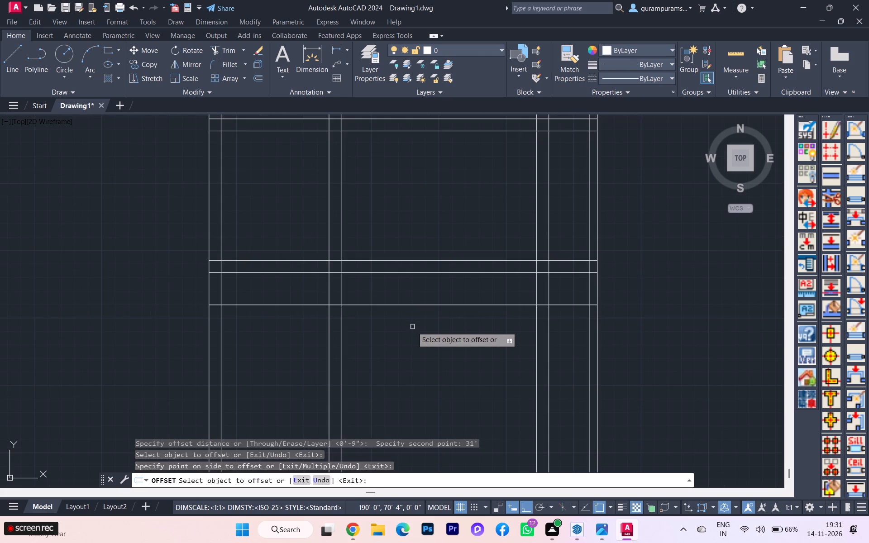
scroll(412, 327, "down", 1)
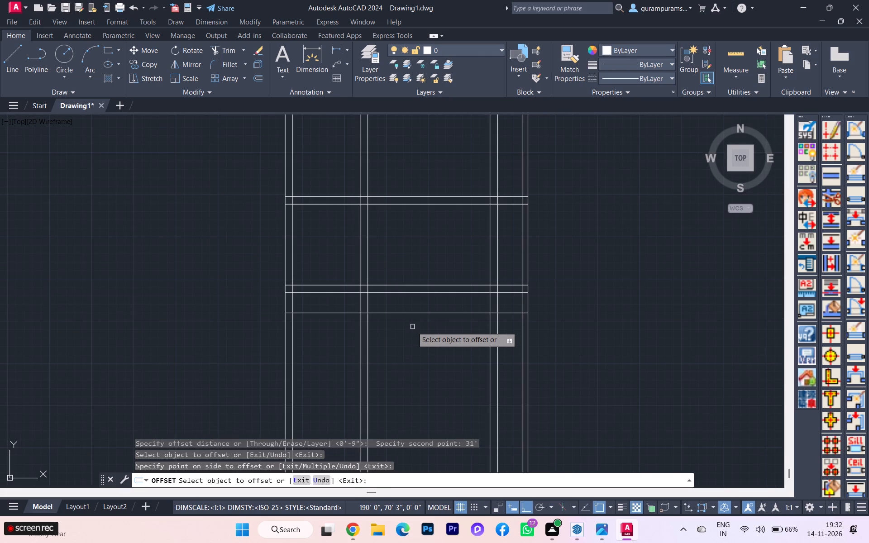
scroll(412, 327, "down", 1)
scroll(378, 312, "up", 2)
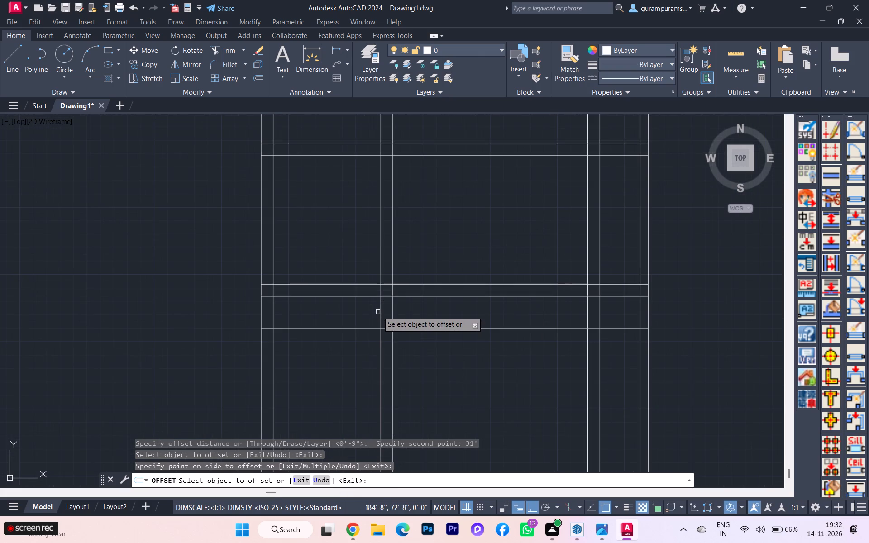
key("Escape")
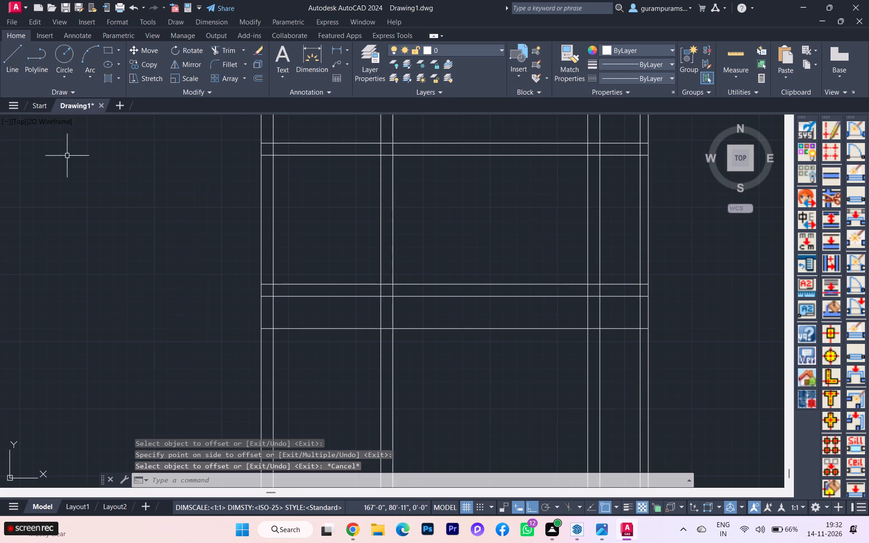
scroll(322, 281, "down", 1)
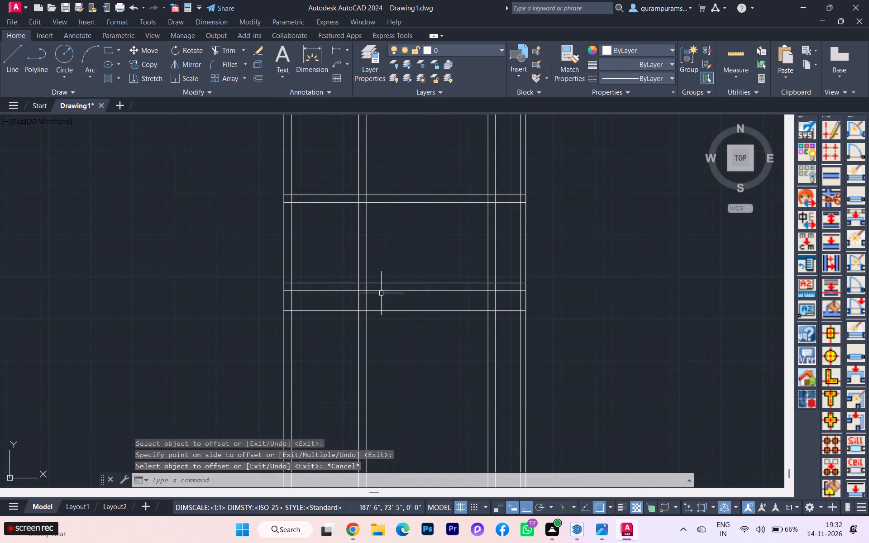
Measure the gap between the kitchen's bottom wall and the overall-depth line with a linear dimension, without placing it.
left_click(401, 295)
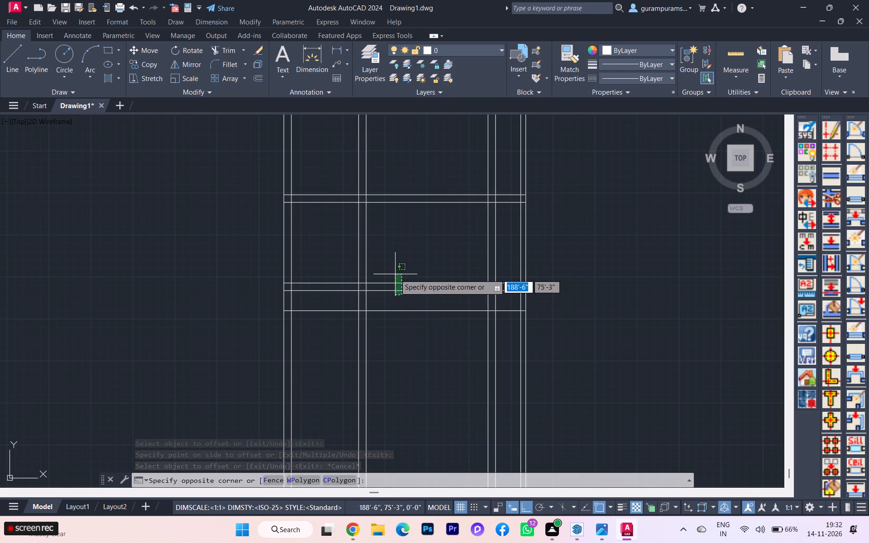
key("Escape")
left_click(330, 54)
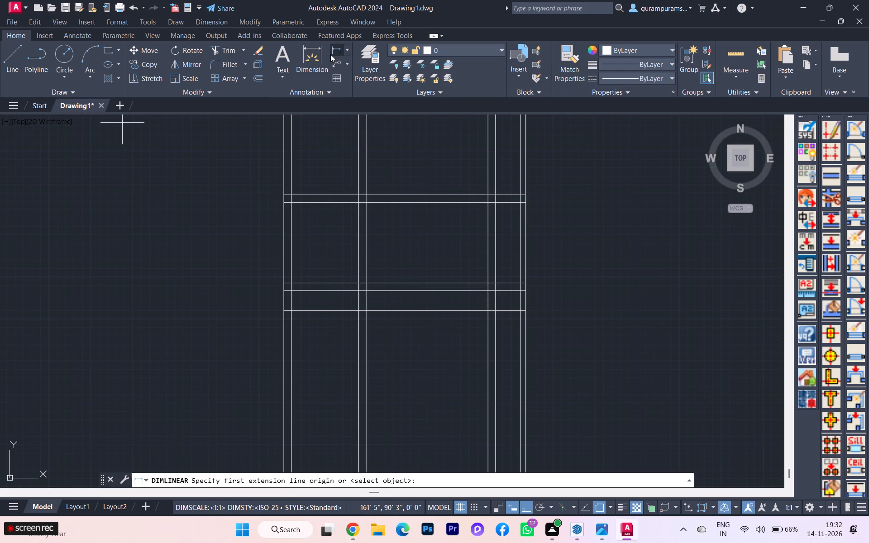
scroll(311, 291, "up", 4)
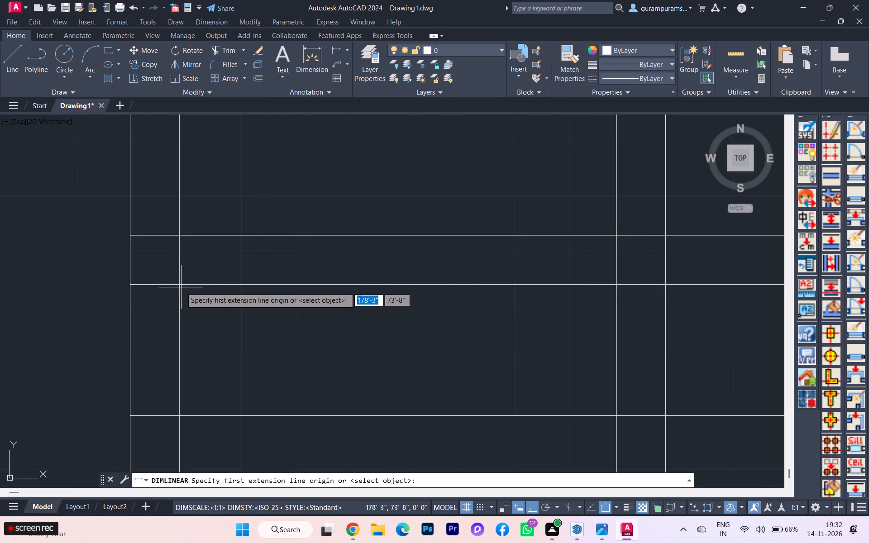
left_click(181, 287)
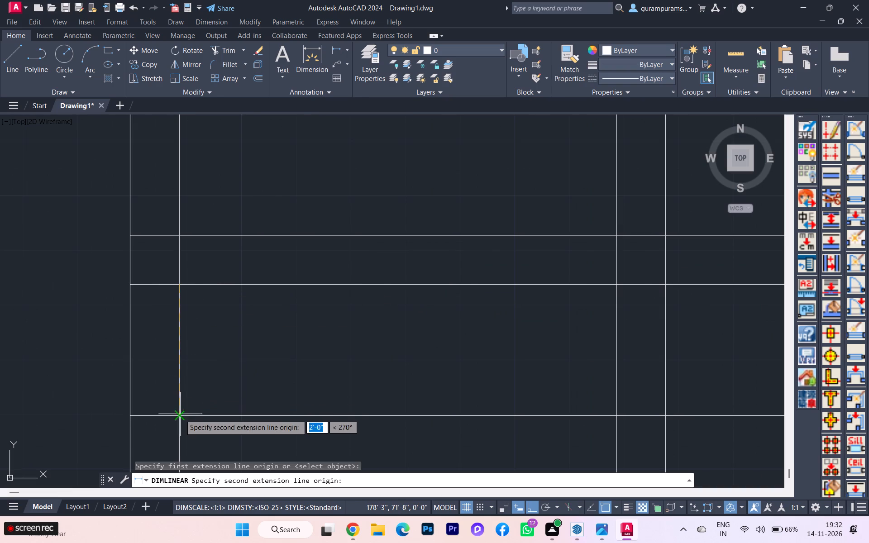
left_click(180, 414)
key("Escape")
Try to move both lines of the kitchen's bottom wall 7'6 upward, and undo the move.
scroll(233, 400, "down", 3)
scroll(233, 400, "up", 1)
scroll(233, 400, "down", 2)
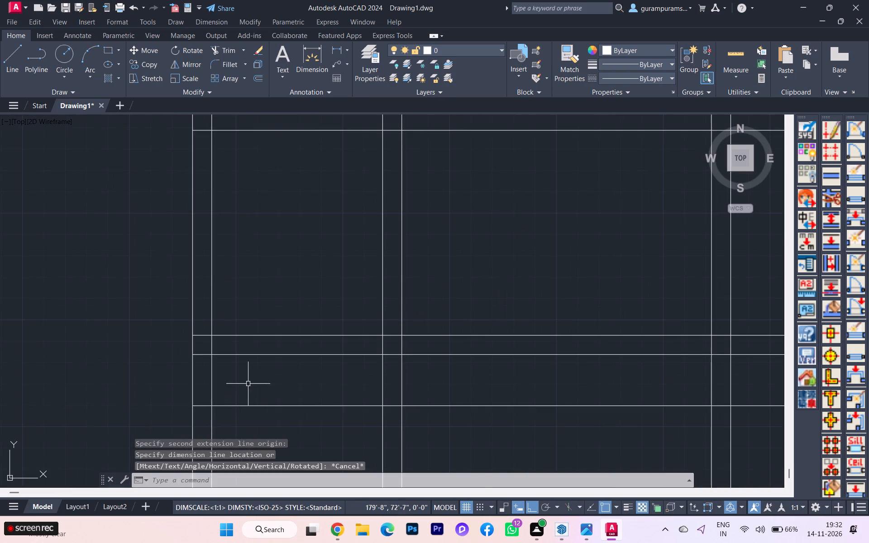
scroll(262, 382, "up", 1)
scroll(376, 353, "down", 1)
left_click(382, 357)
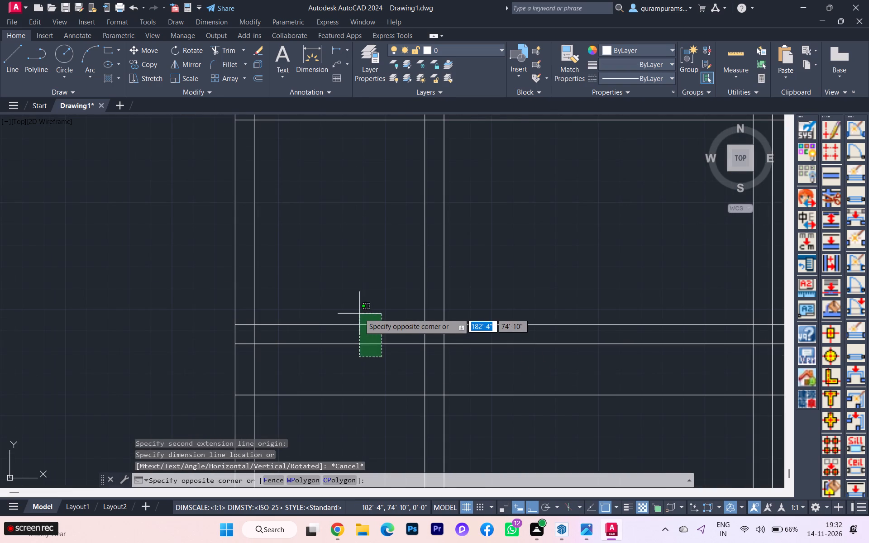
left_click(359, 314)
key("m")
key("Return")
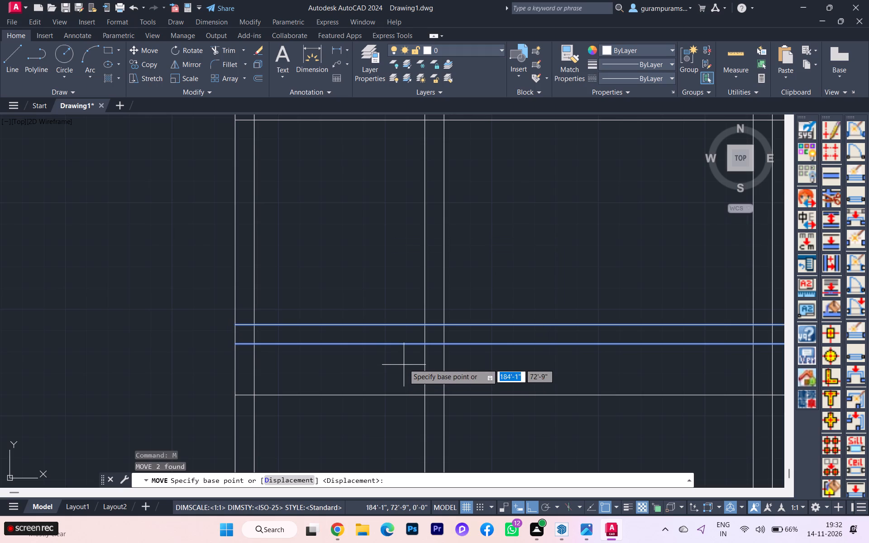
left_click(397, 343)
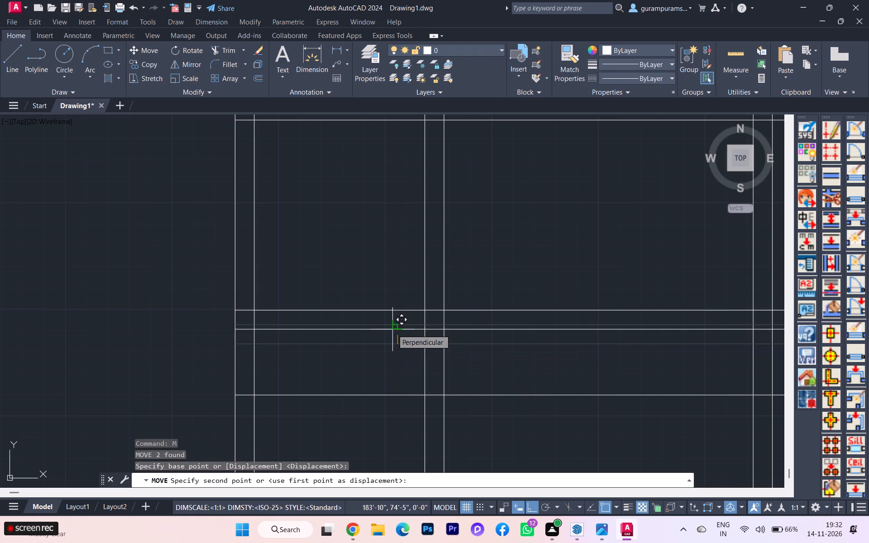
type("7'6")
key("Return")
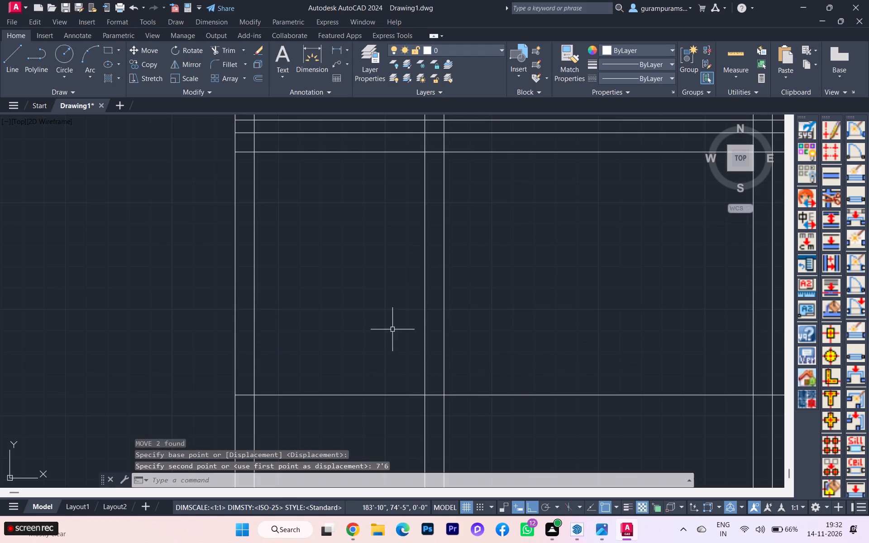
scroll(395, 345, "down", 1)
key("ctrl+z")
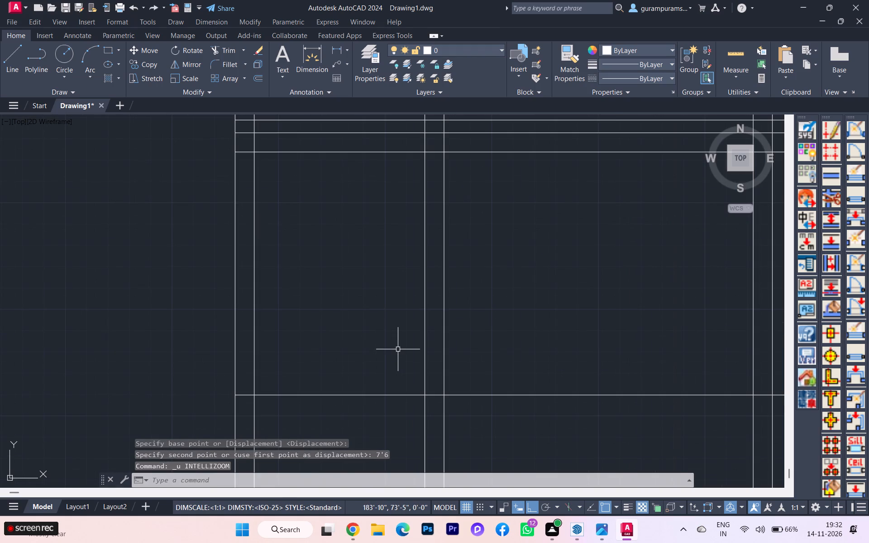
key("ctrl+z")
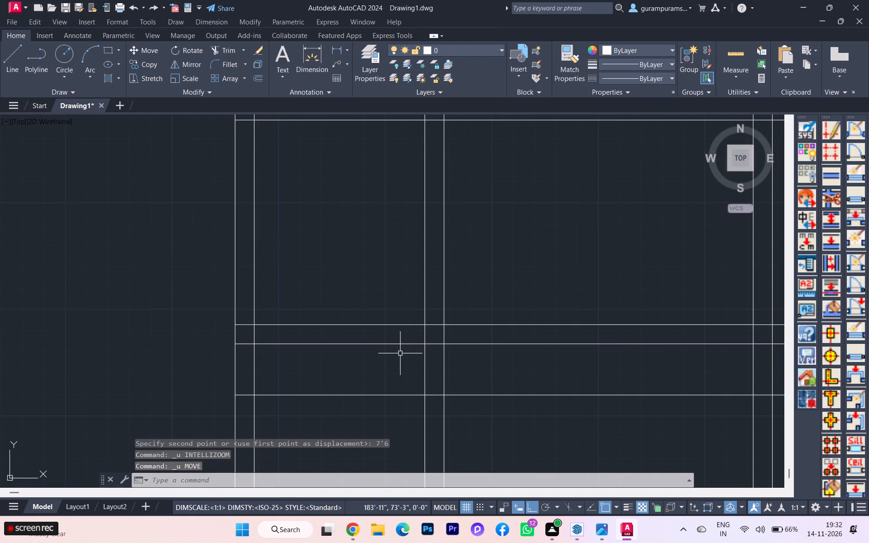
Move both lines of the kitchen's bottom wall 6" upward.
left_click(401, 355)
left_click(391, 322)
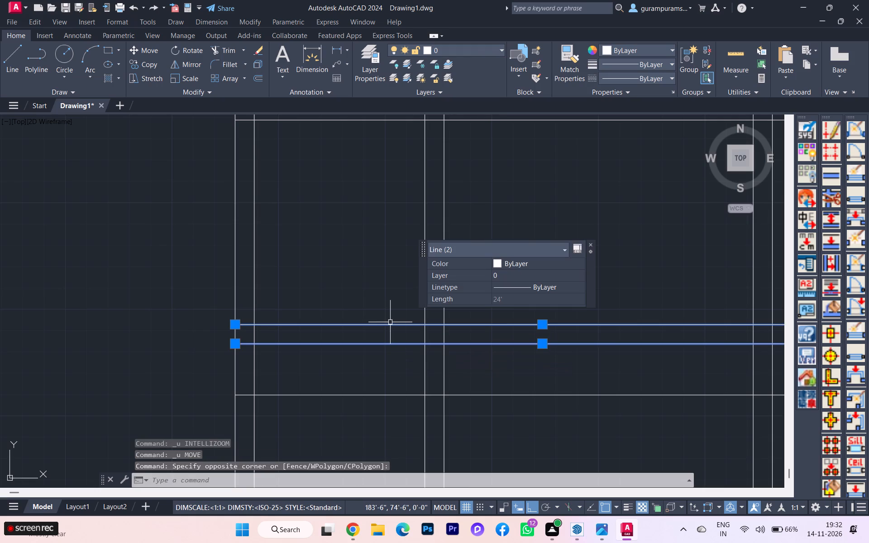
key("m")
key("Return")
left_click(395, 341)
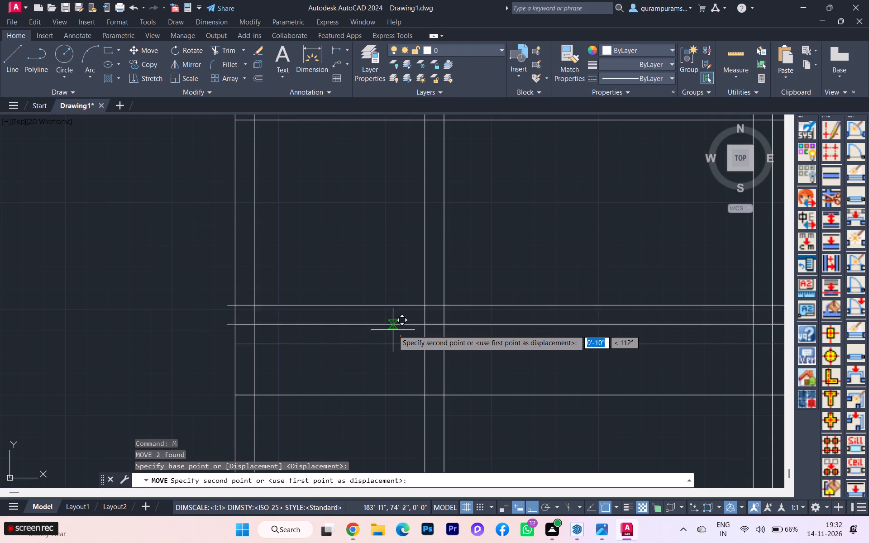
key("6")
key("Return")
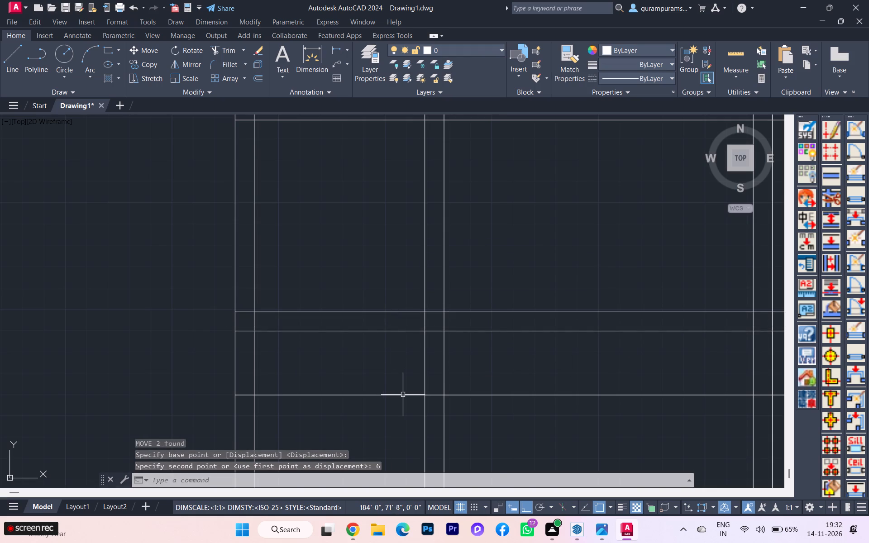
Offset the overall-depth line 6" upward to form the house's bottom wall.
key("o")
key("Return")
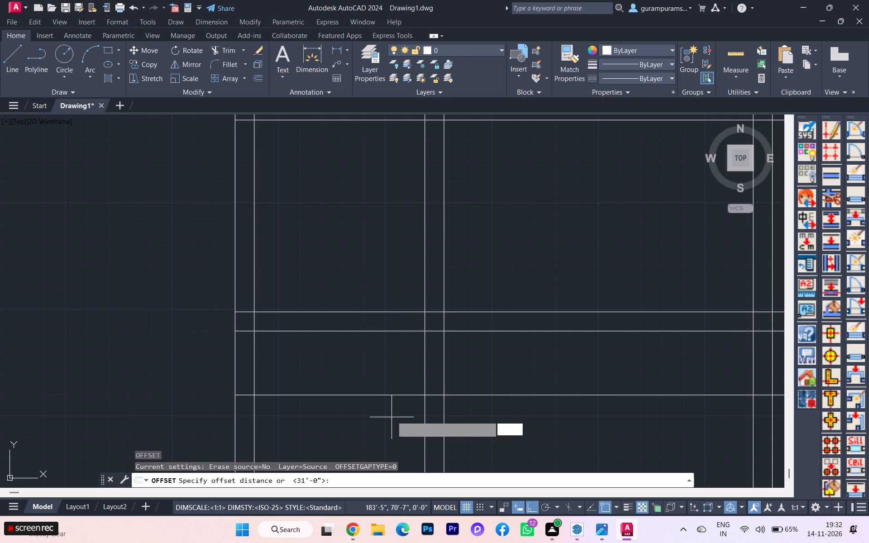
left_click(399, 397)
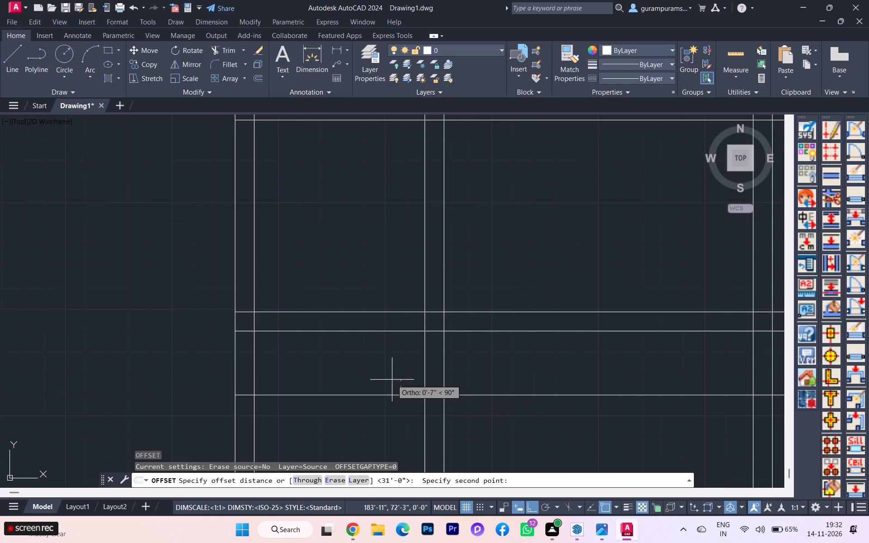
key("6")
key("Return")
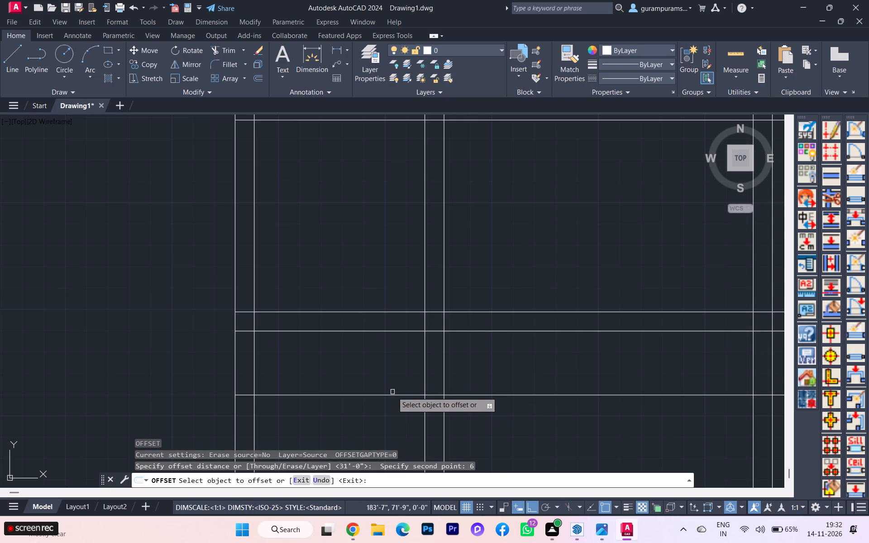
left_click(392, 394)
left_click(390, 386)
Examine the new bottom wall against the kitchen's bottom wall and the rest of the plan.
scroll(387, 387, "down", 2)
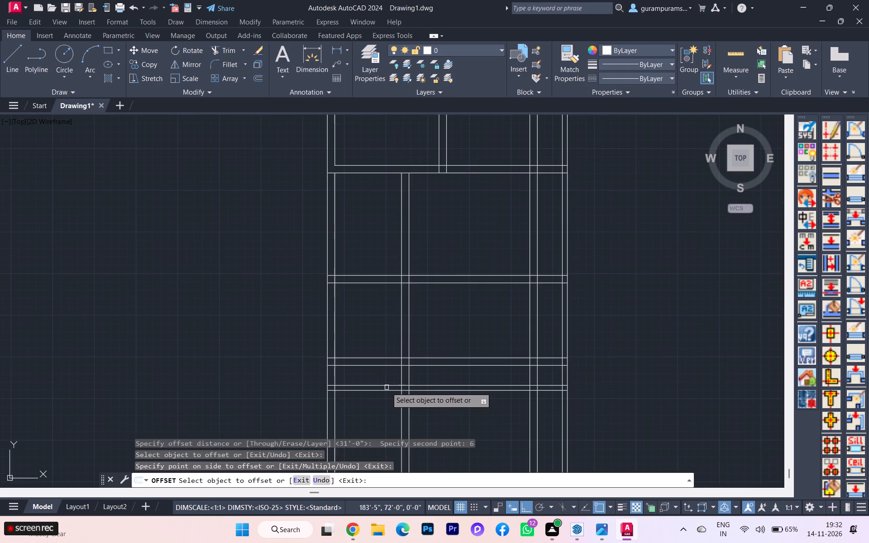
scroll(387, 387, "up", 1)
scroll(341, 386, "up", 2)
scroll(341, 386, "down", 2)
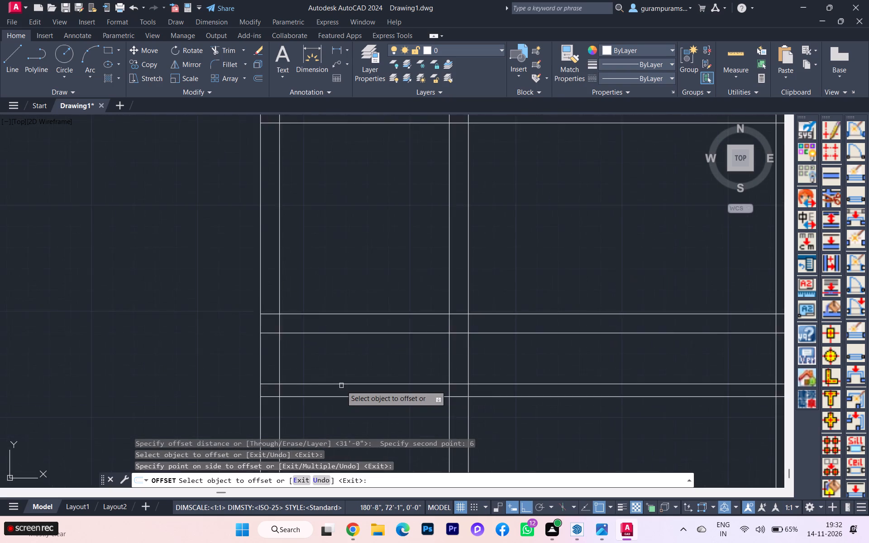
scroll(341, 386, "down", 2)
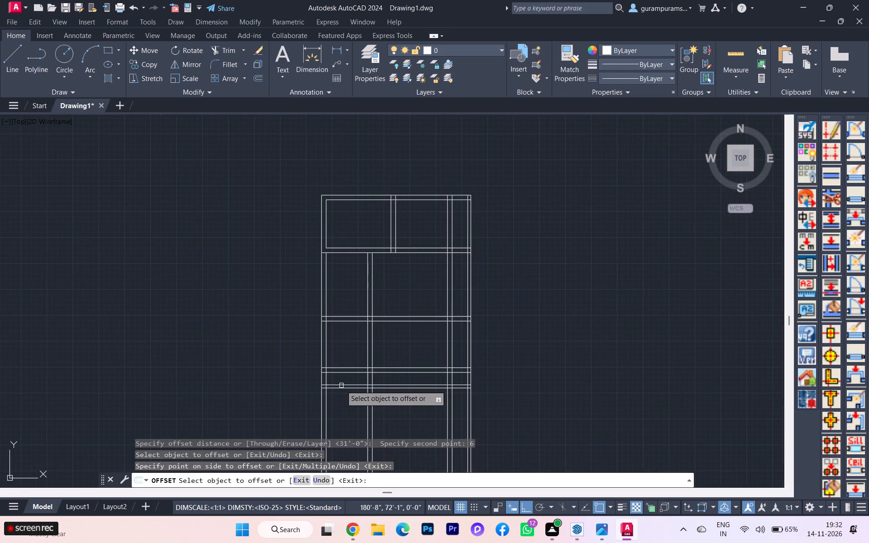
scroll(341, 386, "up", 2)
scroll(341, 386, "down", 1)
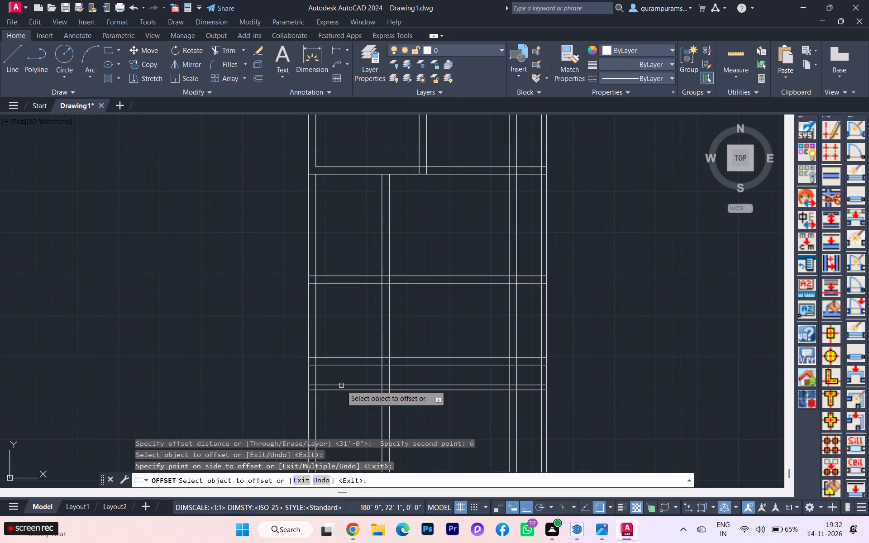
scroll(341, 386, "up", 1)
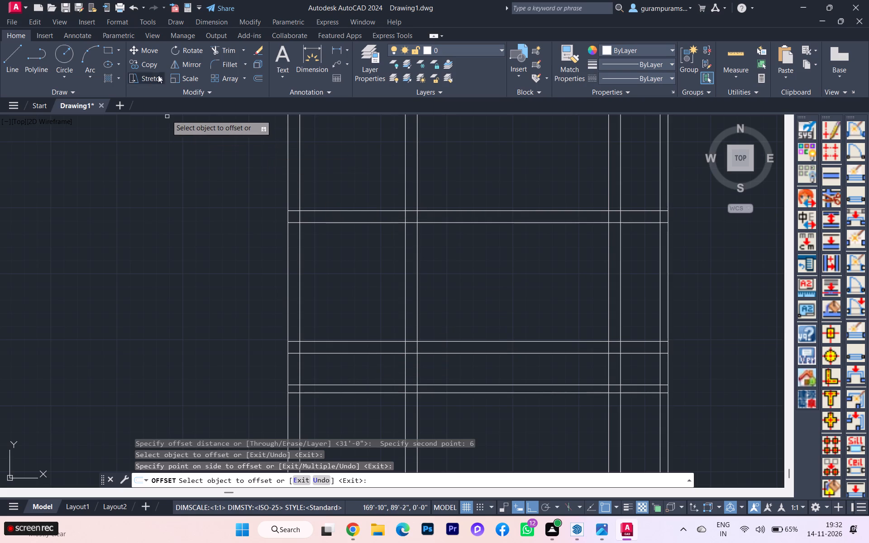
Place a linear dimension across the hall between the inner faces of its two side walls to check the width.
left_click(224, 48)
left_click(339, 50)
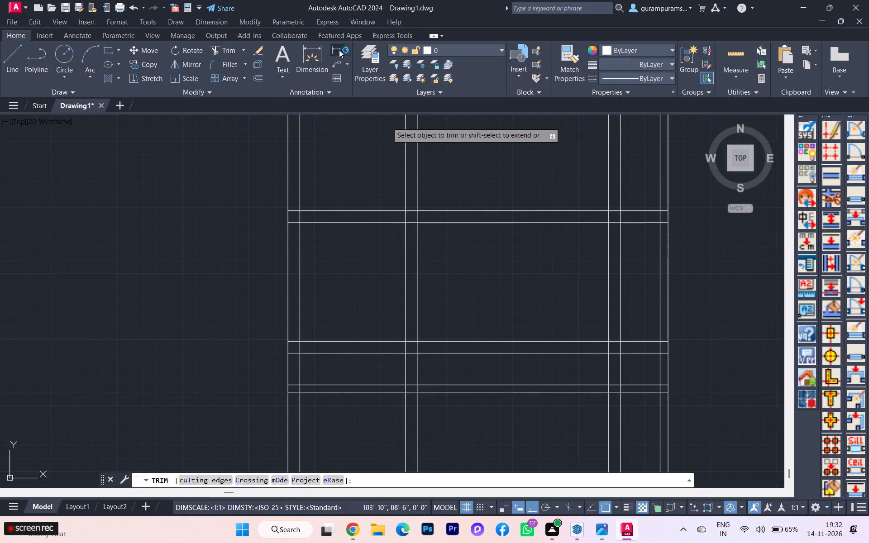
left_click(417, 325)
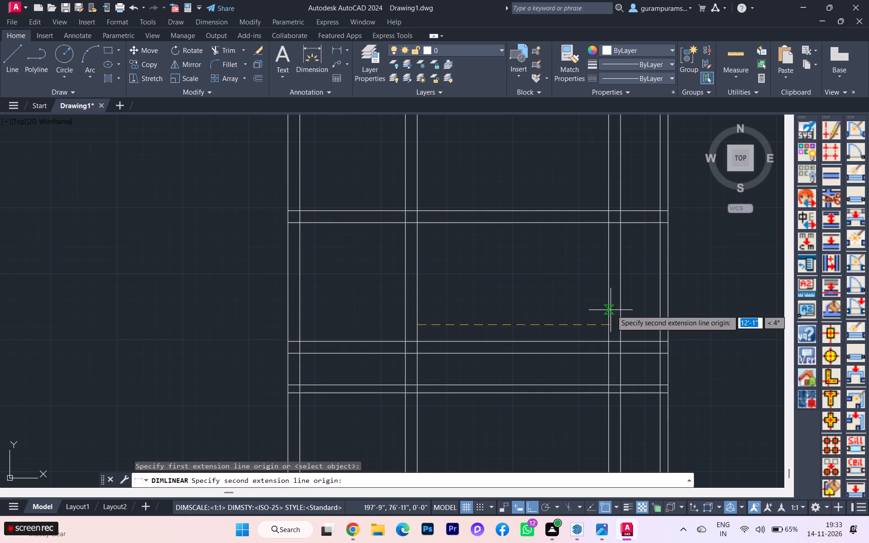
left_click(611, 310)
left_click(608, 300)
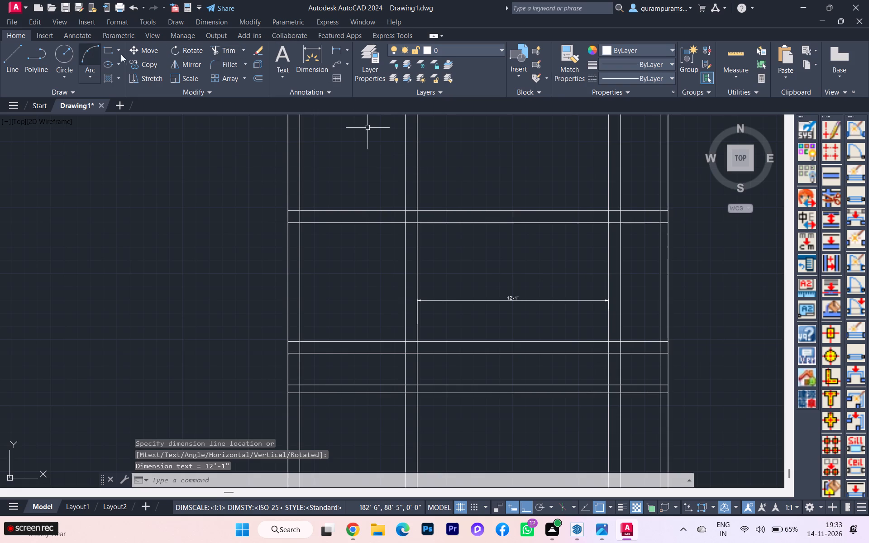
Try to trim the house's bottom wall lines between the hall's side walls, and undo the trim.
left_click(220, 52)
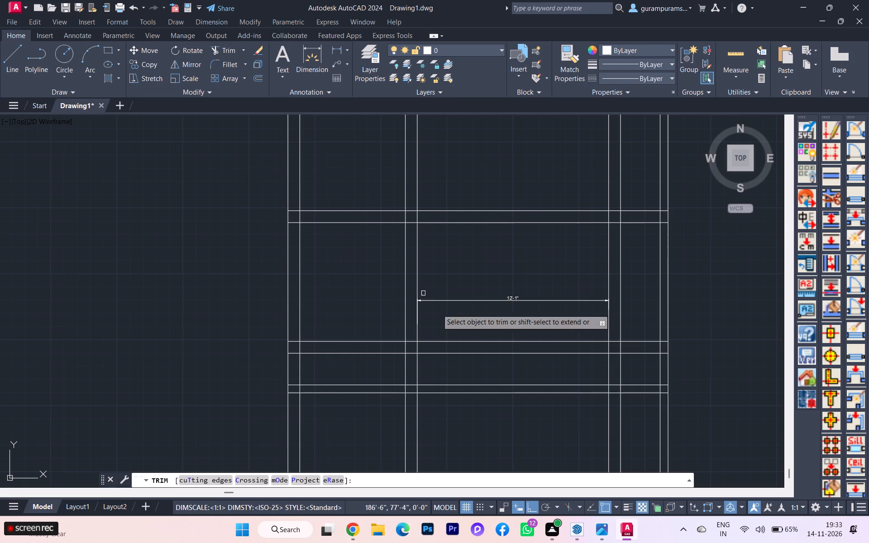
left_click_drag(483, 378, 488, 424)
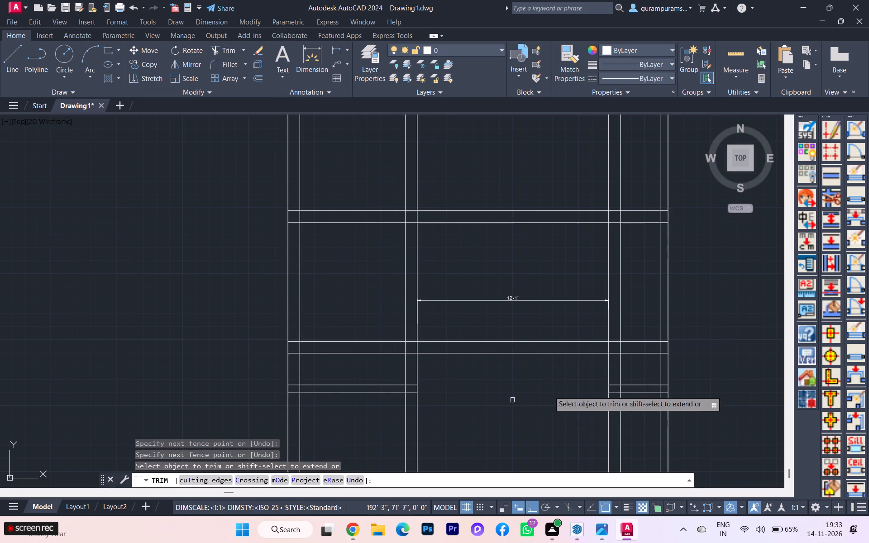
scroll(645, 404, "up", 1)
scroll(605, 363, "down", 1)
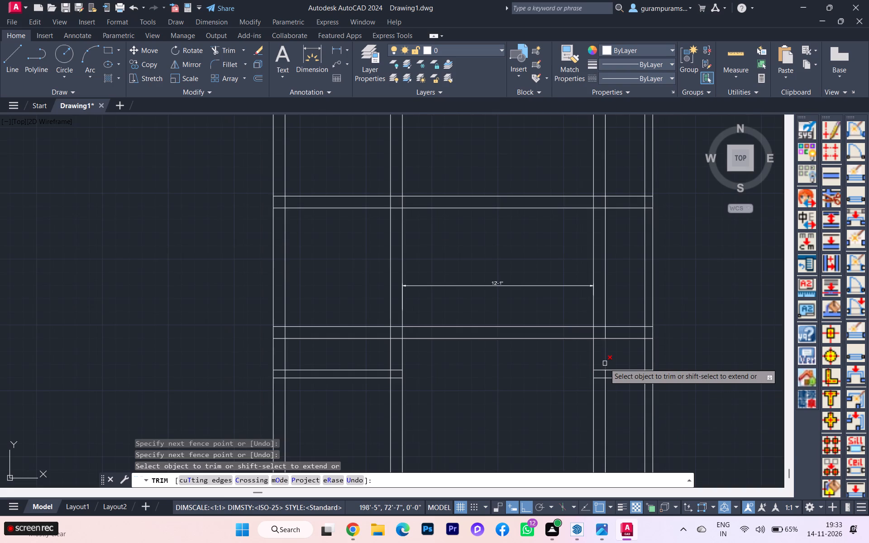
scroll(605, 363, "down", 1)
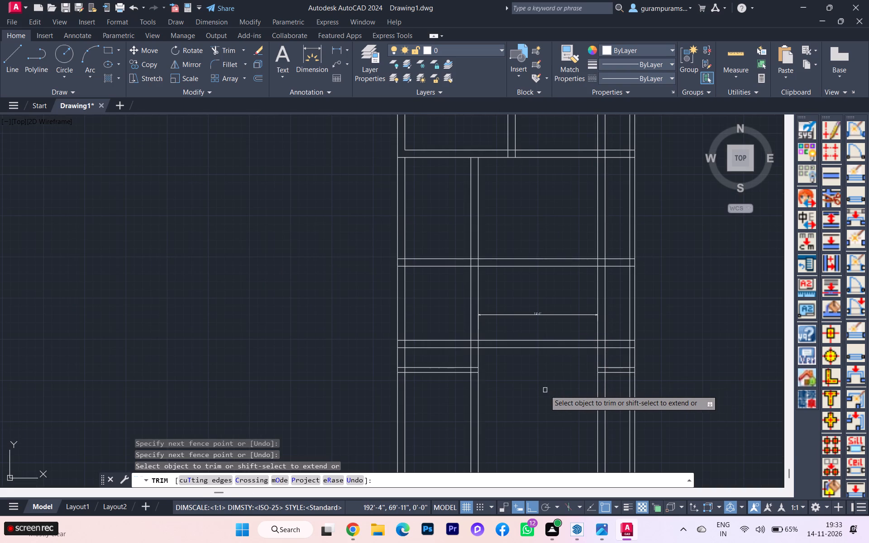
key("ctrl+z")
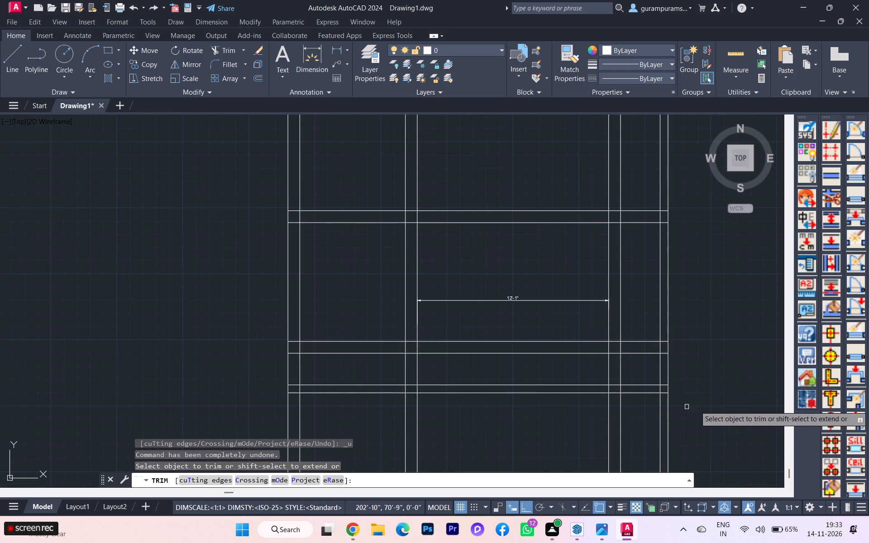
Trim all vertical wall lines that extend below the house's bottom wall.
scroll(673, 360, "down", 2)
left_click_drag(698, 389, 450, 390)
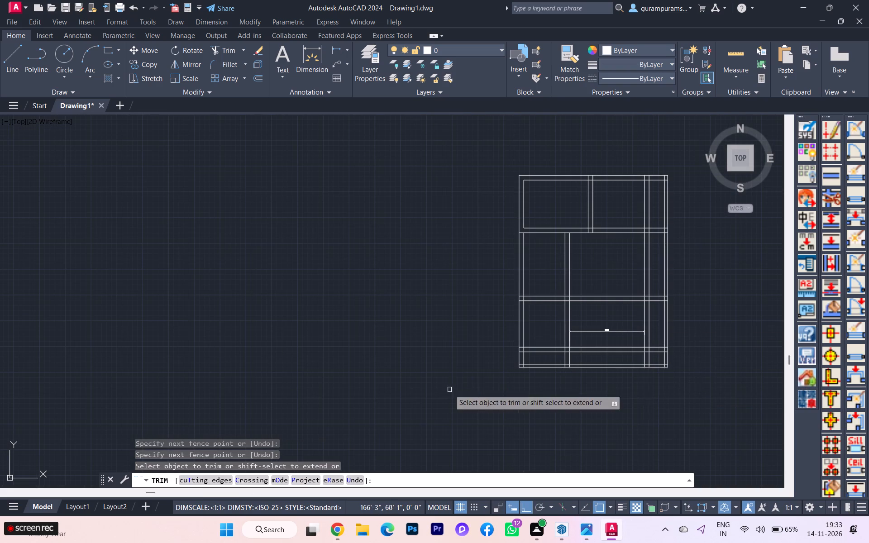
Trim both lines of the kitchen's bottom wall where they cross the hall, between its side walls.
scroll(640, 387, "up", 2)
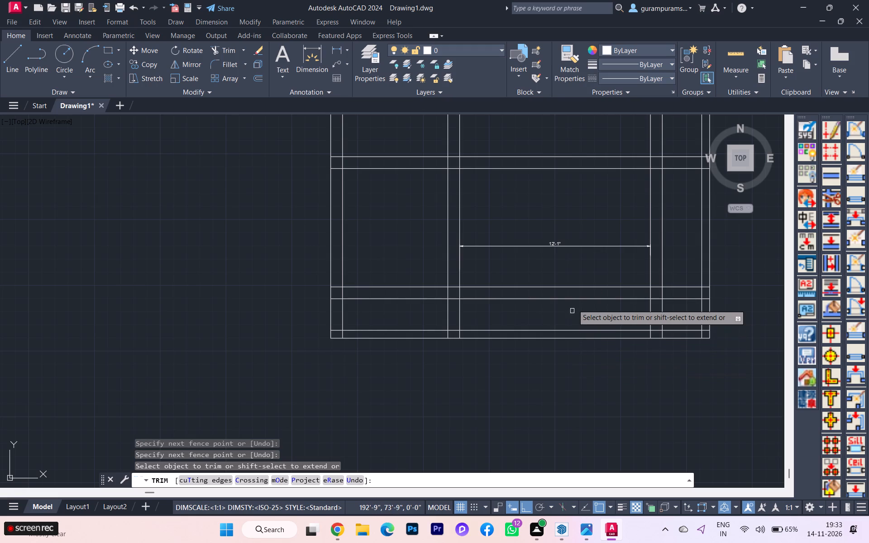
left_click_drag(573, 301, 561, 243)
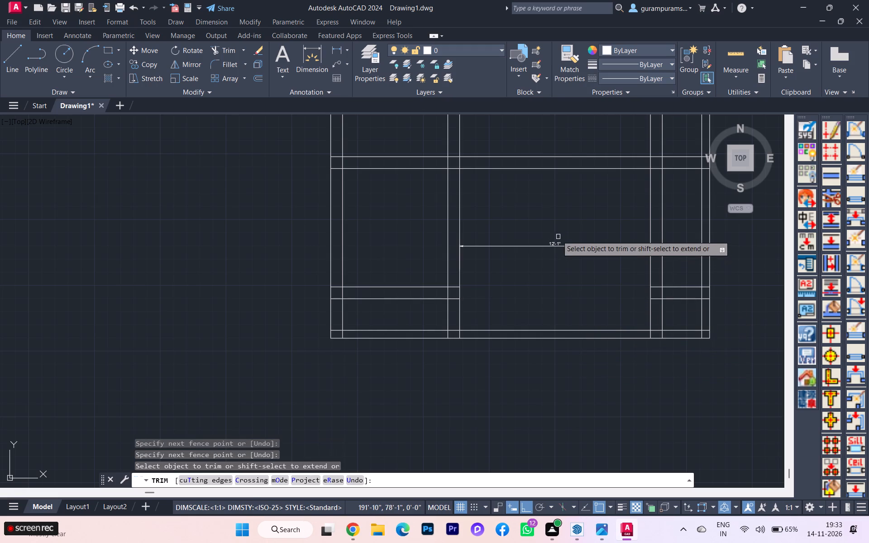
Remove the linear dimension across the hall.
left_click(562, 252)
left_click(553, 237)
left_click(551, 243)
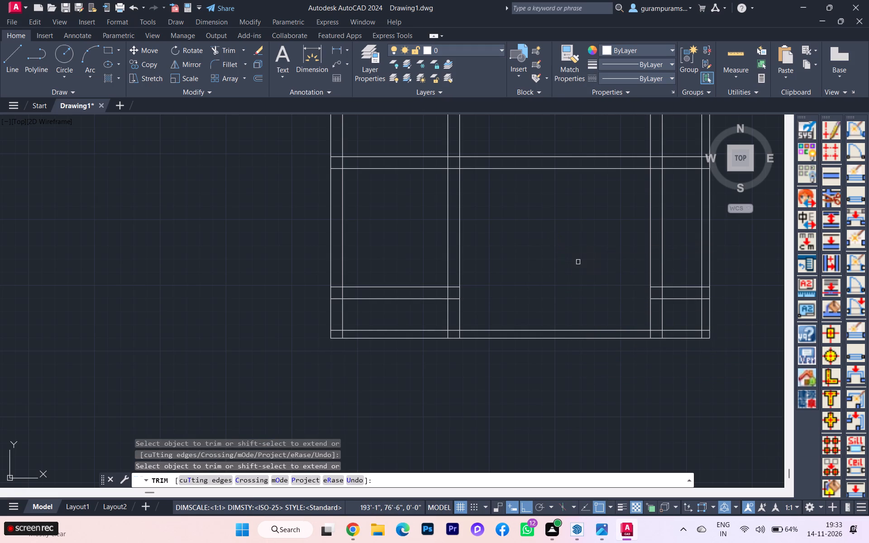
Trim both lines of the kitchen's bottom wall between the hall's right side wall and the house's right outer wall.
scroll(594, 275, "down", 1)
scroll(632, 299, "up", 1)
left_click_drag(658, 294, 649, 257)
scroll(678, 348, "down", 1)
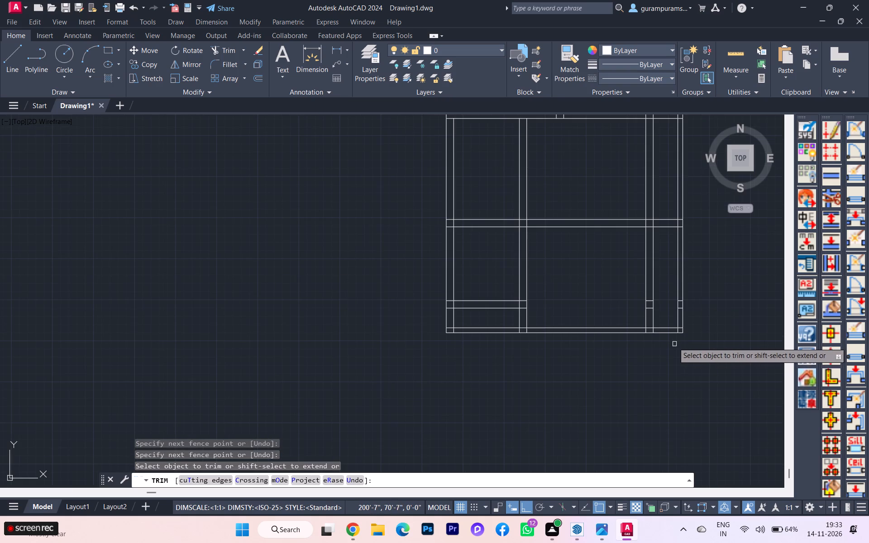
Trim both lines of the hall's left side wall below the kitchen's bottom wall, including the stubs inside the house's bottom wall.
scroll(644, 341, "up", 1)
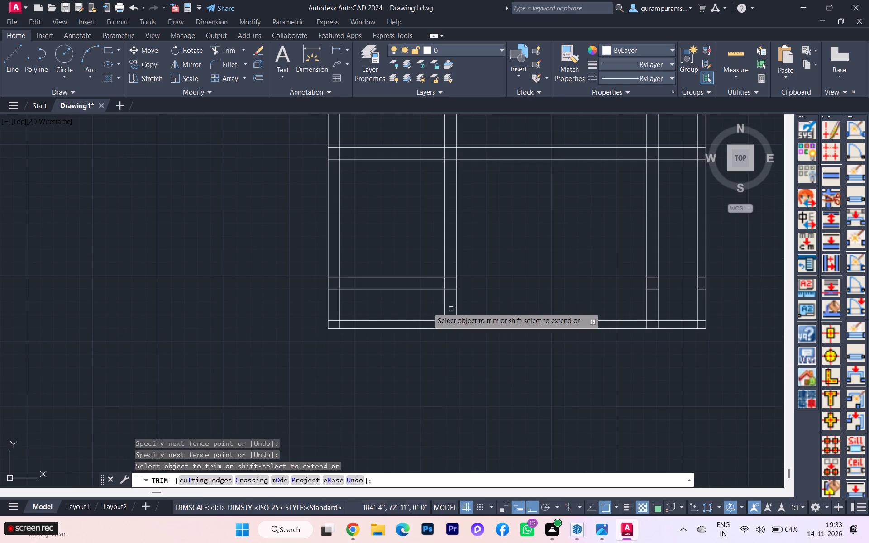
left_click_drag(418, 306, 505, 307)
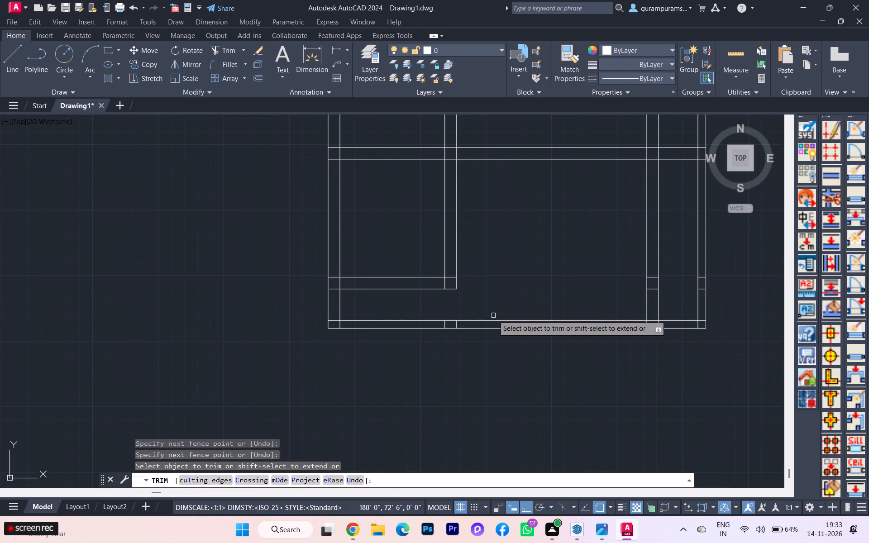
scroll(456, 311, "up", 3)
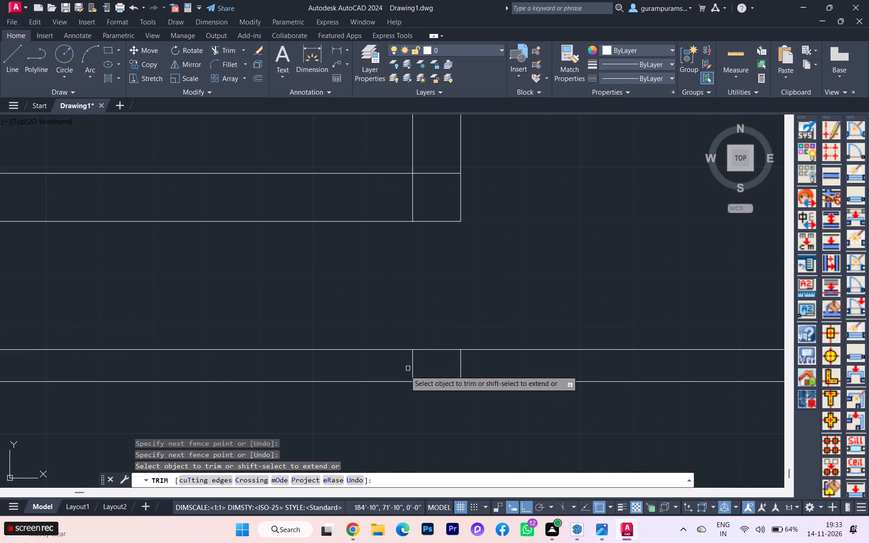
left_click_drag(401, 366, 489, 363)
scroll(508, 277, "down", 4)
Trim the overlapping wall lines at the house's bottom-left corner and where the kitchen's bottom wall meets the left outer wall.
scroll(429, 270, "up", 3)
left_click(411, 345)
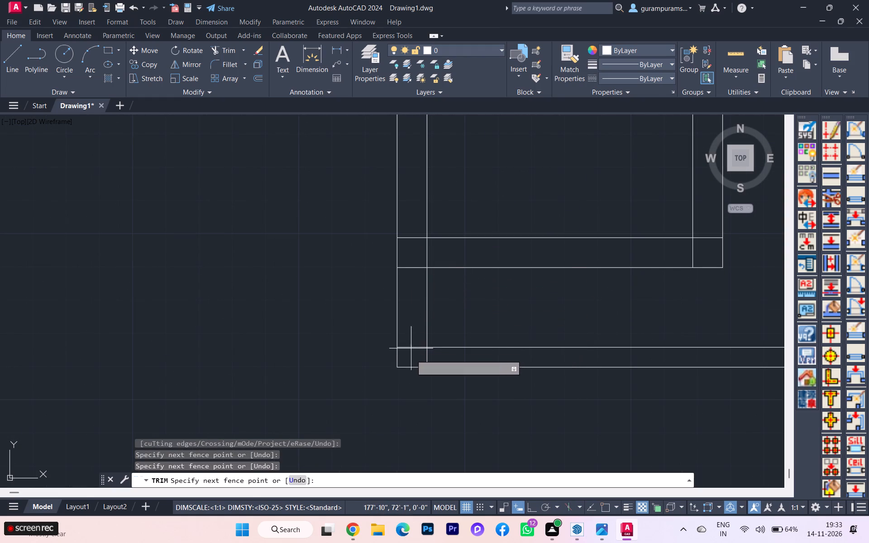
left_click(411, 353)
left_click(426, 355)
scroll(425, 352, "down", 1)
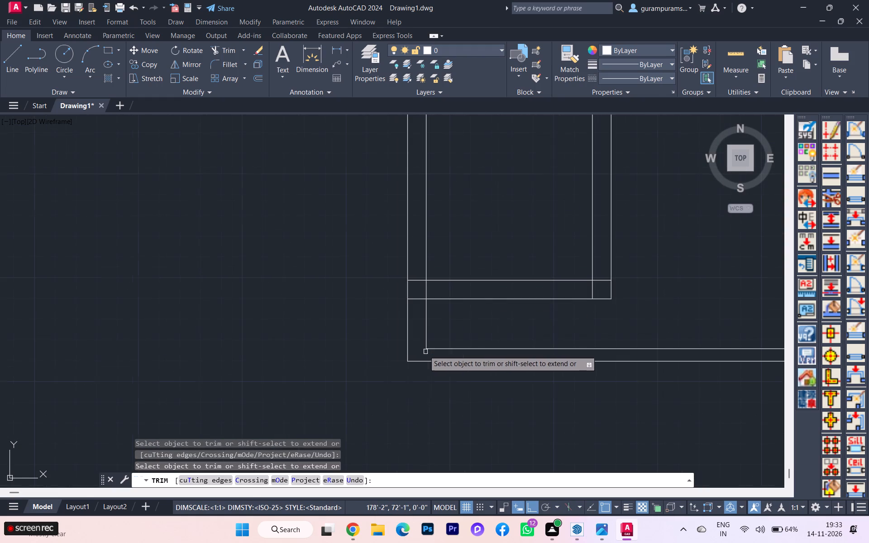
left_click(417, 280)
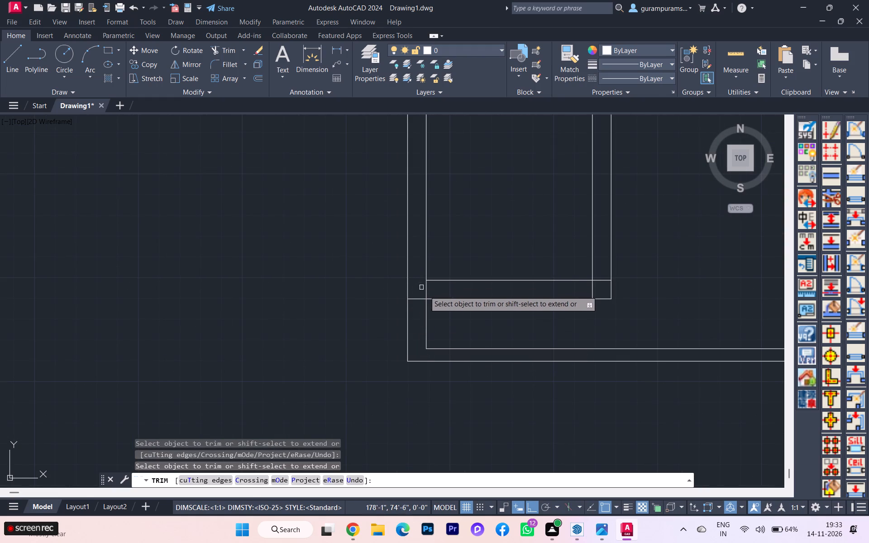
left_click(425, 291)
scroll(342, 309, "down", 2)
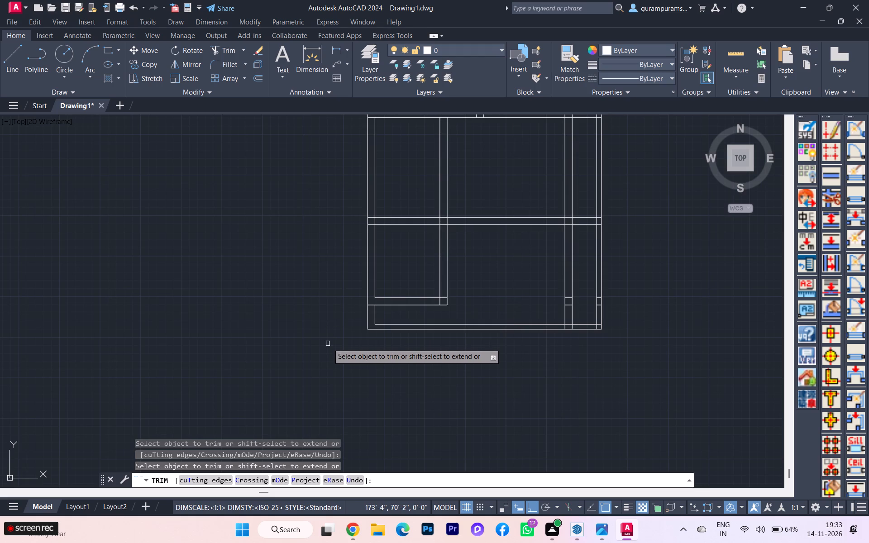
scroll(349, 345, "up", 1)
key("Escape")
Move the left outer wall's short inner line, below the kitchen's bottom wall, 3 inches left toward the outer line.
scroll(412, 300, "up", 2)
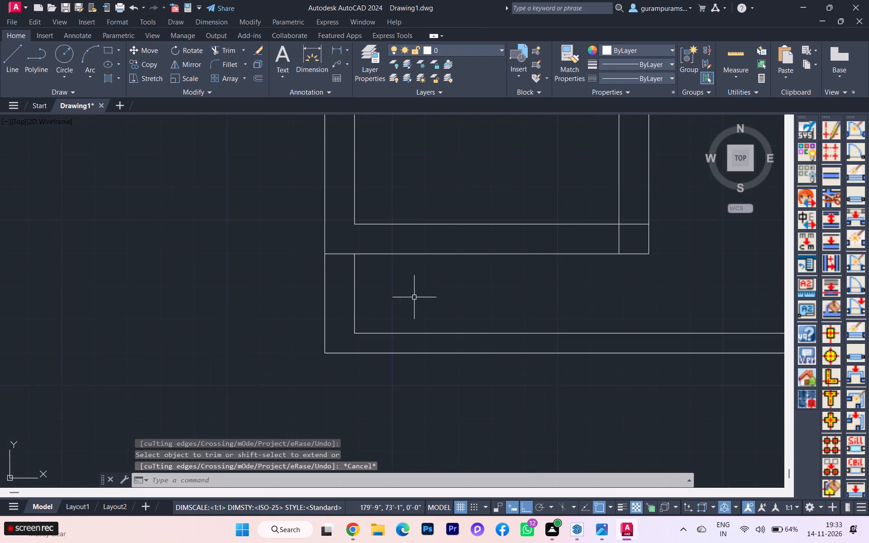
left_click(371, 290)
left_click(344, 285)
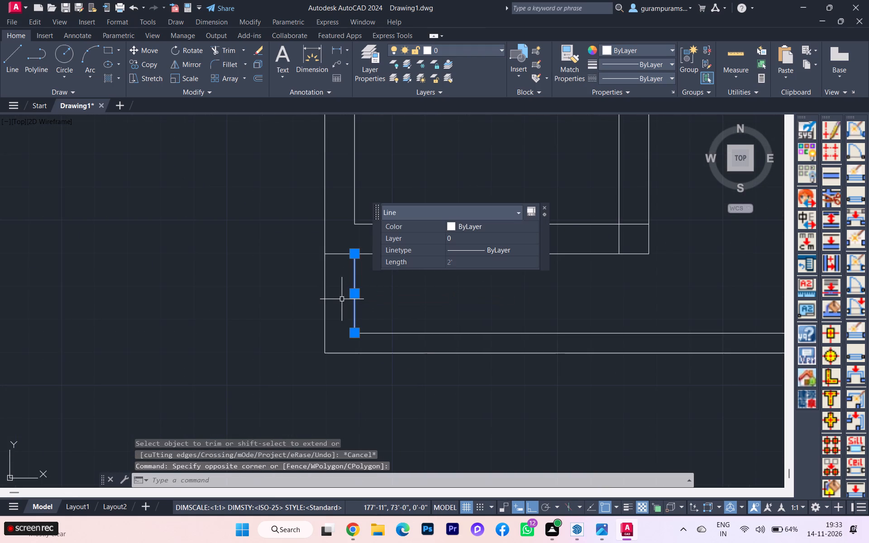
key("m")
key("Return")
left_click(354, 291)
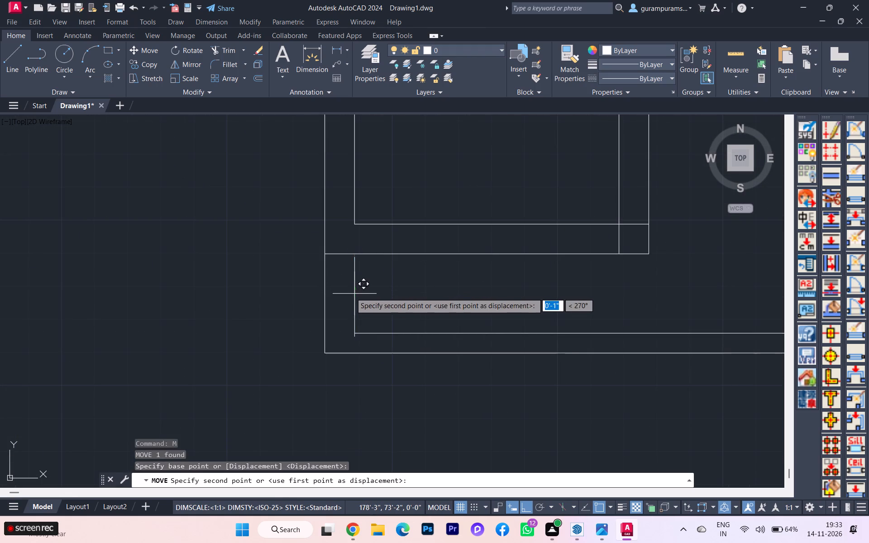
key("3")
key("Return")
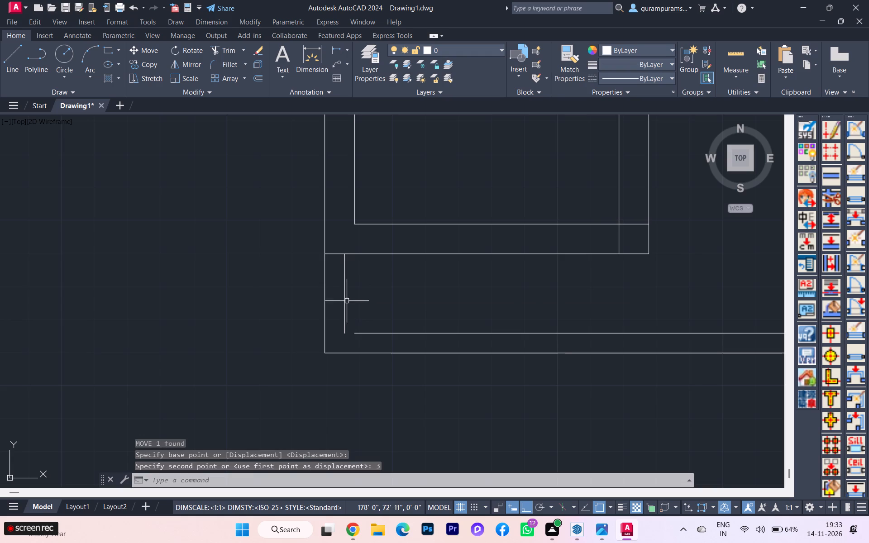
key("Escape")
Fillet the moved inner wall line with the bottom wall's inner line to close the house's bottom-left inner corner.
key("f")
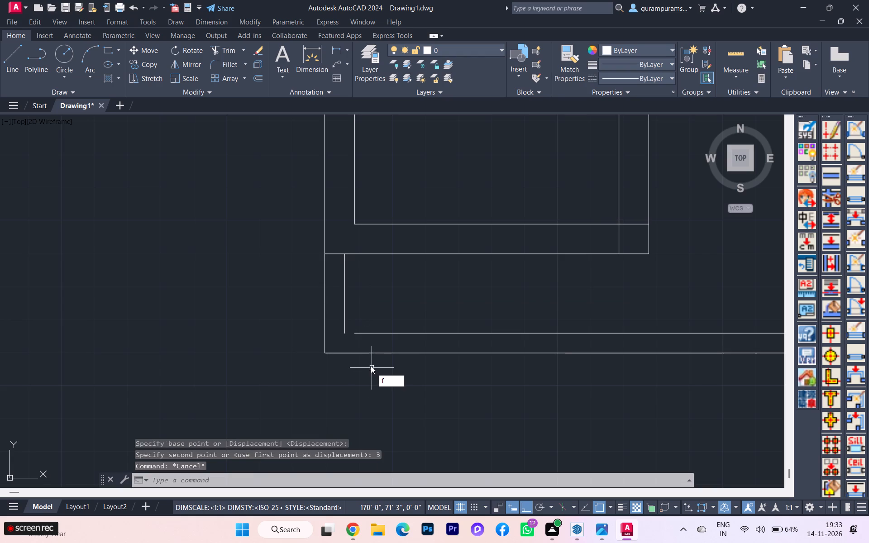
left_click(404, 395)
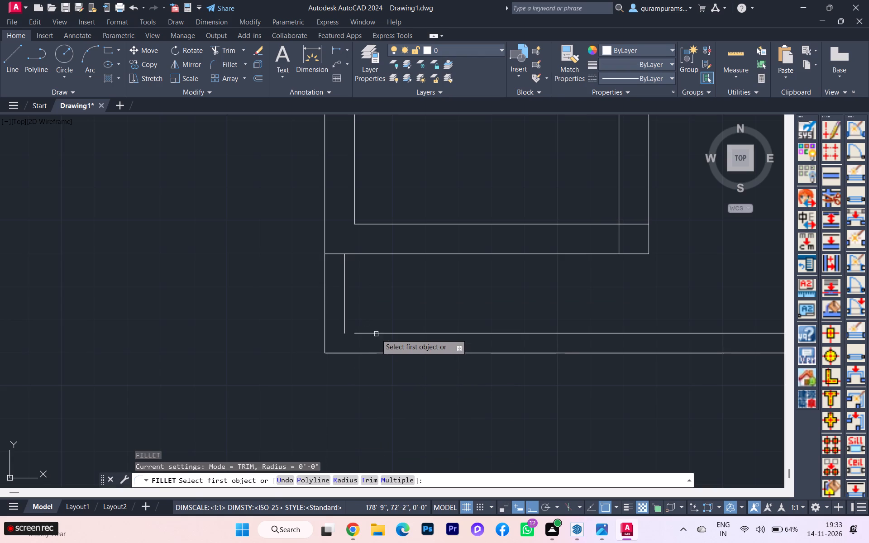
left_click(376, 334)
left_click(345, 324)
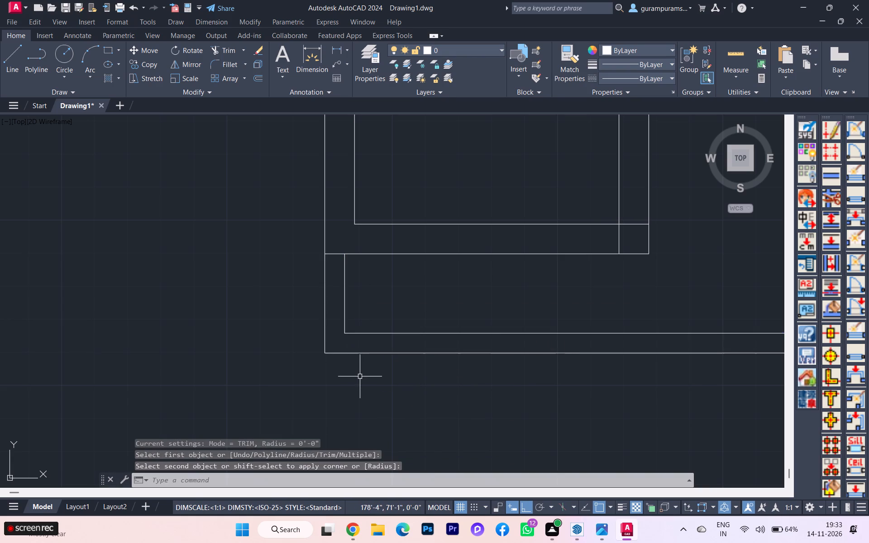
key("Escape")
Trim the two inner line stubs crossing at the kitchen's bottom-right wall corner.
scroll(326, 375, "down", 3)
scroll(491, 376, "up", 1)
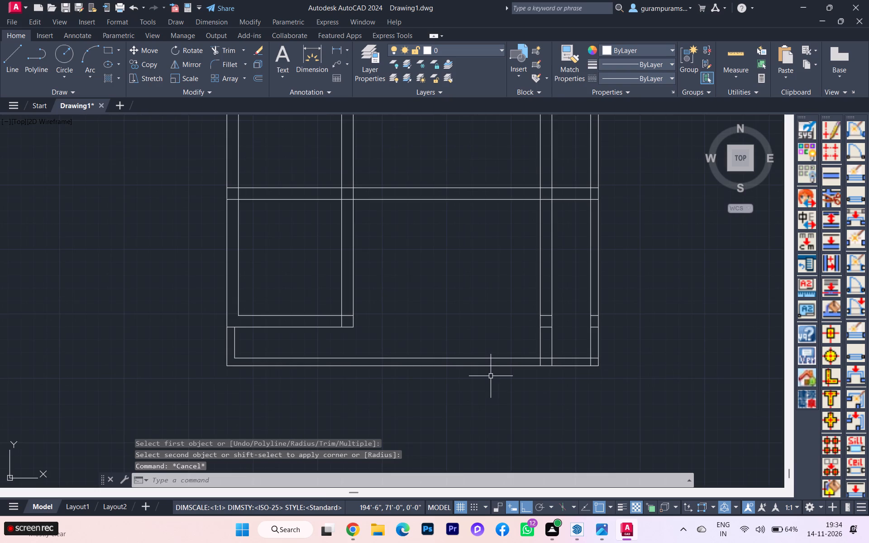
scroll(491, 376, "down", 1)
scroll(437, 354, "up", 1)
type("tr")
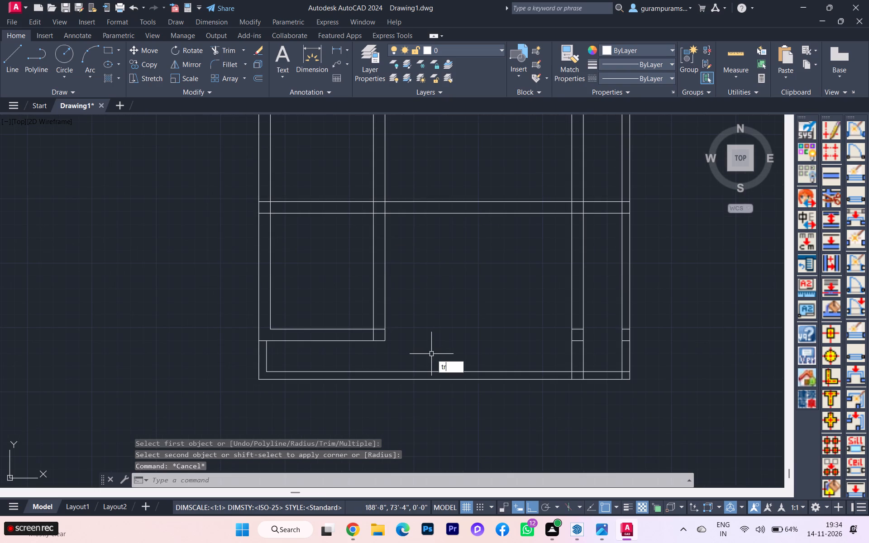
key("Return")
scroll(415, 345, "up", 1)
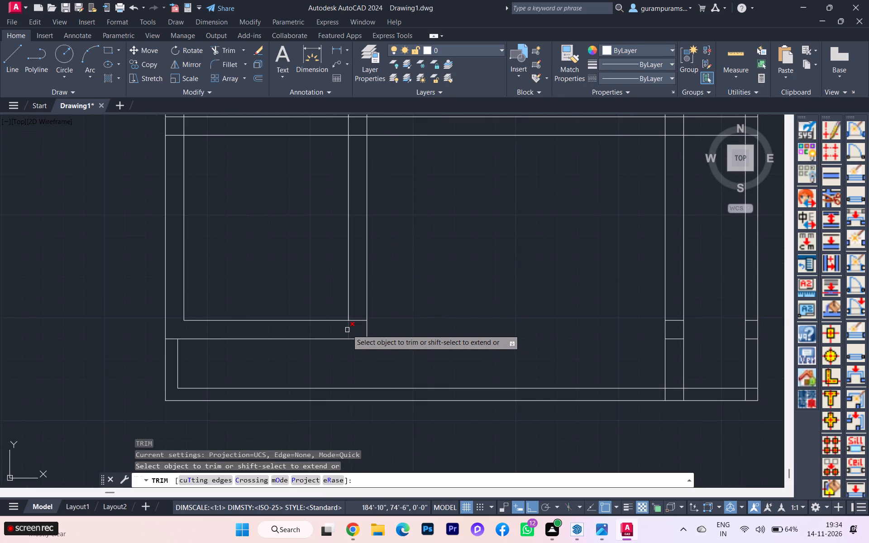
left_click(347, 329)
left_click(355, 321)
scroll(438, 304, "down", 1)
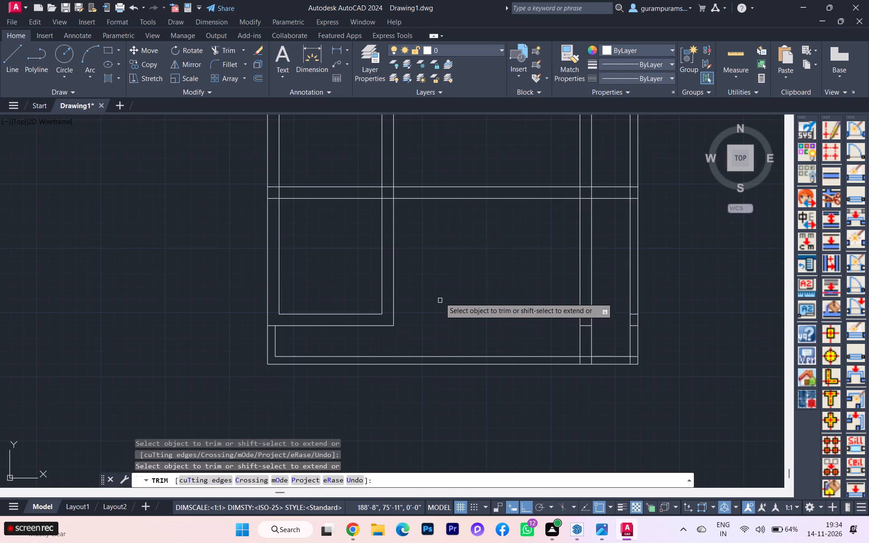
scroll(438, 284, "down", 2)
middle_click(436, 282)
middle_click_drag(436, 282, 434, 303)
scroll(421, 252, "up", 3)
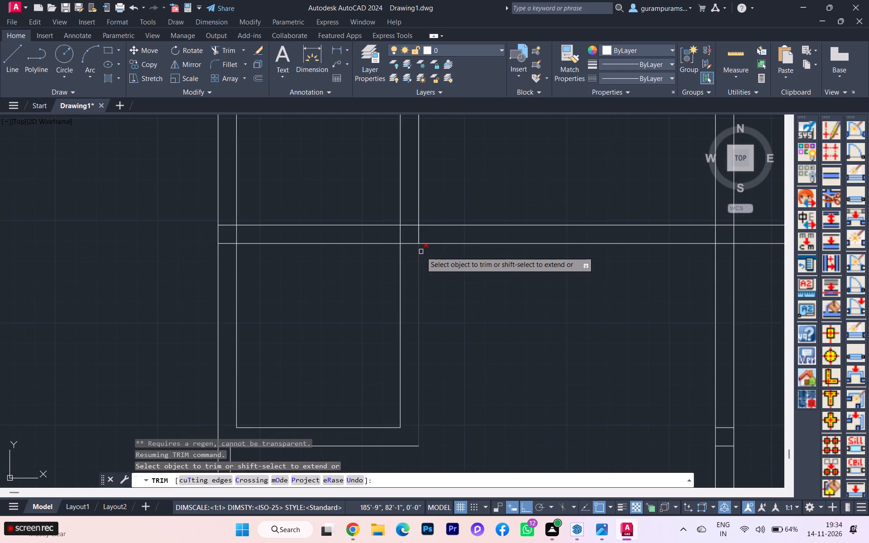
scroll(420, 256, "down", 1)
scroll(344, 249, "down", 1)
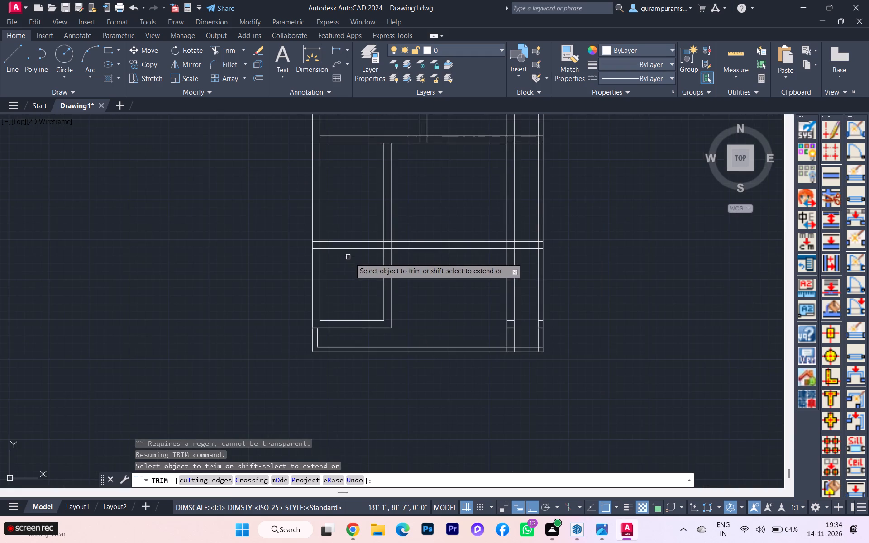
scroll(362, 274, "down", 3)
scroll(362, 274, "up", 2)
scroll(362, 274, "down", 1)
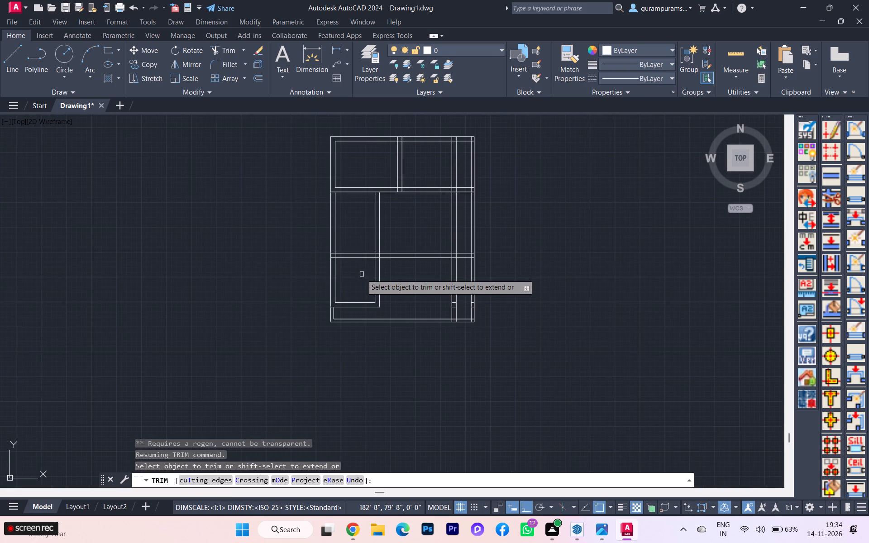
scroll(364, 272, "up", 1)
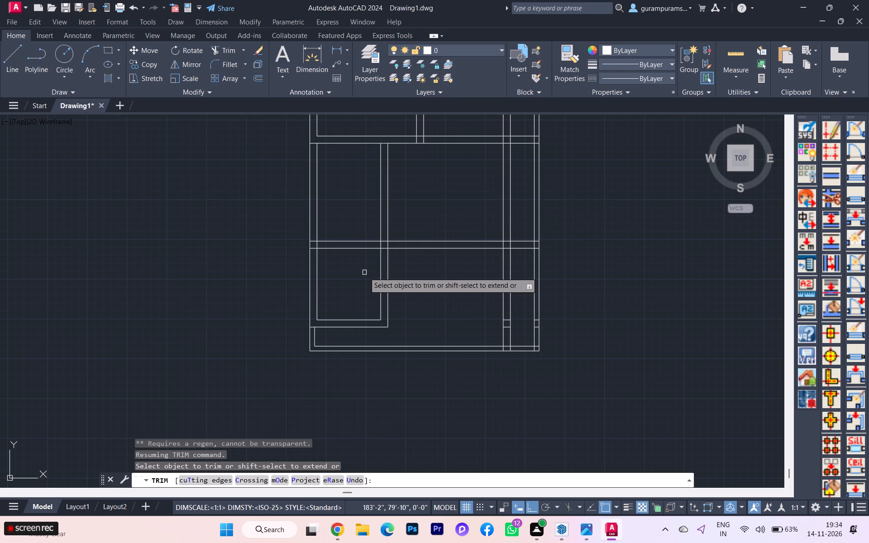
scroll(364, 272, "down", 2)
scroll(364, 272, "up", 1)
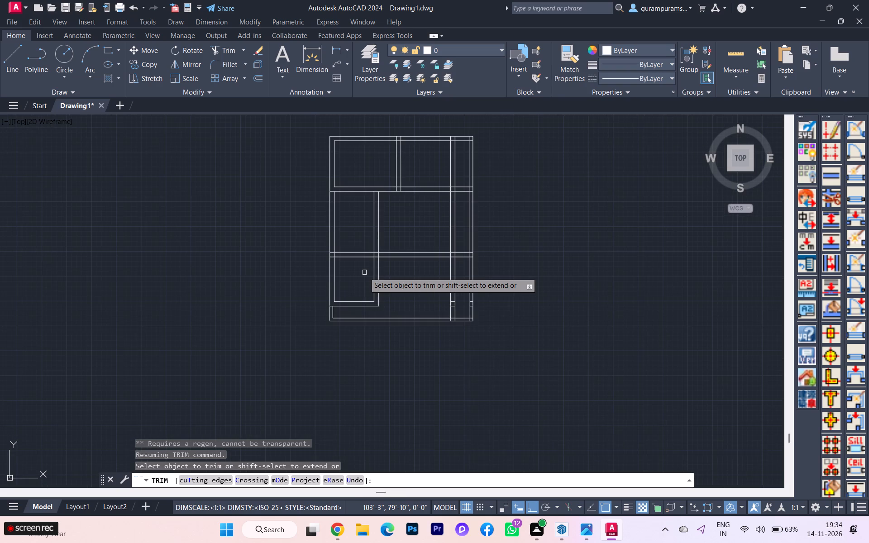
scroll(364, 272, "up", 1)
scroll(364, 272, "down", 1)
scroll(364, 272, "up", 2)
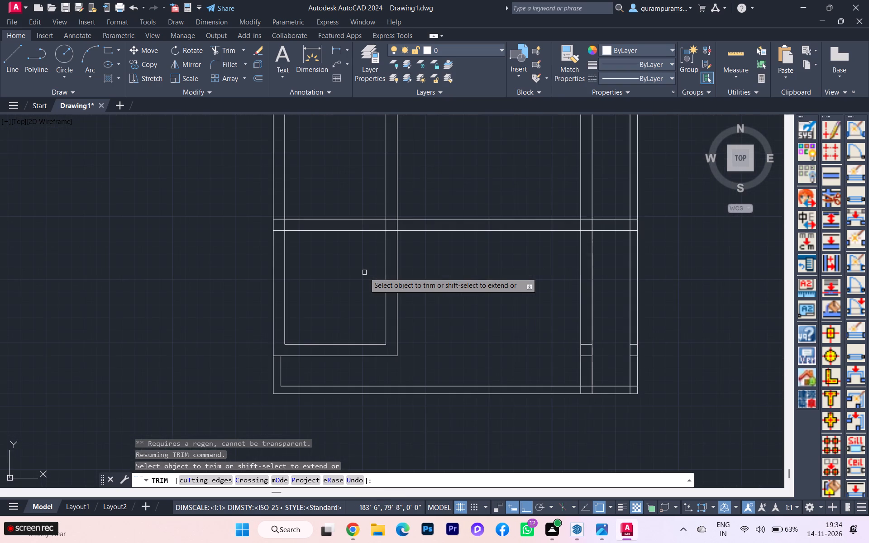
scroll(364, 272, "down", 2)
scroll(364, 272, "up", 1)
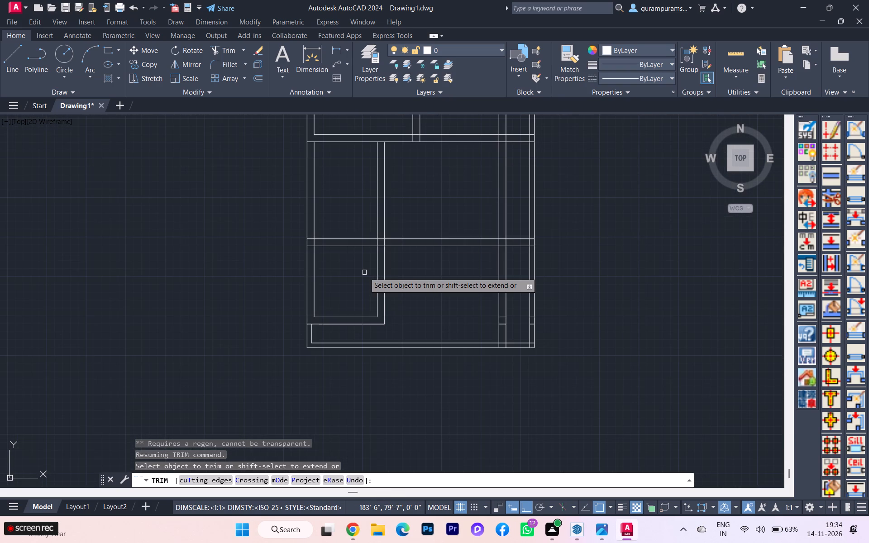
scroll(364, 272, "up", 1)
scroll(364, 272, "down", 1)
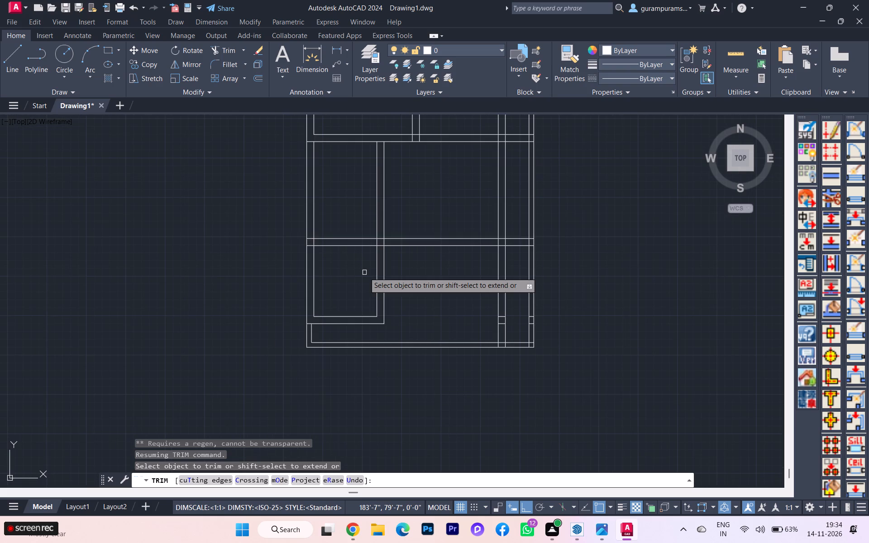
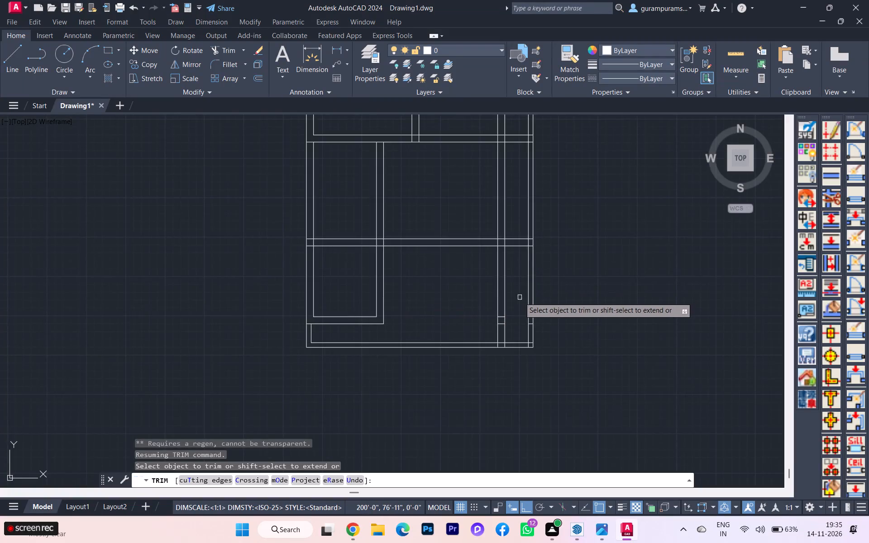
Trim the inner east wall below the lower horizontal wall, and that horizontal wall between the inner and outer east walls.
scroll(518, 298, "up", 1)
left_click_drag(508, 284, 458, 279)
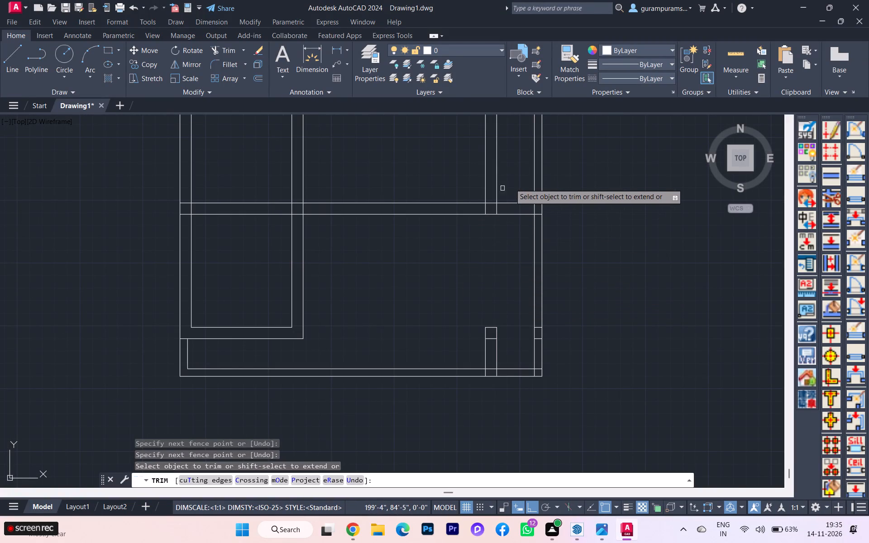
left_click_drag(514, 183, 518, 259)
Trim away the leftover stub of the inner east wall, including its short lines inside the south wall.
scroll(500, 340, "up", 2)
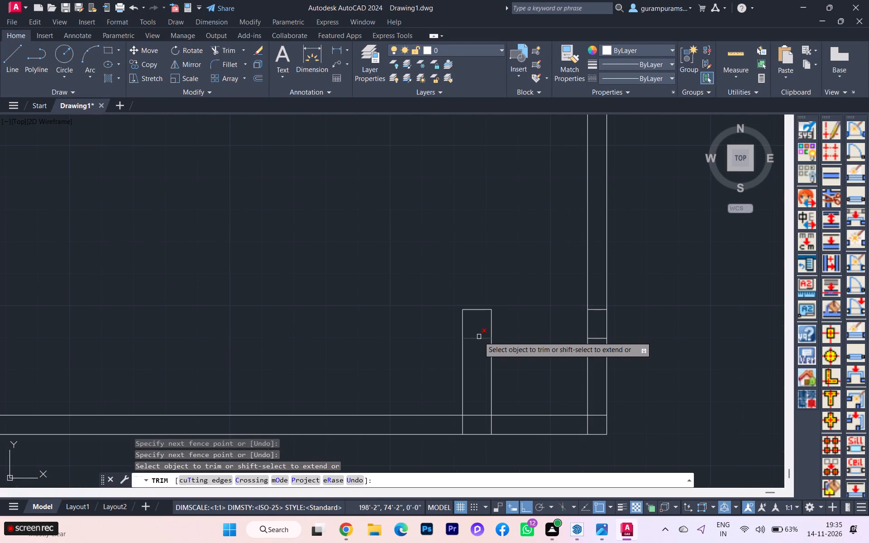
left_click(479, 337)
left_click(483, 307)
left_click_drag(511, 338, 414, 350)
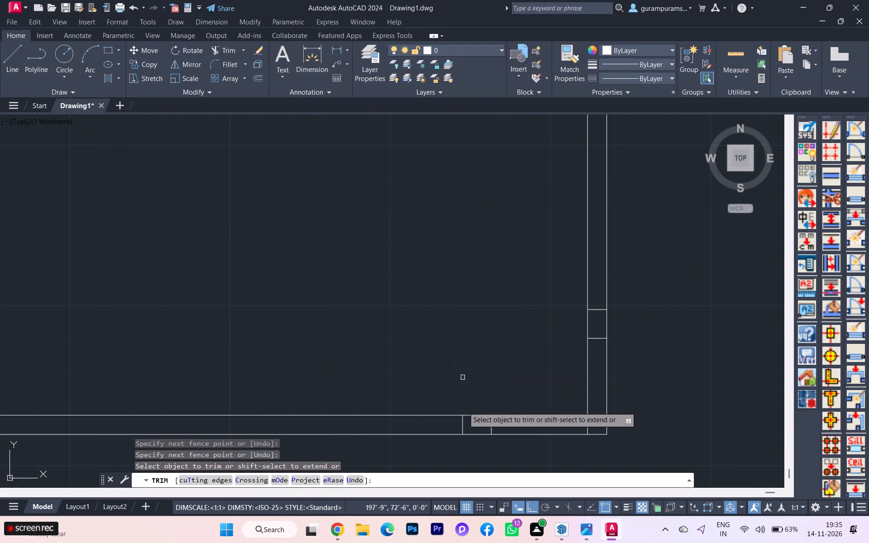
scroll(463, 417, "down", 2)
scroll(463, 419, "up", 3)
left_click_drag(462, 424, 519, 433)
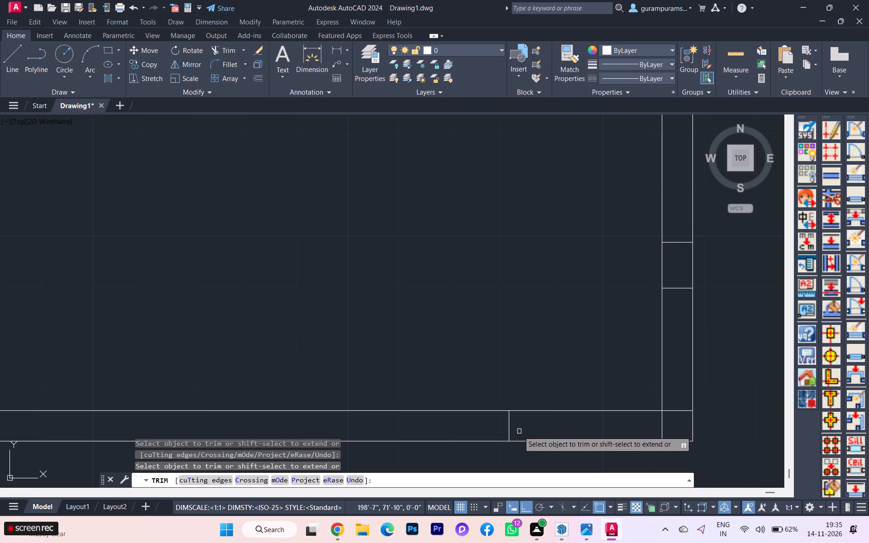
left_click_drag(519, 431, 494, 429)
scroll(553, 330, "down", 2)
scroll(609, 321, "up", 2)
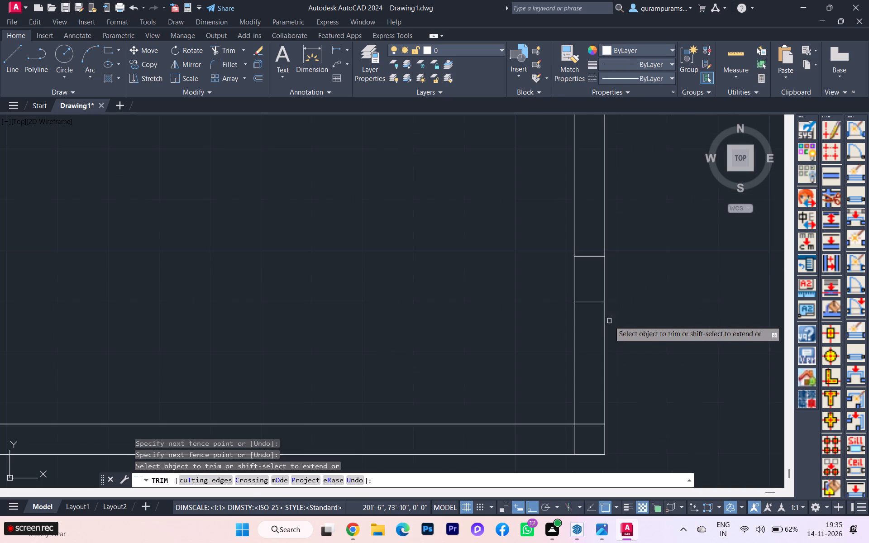
Trim the two leftover cross lines near the south end of the east outer wall, and the south wall's inner line at the corner.
left_click_drag(583, 245, 598, 339)
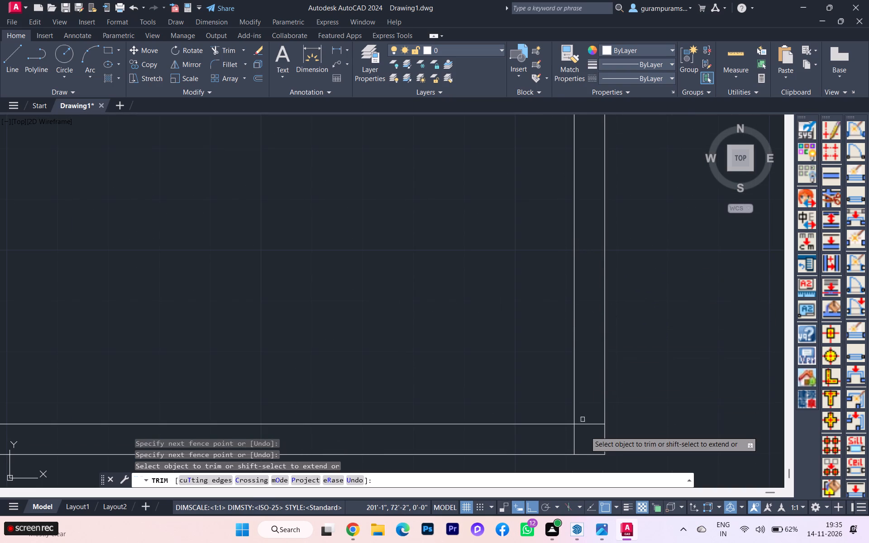
left_click(589, 423)
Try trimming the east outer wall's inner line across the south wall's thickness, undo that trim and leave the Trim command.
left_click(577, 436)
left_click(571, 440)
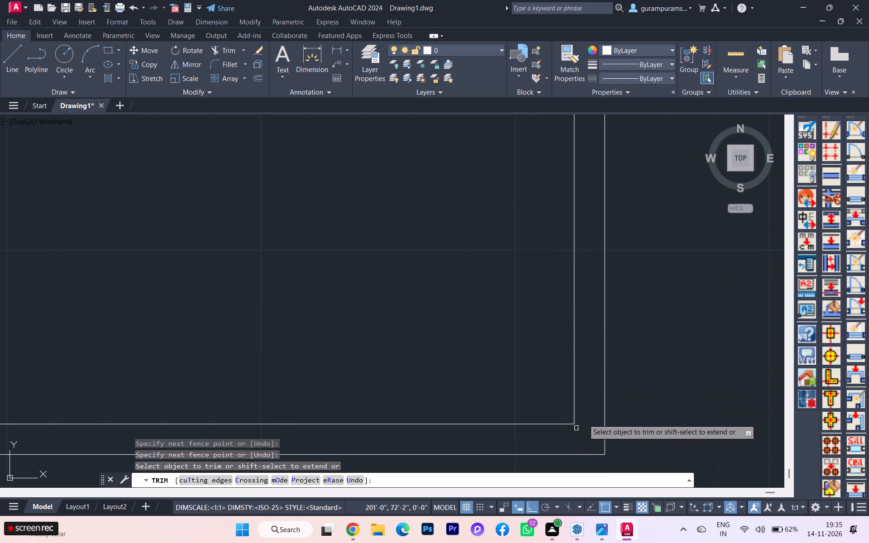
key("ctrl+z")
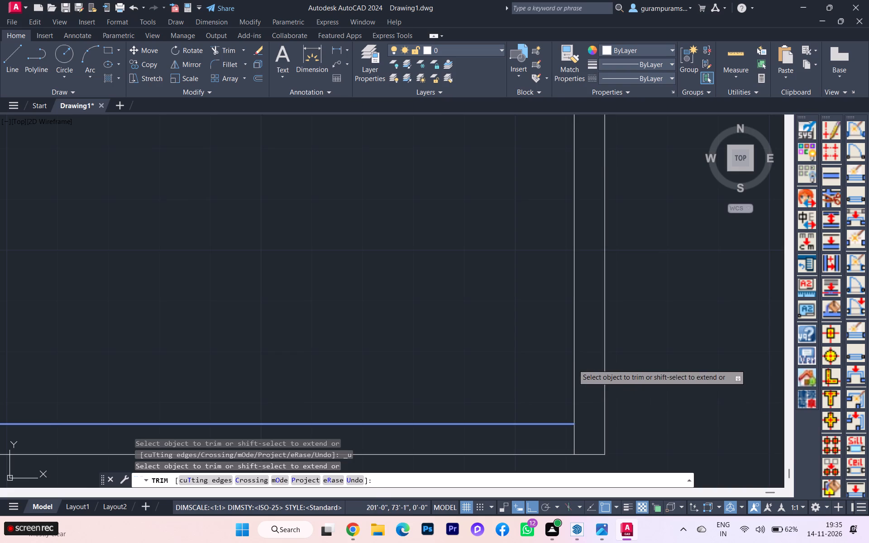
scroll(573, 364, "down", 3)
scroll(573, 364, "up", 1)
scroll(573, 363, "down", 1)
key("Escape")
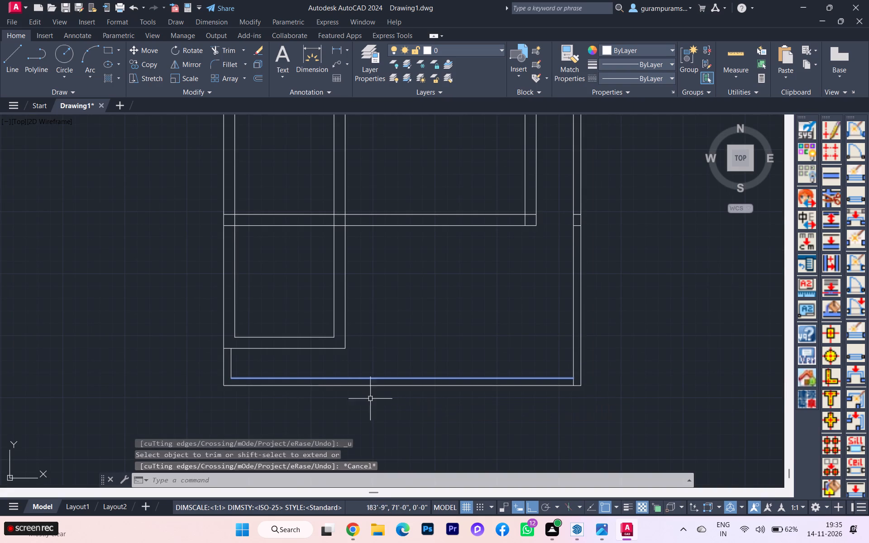
Draw a line from the inner southwest wall corner straight down to the outer line of the south wall.
scroll(279, 398, "up", 1)
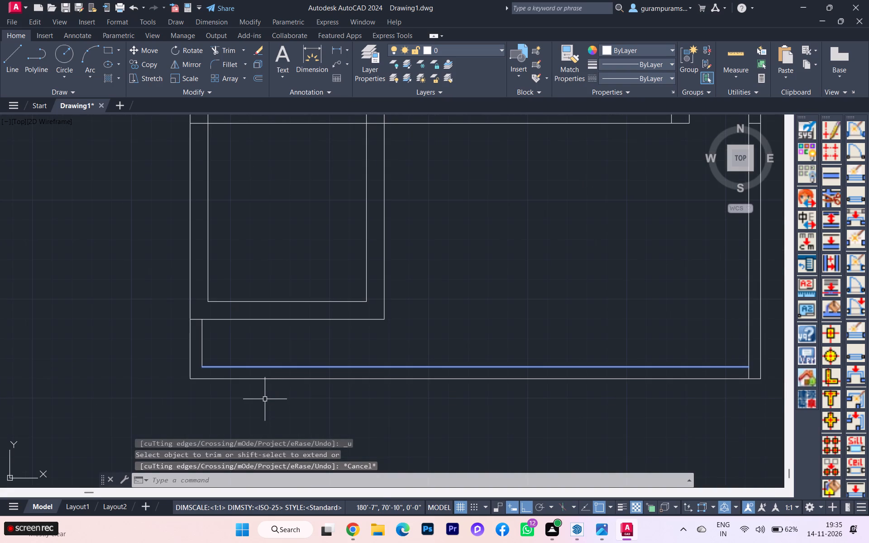
key("l")
key("Return")
scroll(214, 375, "up", 2)
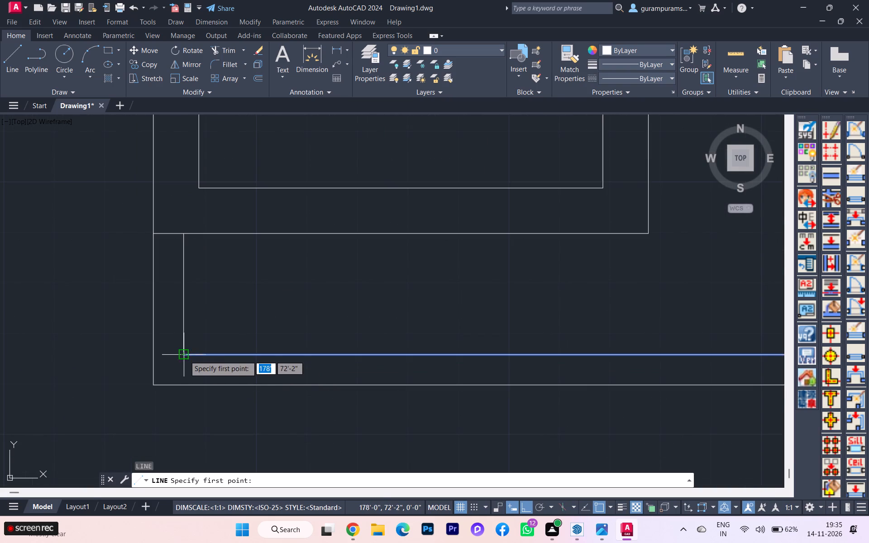
left_click(185, 356)
left_click(189, 390)
key("Escape")
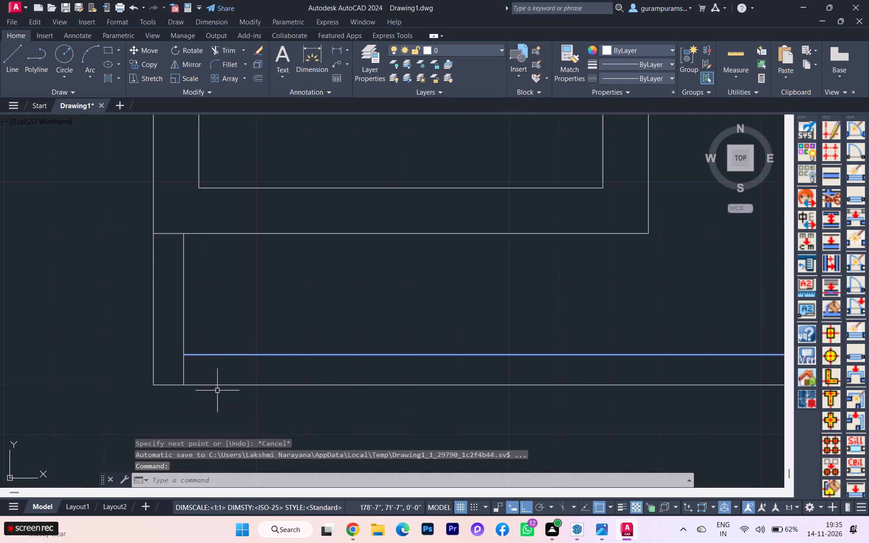
scroll(229, 391, "down", 1)
left_click(291, 397)
left_click(281, 368)
key("Escape")
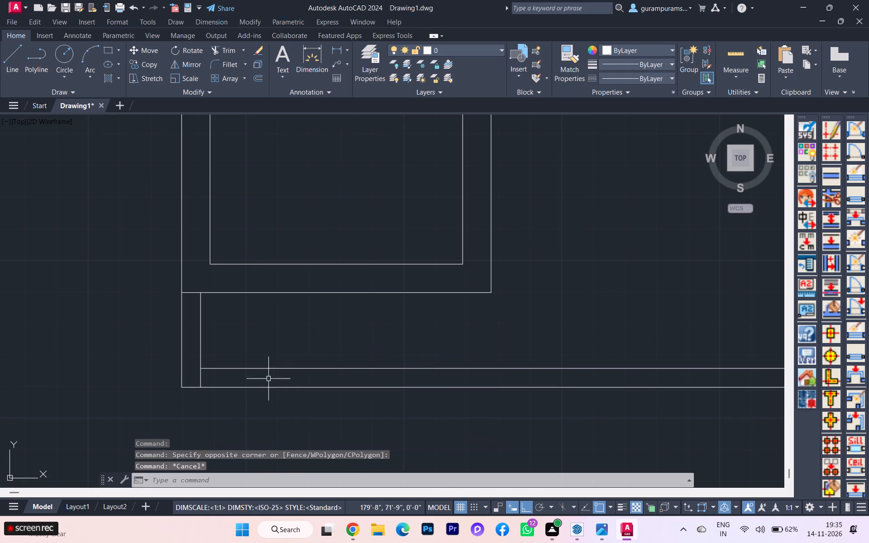
Trim the middle horizontal wall between the inner and outer east walls, including its short stubs inside the outer wall.
scroll(255, 393, "down", 3)
scroll(304, 400, "up", 1)
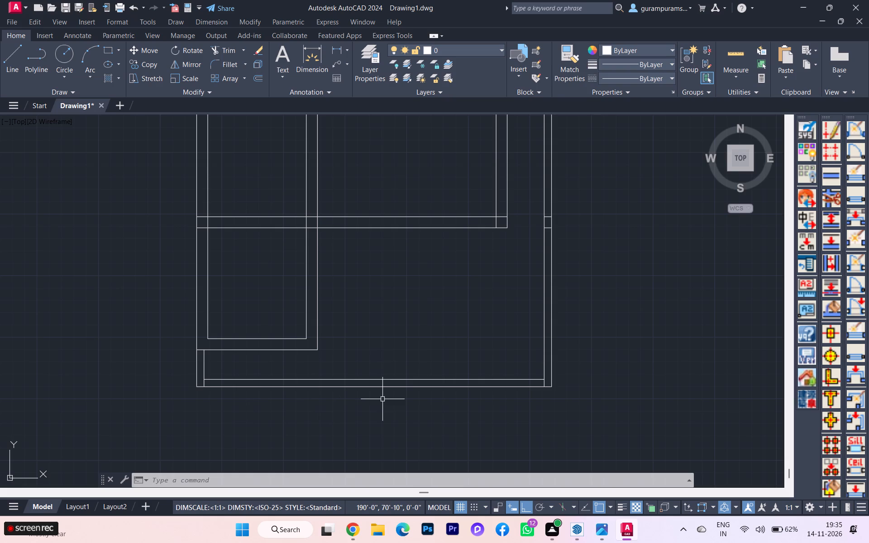
scroll(429, 325, "down", 1)
scroll(442, 253, "up", 1)
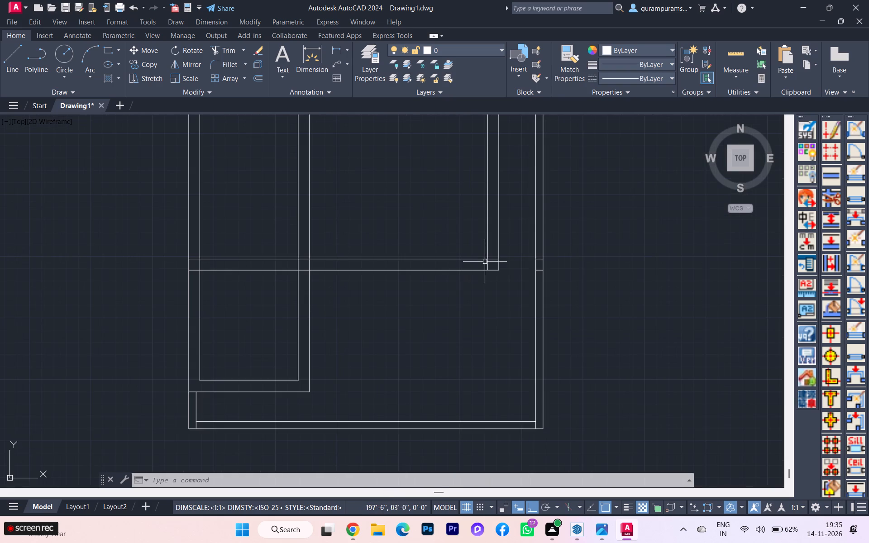
scroll(449, 322, "down", 1)
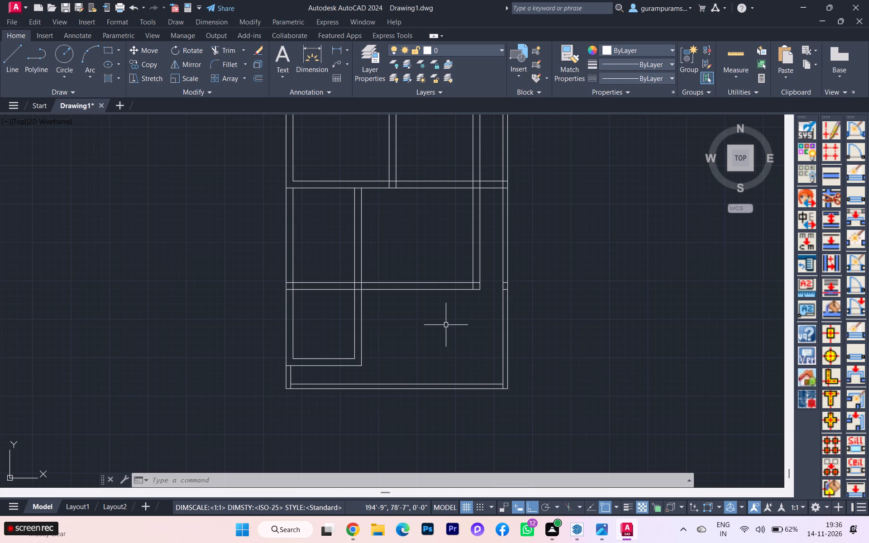
scroll(446, 325, "down", 1)
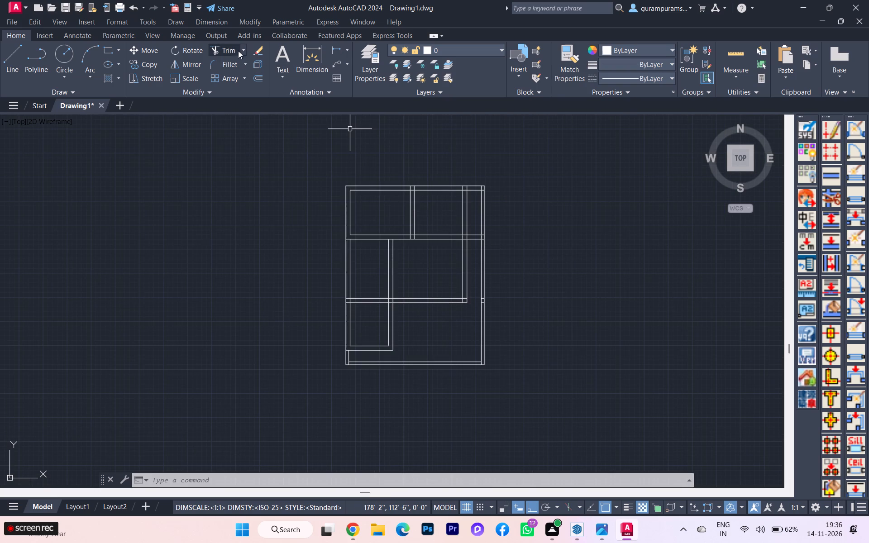
left_click(227, 45)
scroll(439, 210, "up", 3)
scroll(533, 272, "up", 1)
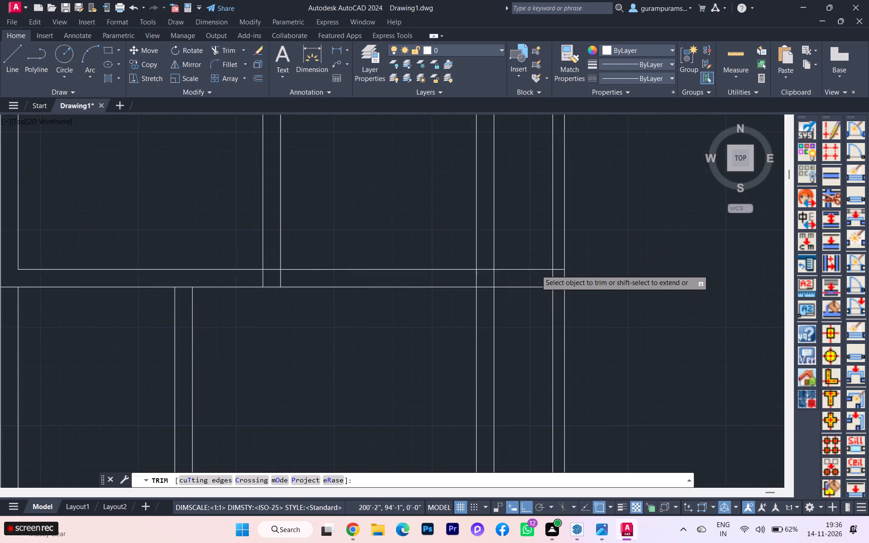
left_click_drag(534, 242, 544, 334)
scroll(559, 277, "up", 1)
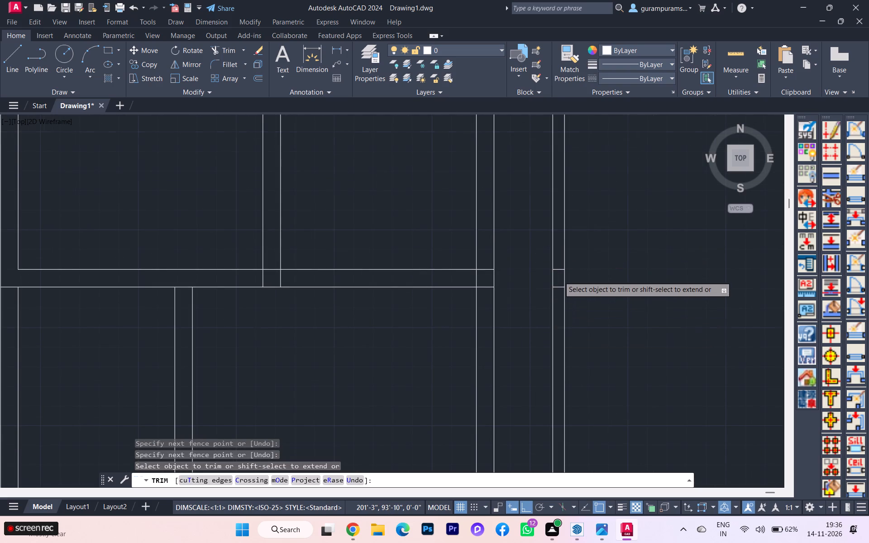
scroll(559, 276, "up", 1)
left_click(557, 257)
left_click(556, 305)
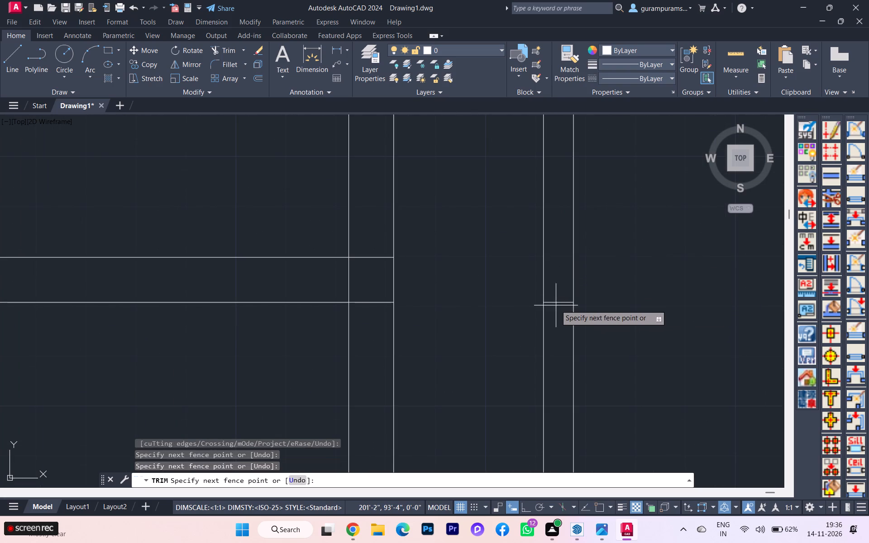
left_click(552, 282)
scroll(479, 231, "down", 3)
scroll(478, 236, "up", 1)
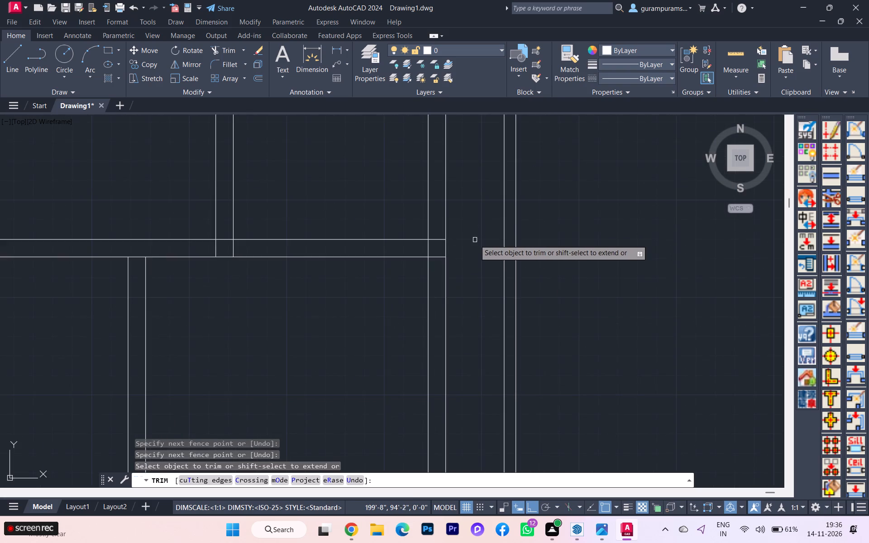
Trim the upper line of the middle horizontal wall where the partition between the two north rooms meets it.
scroll(473, 245, "down", 2)
scroll(362, 246, "up", 3)
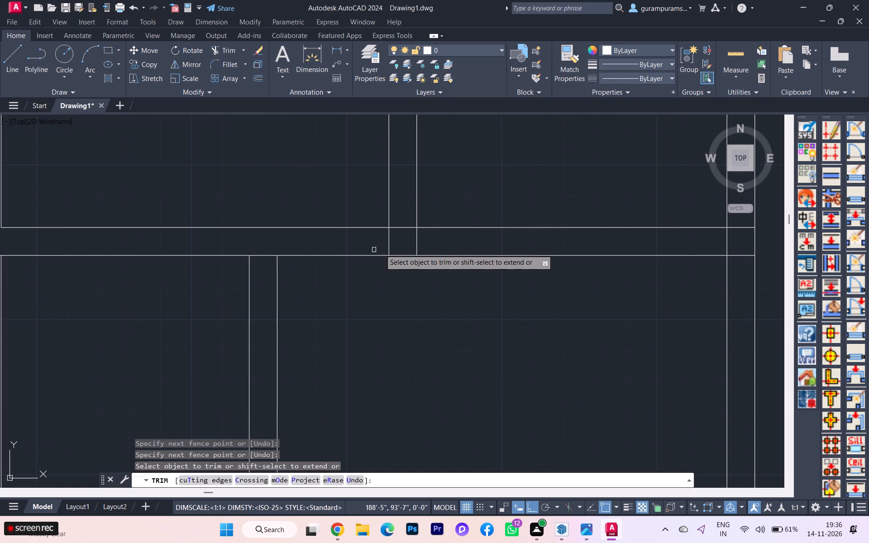
left_click(399, 228)
scroll(400, 258, "down", 2)
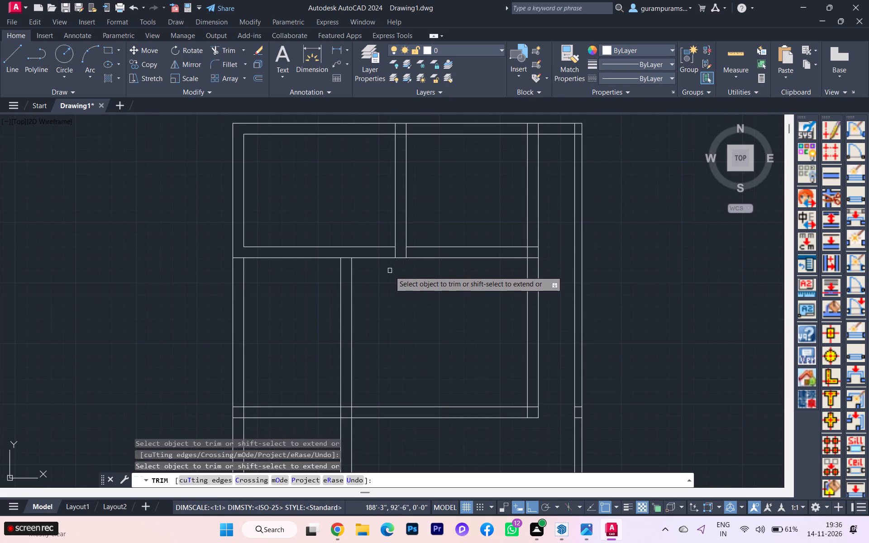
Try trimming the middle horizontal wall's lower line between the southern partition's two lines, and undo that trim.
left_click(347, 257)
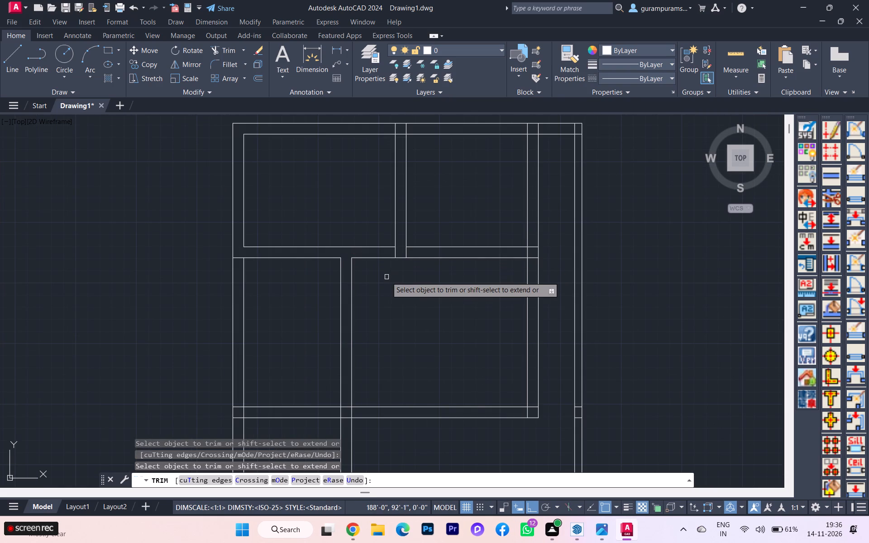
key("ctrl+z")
Trim the lower horizontal wall's junction with the west outer wall, removing both horizontal ends and the inner vertical segment between them.
scroll(384, 285, "down", 1)
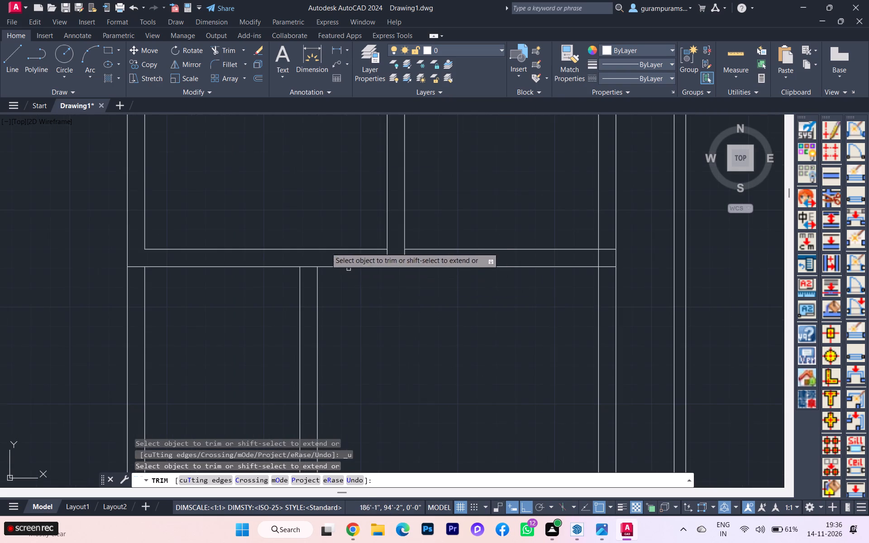
scroll(297, 216, "down", 3)
scroll(322, 259, "up", 2)
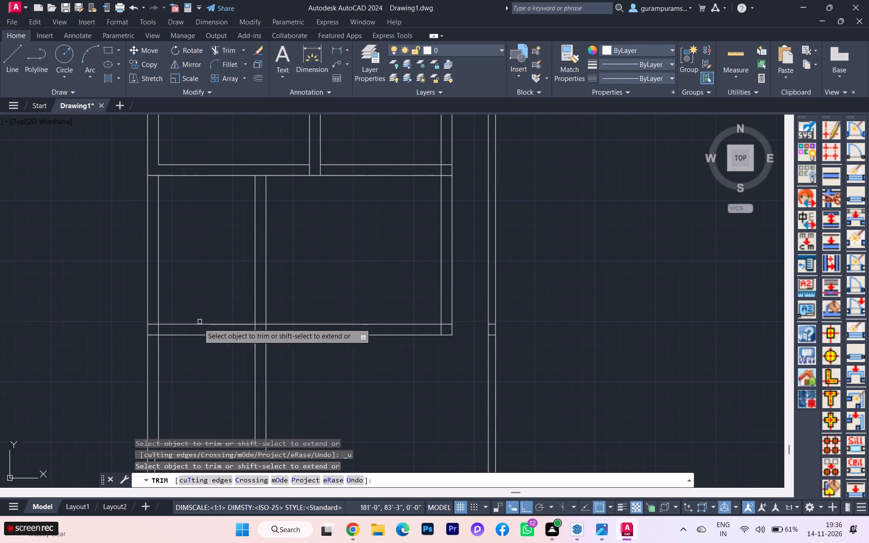
scroll(147, 329, "up", 1)
left_click(154, 320)
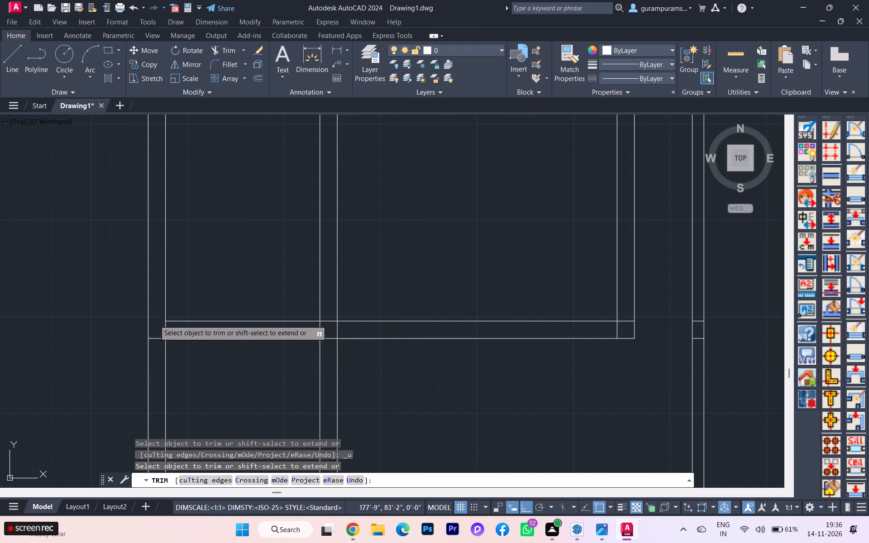
left_click(158, 338)
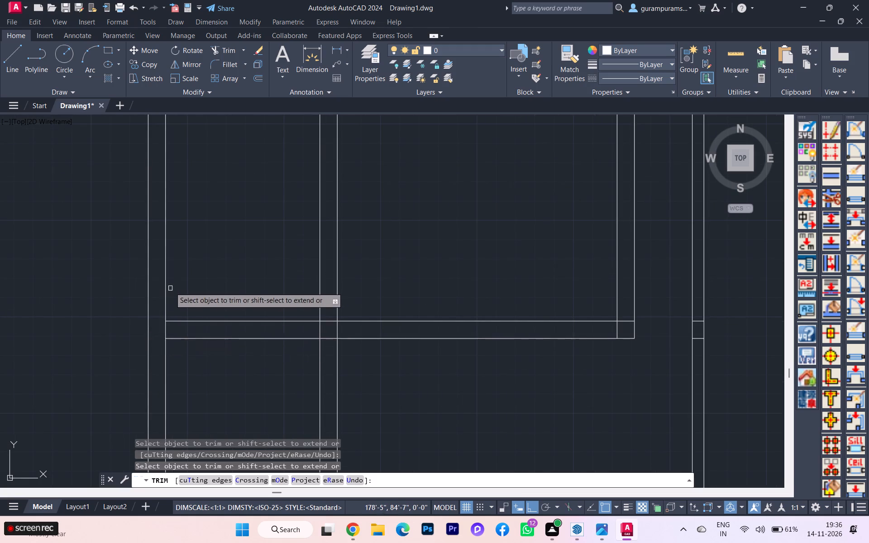
scroll(172, 286, "down", 1)
scroll(176, 324, "up", 2)
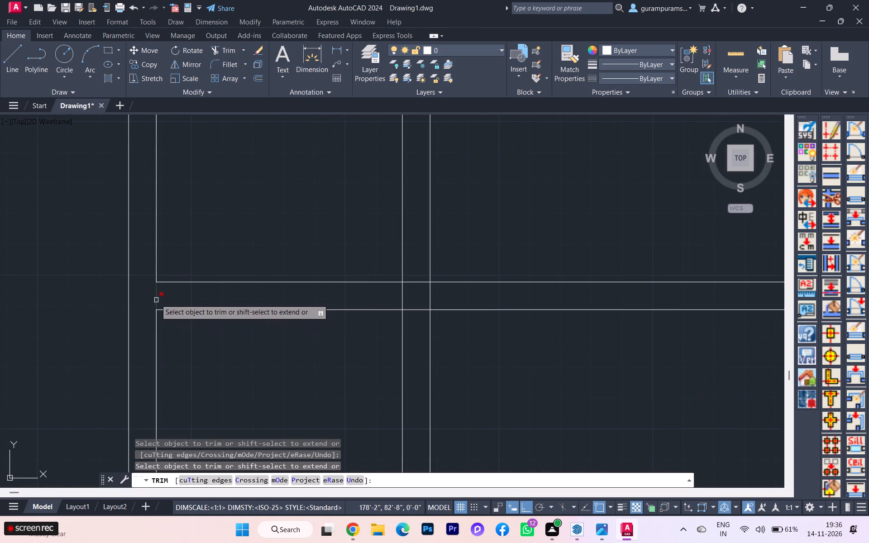
left_click(155, 299)
scroll(219, 315, "down", 3)
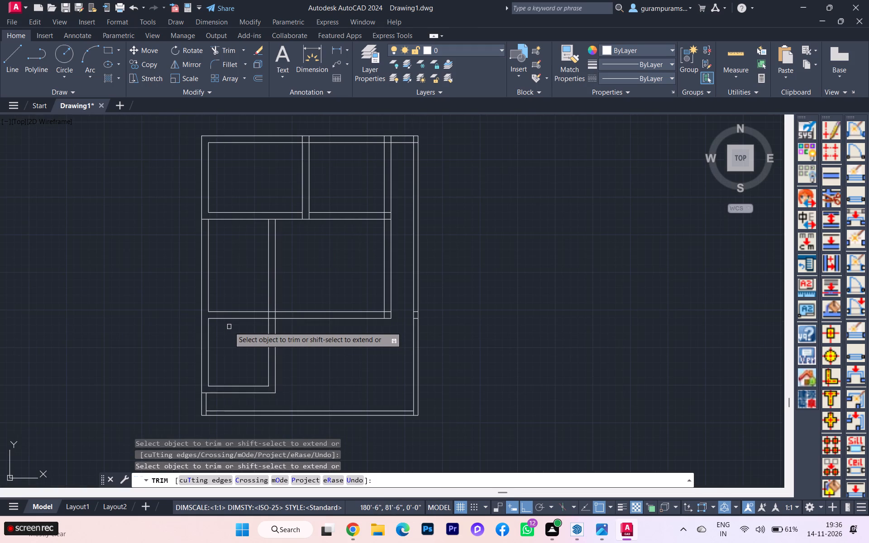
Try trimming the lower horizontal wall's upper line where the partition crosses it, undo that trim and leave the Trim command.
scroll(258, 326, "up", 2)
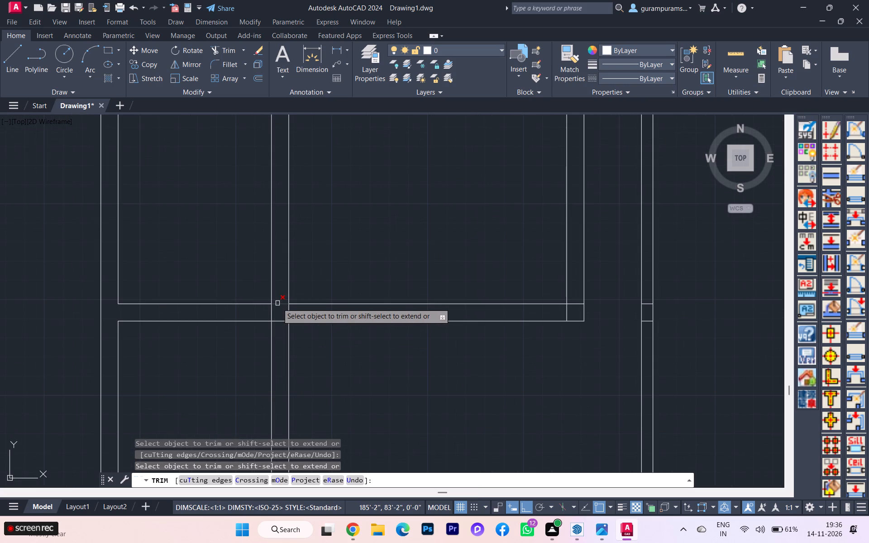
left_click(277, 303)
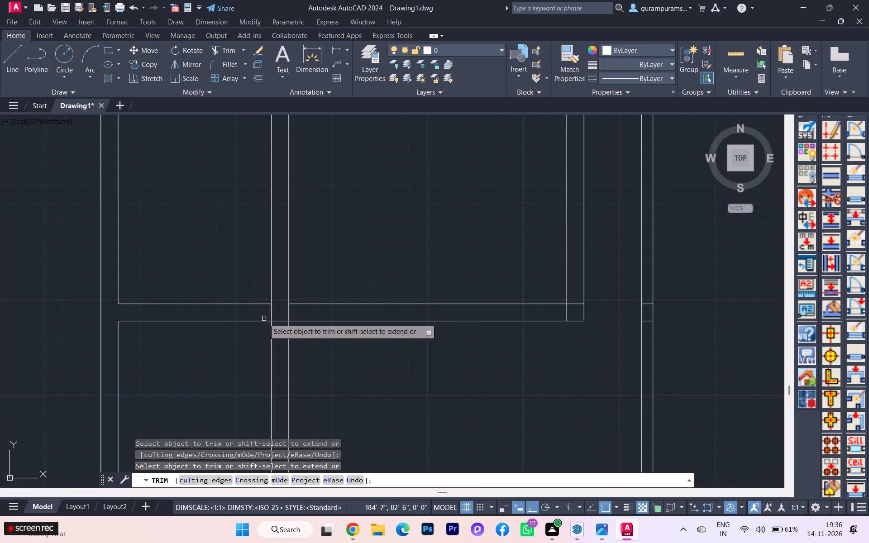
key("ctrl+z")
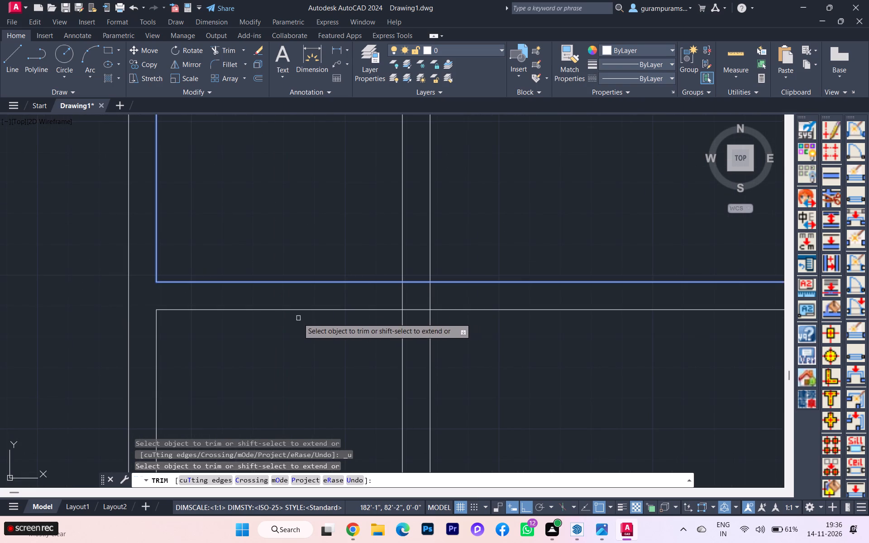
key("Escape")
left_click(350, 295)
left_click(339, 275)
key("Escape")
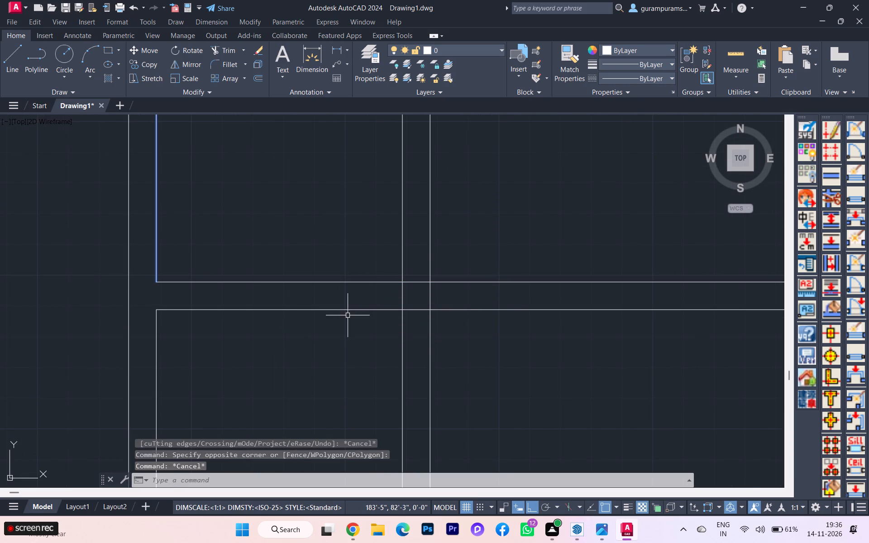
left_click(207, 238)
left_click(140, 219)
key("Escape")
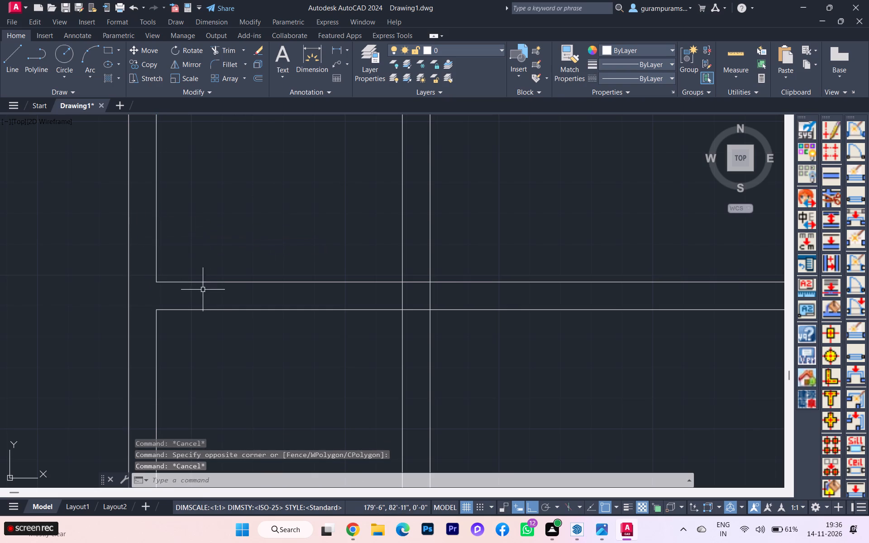
Trim the lower horizontal wall's lower line between the two lines of the crossing partition.
scroll(245, 311, "down", 3)
scroll(282, 314, "up", 2)
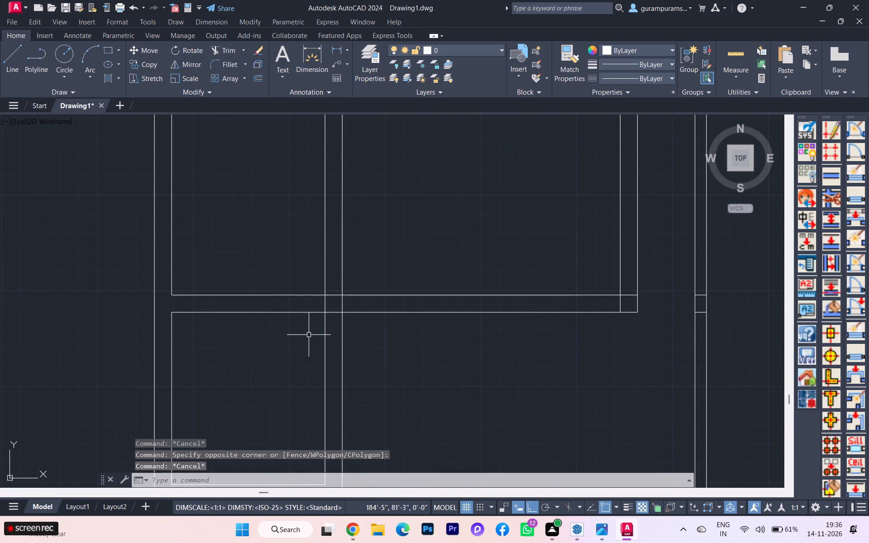
key("t")
key("r")
key("Return")
scroll(337, 312, "up", 1)
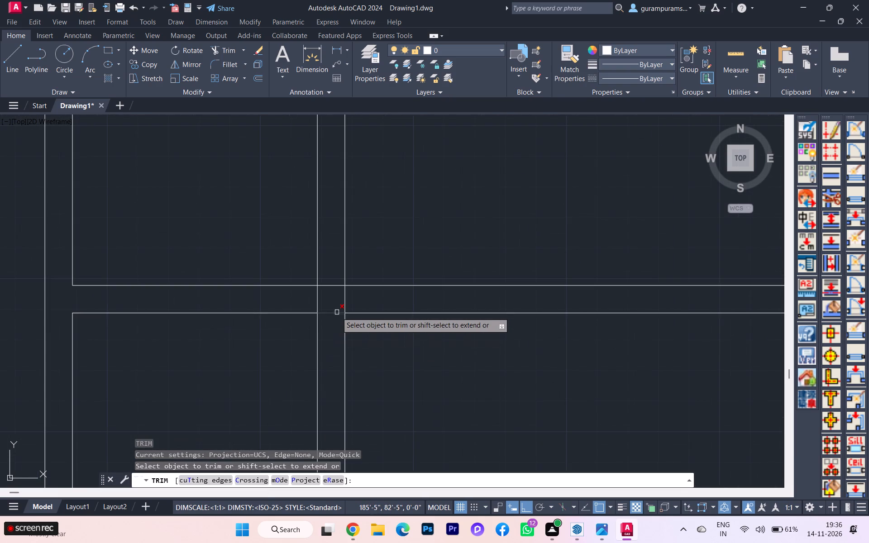
left_click(325, 312)
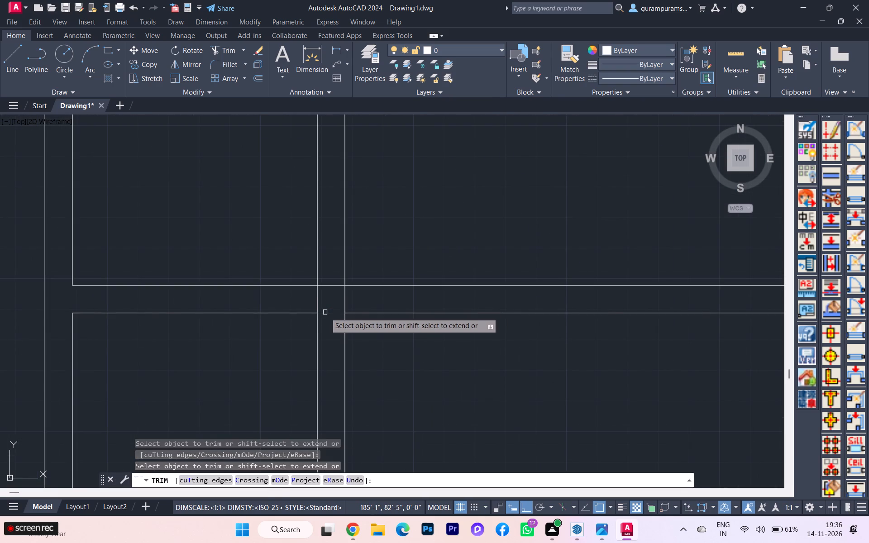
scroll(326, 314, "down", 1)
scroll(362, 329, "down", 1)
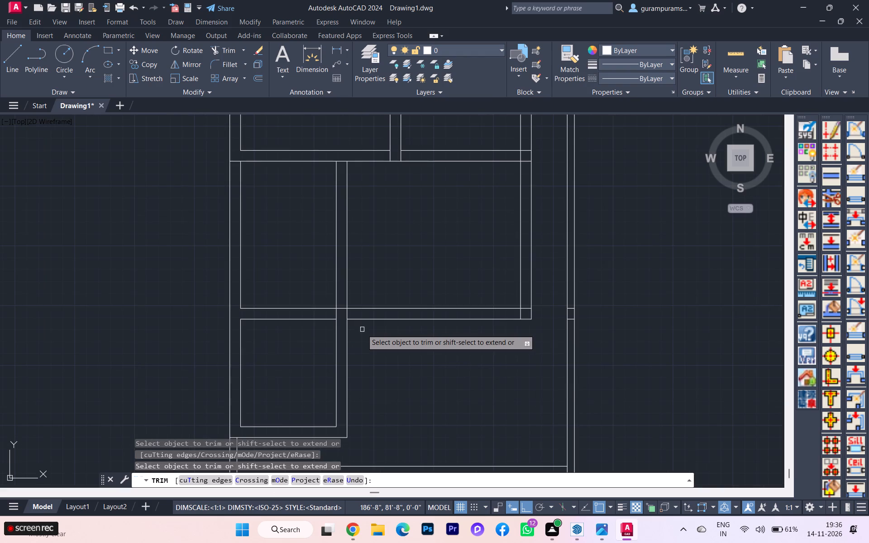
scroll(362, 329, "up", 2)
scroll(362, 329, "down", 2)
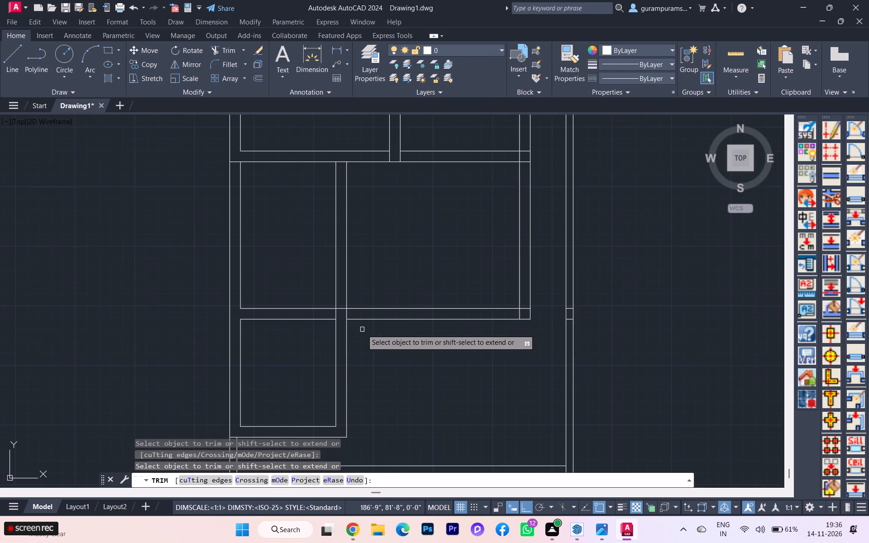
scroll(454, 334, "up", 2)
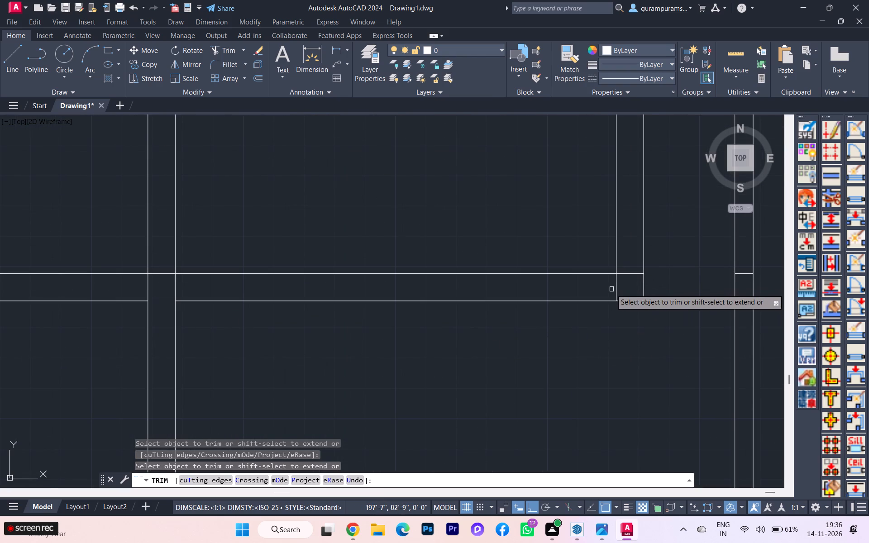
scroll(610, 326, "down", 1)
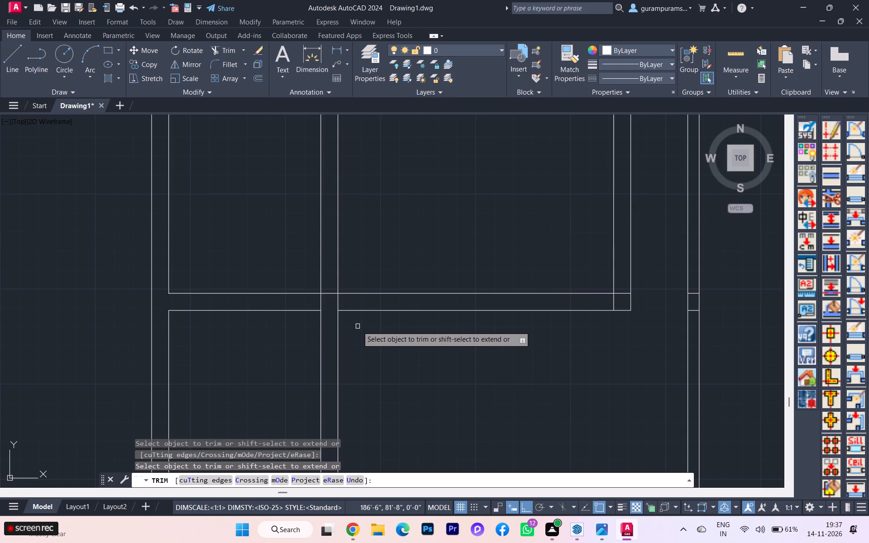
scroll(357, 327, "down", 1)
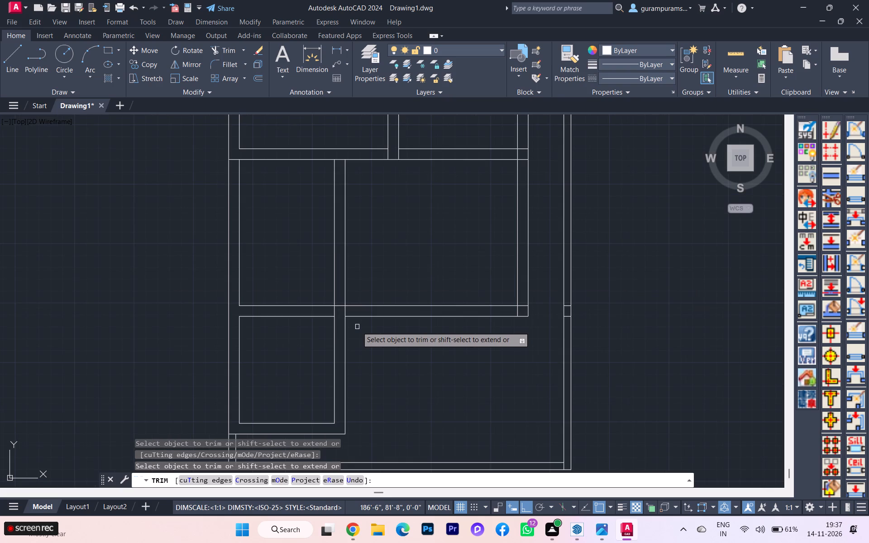
Draw a door jamb line up to the lower horizontal wall's upper line, tracked 2'6" west from the partition's west face.
scroll(357, 327, "up", 1)
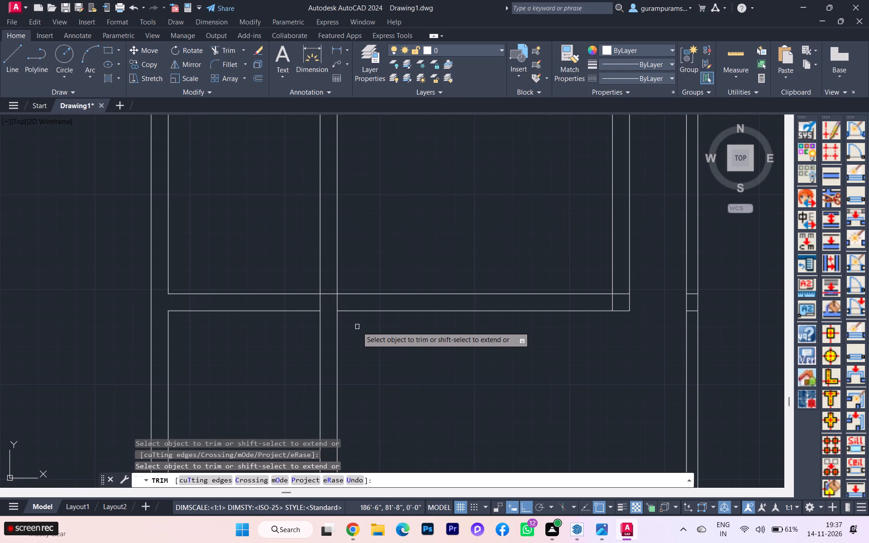
left_click(14, 63)
type("tk")
key("Return")
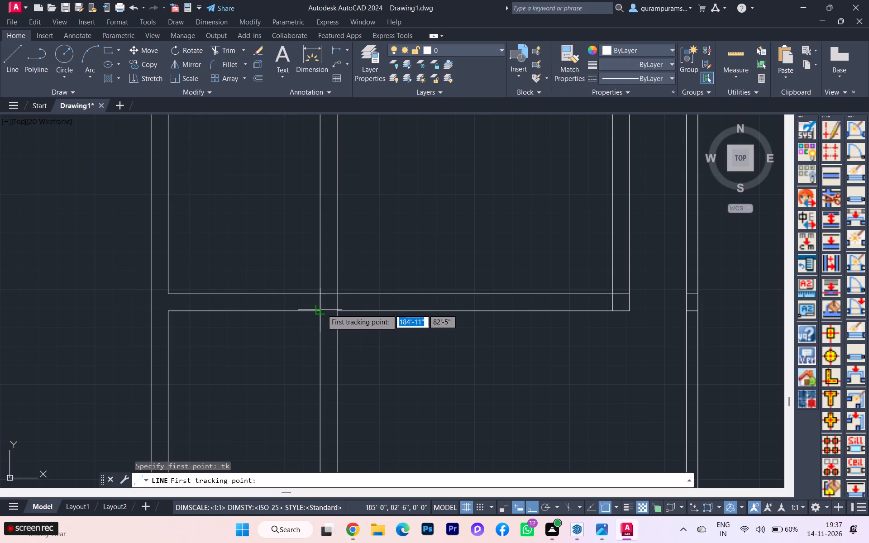
left_click(322, 309)
type("2;")
key("BackSpace")
type("'6")
key("Return")
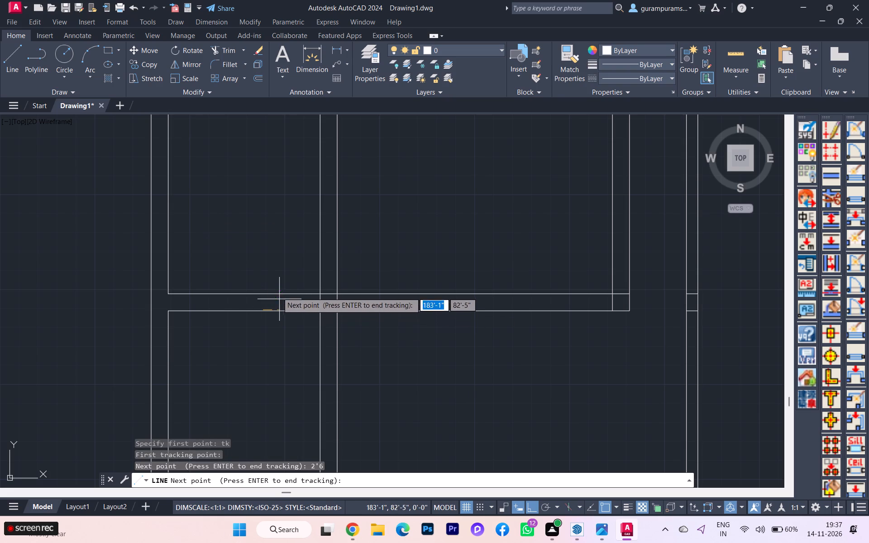
key("Return")
scroll(277, 290, "up", 3)
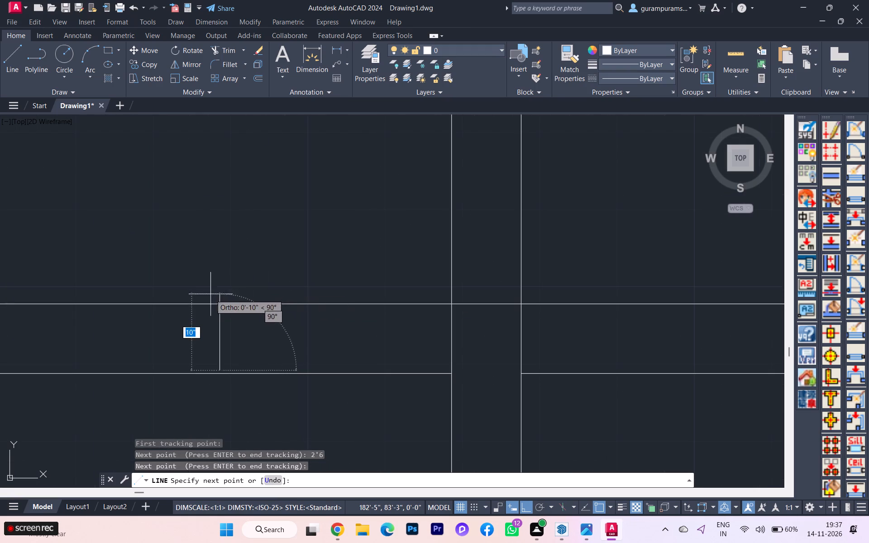
left_click(219, 307)
key("Escape")
Stretch the new jamb line's lower end down to the horizontal wall's lower line.
scroll(221, 337, "up", 1)
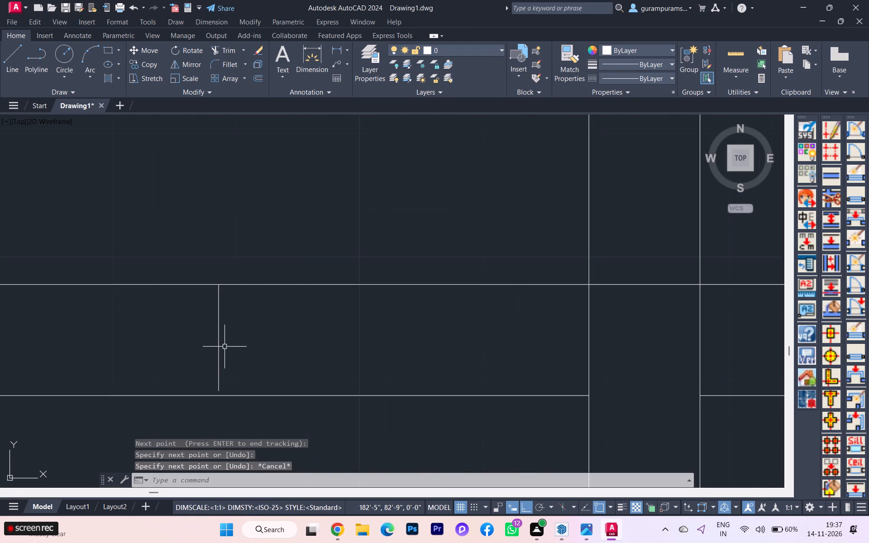
left_click(220, 349)
scroll(224, 395, "up", 4)
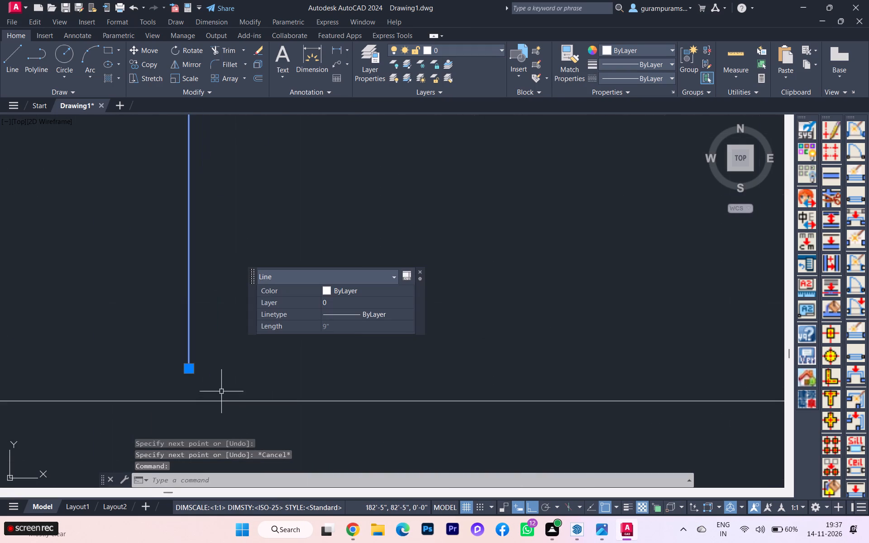
left_click(186, 373)
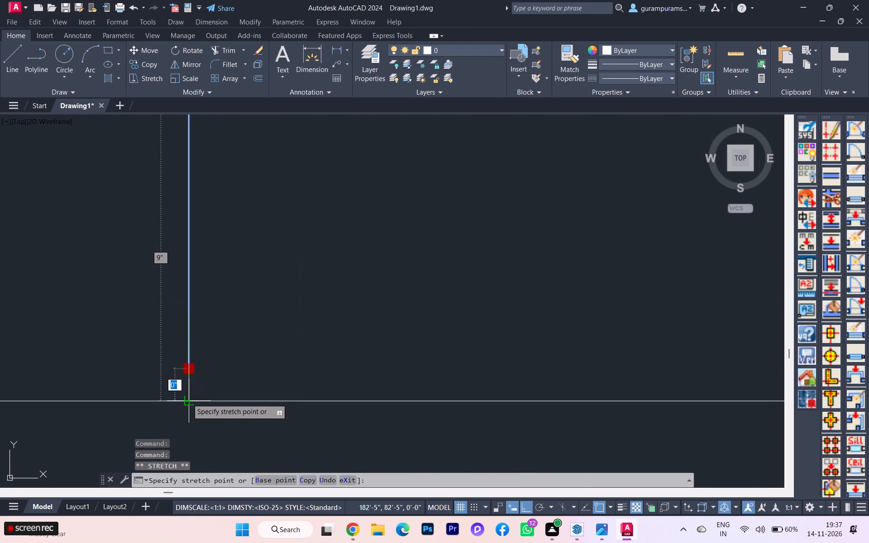
left_click(187, 399)
key("Escape")
scroll(224, 363, "down", 4)
scroll(228, 364, "up", 5)
scroll(228, 364, "down", 6)
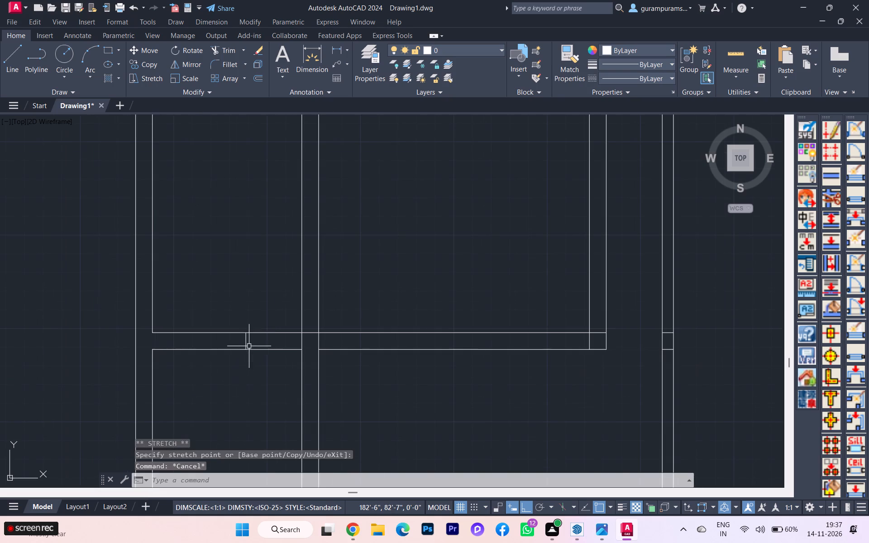
Trim both lines of the lower horizontal wall between the jamb line and the partition to open the doorway.
left_click(216, 51)
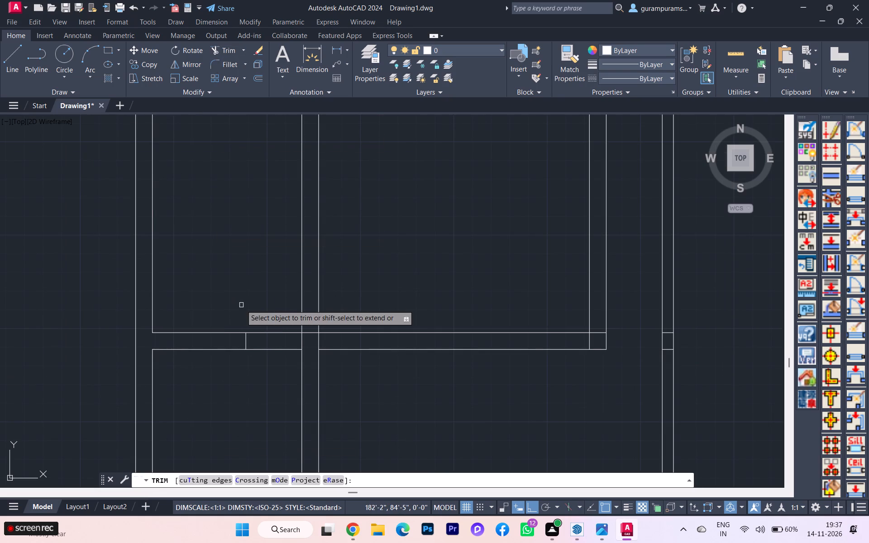
left_click_drag(268, 319, 270, 367)
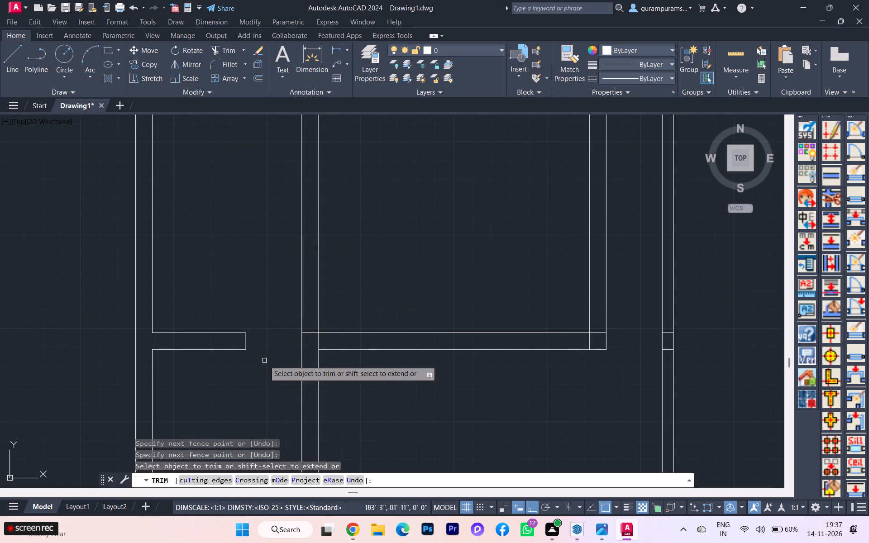
scroll(269, 338, "up", 1)
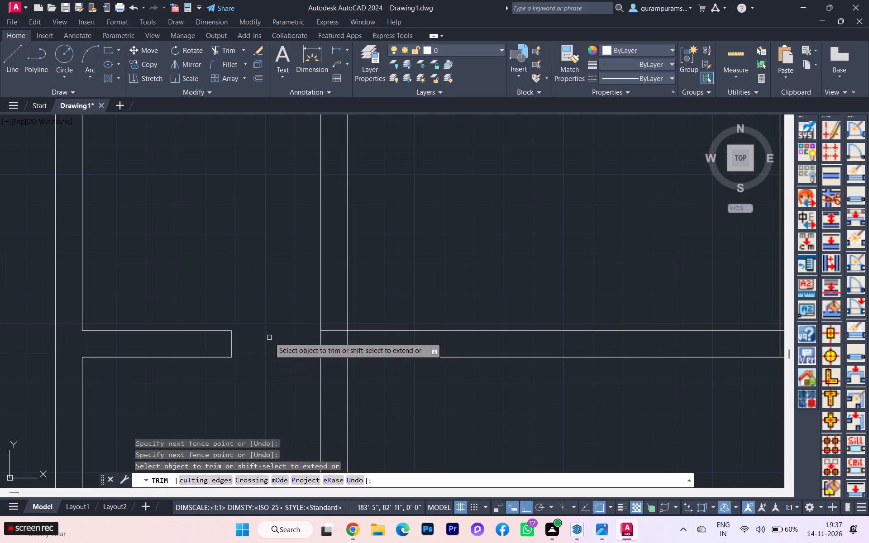
scroll(269, 338, "down", 1)
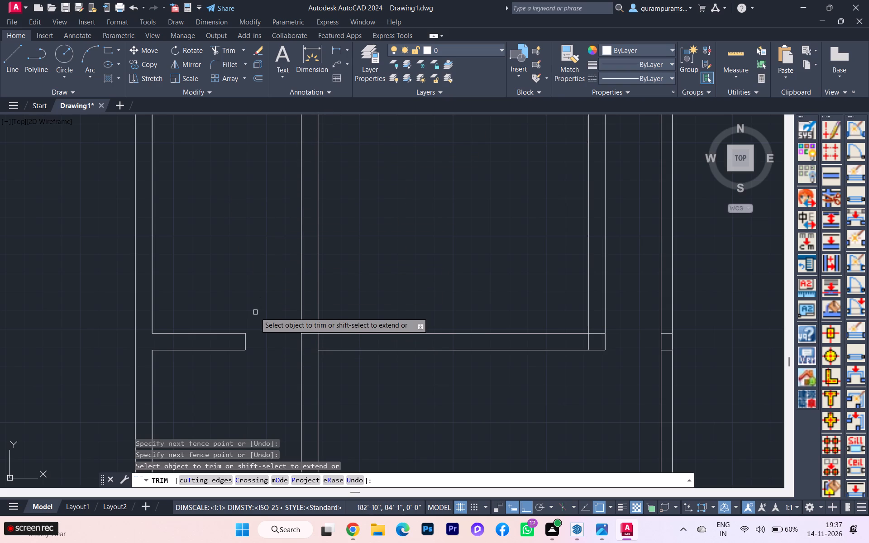
scroll(258, 341, "up", 1)
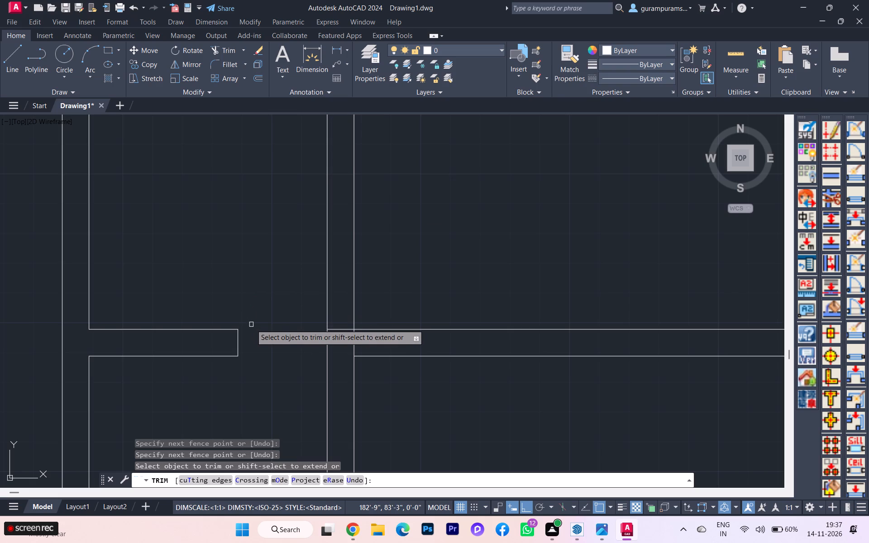
scroll(280, 270, "down", 2)
scroll(281, 273, "up", 3)
scroll(281, 275, "down", 2)
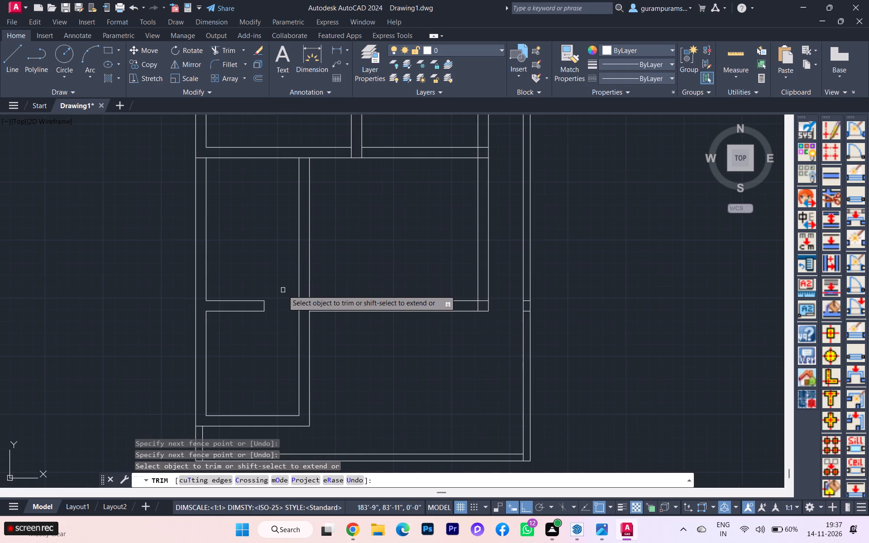
key("Escape")
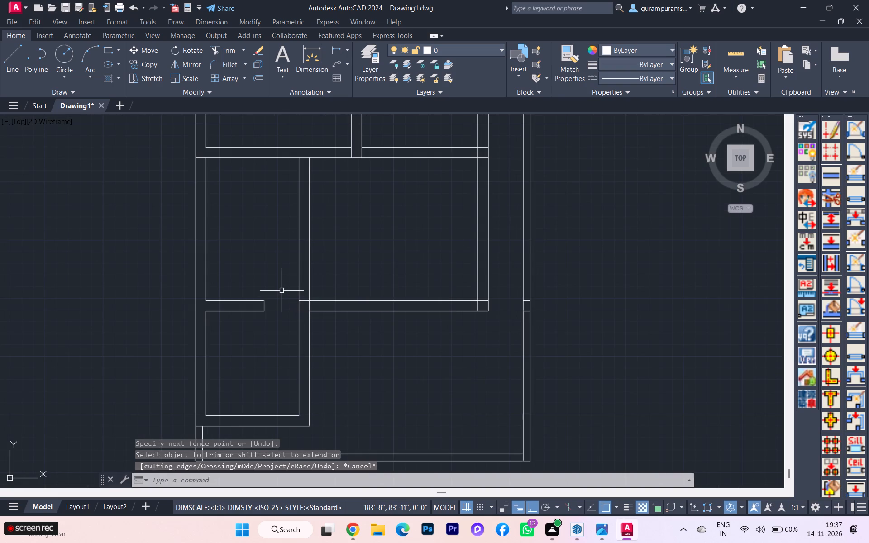
Draw a jamb line across the partition, tracked 2'6" north from its west junction with the horizontal wall's upper line.
key("l")
key("Return")
scroll(286, 290, "up", 2)
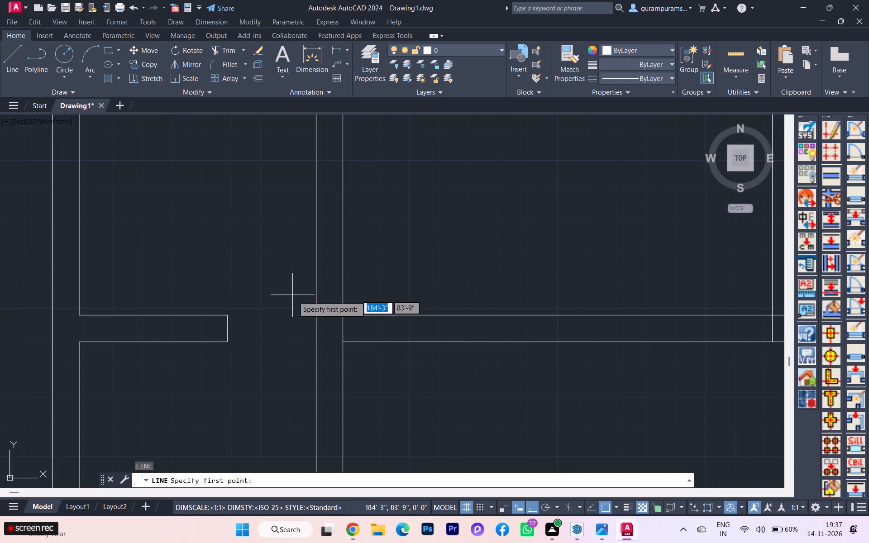
key("t")
key("k")
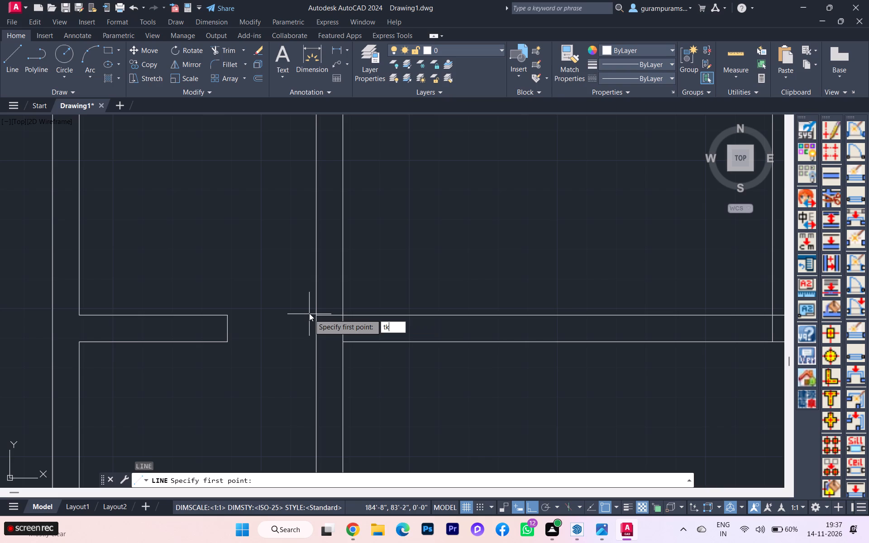
key("Return")
left_click(314, 315)
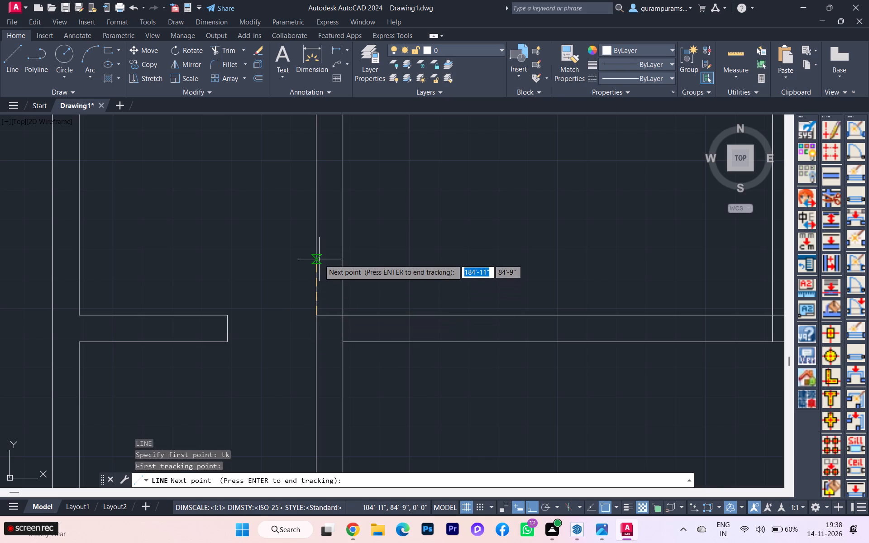
type("2'6")
key("Return")
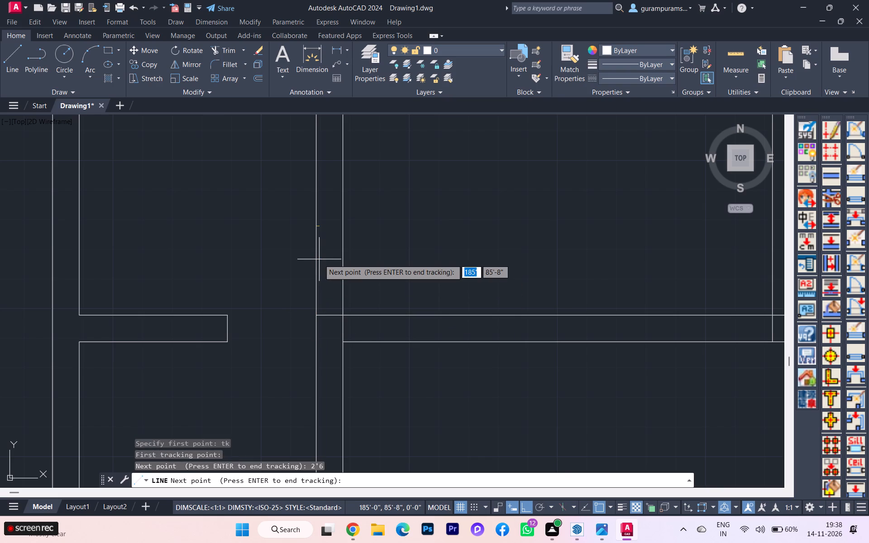
key("Return")
scroll(326, 245, "up", 2)
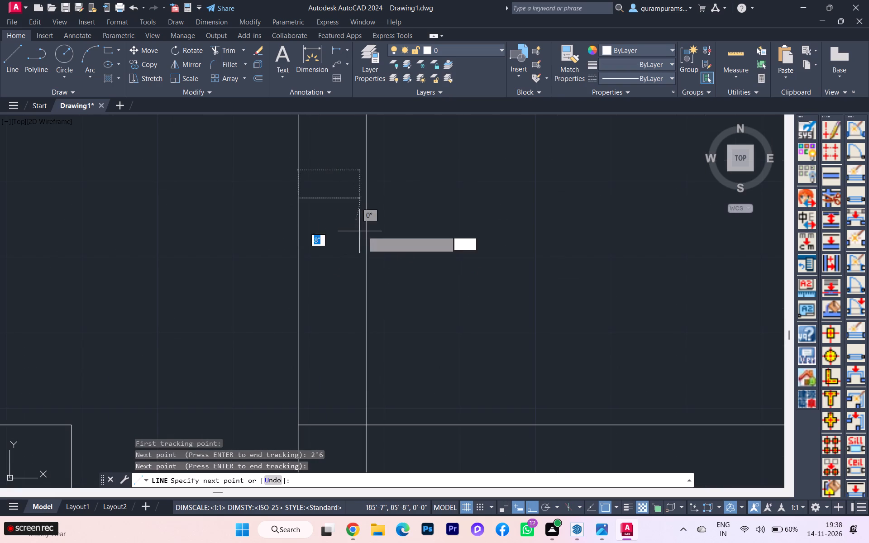
left_click(368, 198)
key("Return")
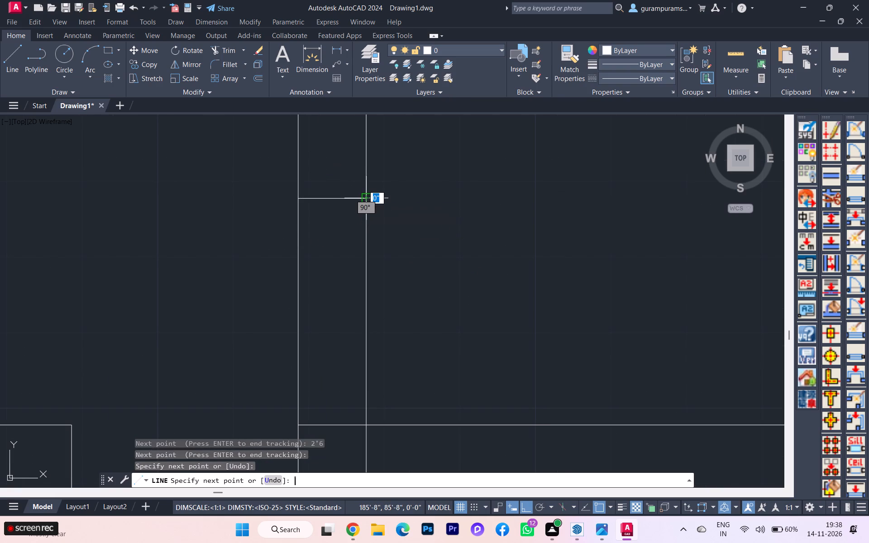
Trim both partition lines between the new jamb line and the horizontal wall to open the doorway.
scroll(375, 216, "down", 2)
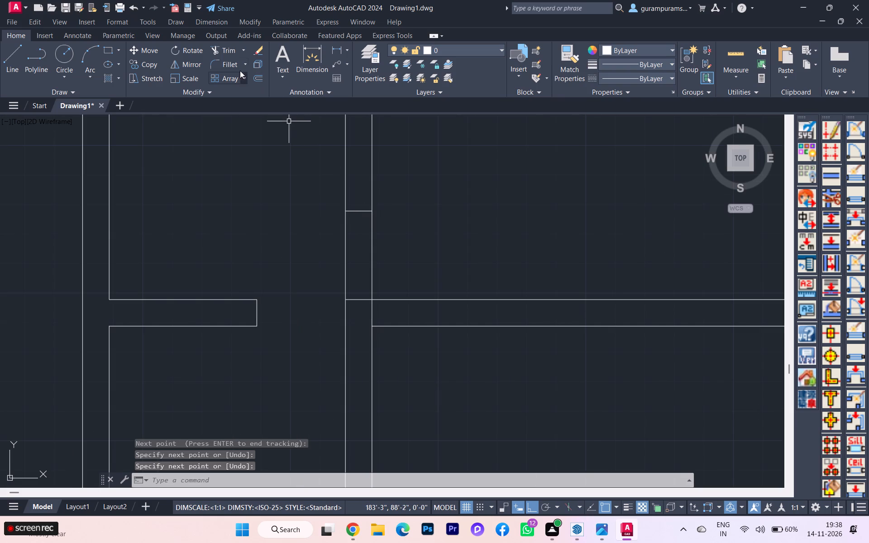
left_click(231, 51)
left_click_drag(310, 245, 330, 248)
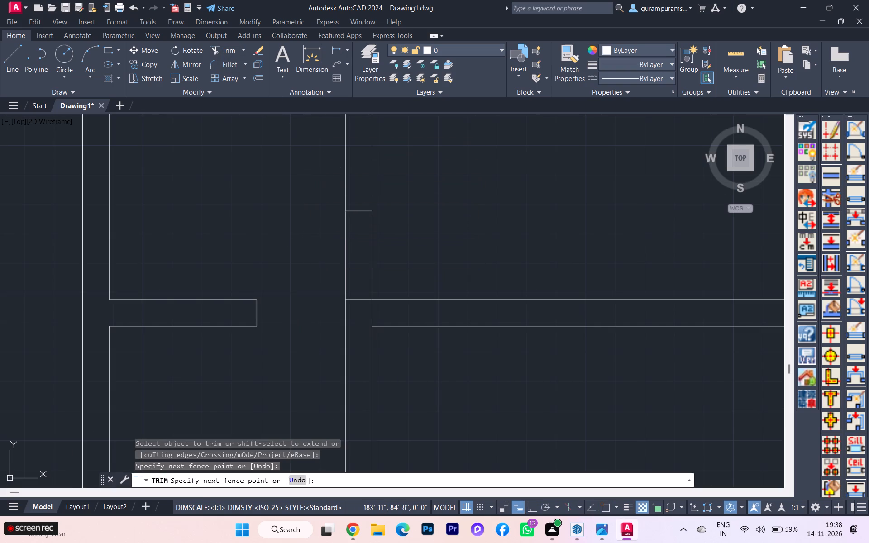
left_click_drag(330, 248, 406, 251)
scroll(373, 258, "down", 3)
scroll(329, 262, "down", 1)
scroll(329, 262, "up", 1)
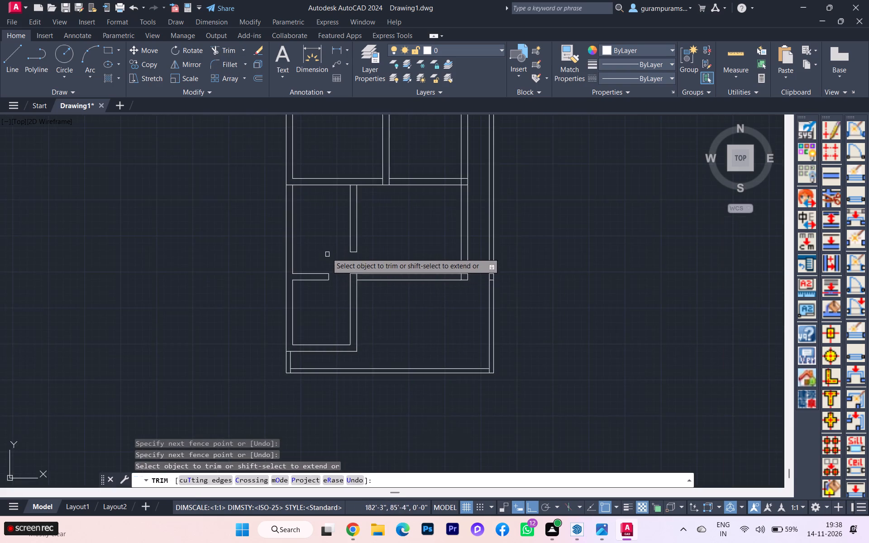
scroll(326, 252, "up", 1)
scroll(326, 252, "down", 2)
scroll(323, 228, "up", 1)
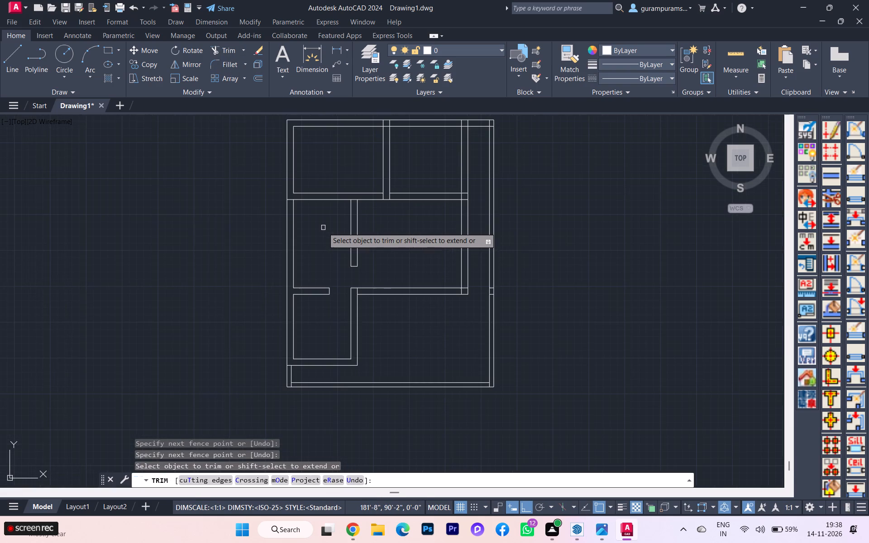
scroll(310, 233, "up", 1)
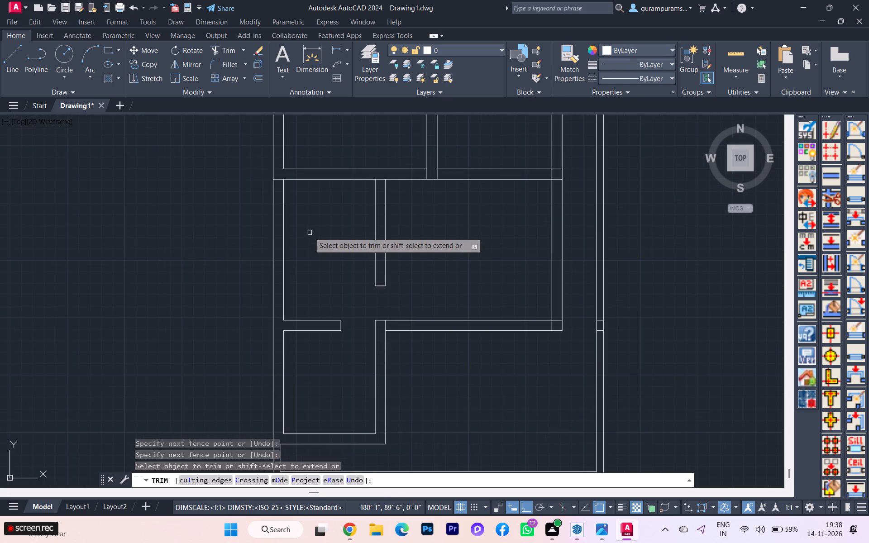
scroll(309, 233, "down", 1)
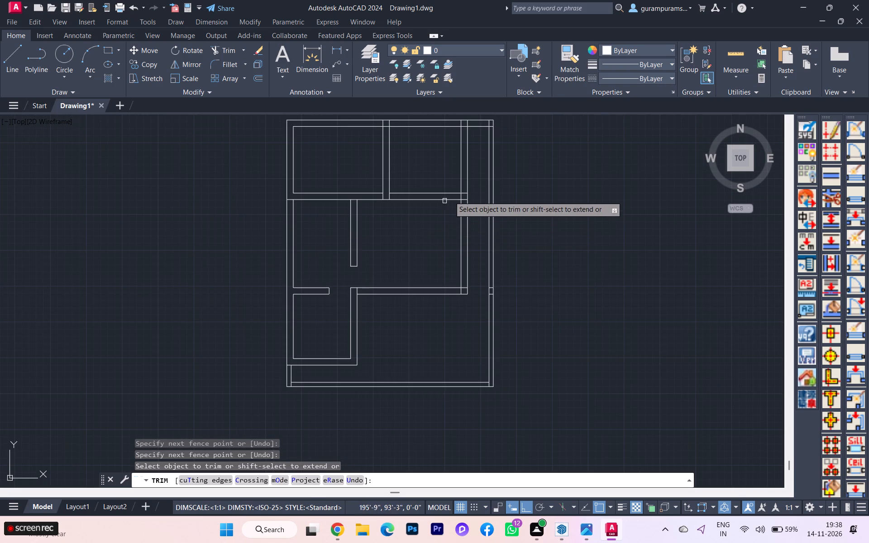
Trim the overlapping lines where the upper horizontal wall meets the interior east wall, leaving clean room corners.
scroll(463, 190, "up", 2)
left_click(463, 196)
left_click(460, 206)
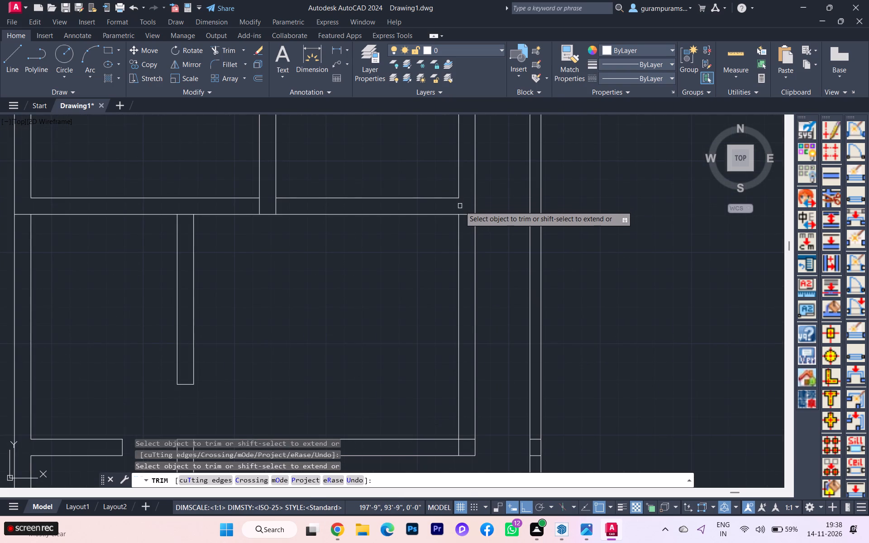
scroll(480, 251, "down", 1)
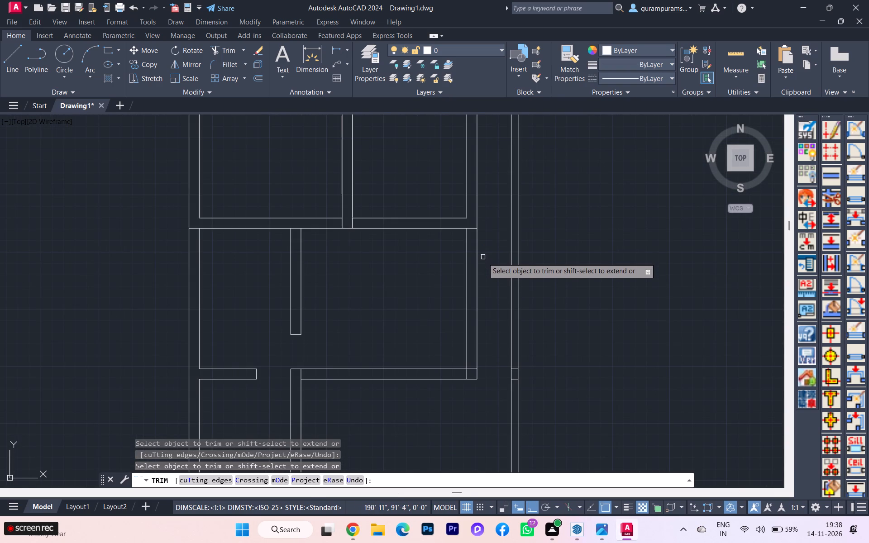
left_click(473, 229)
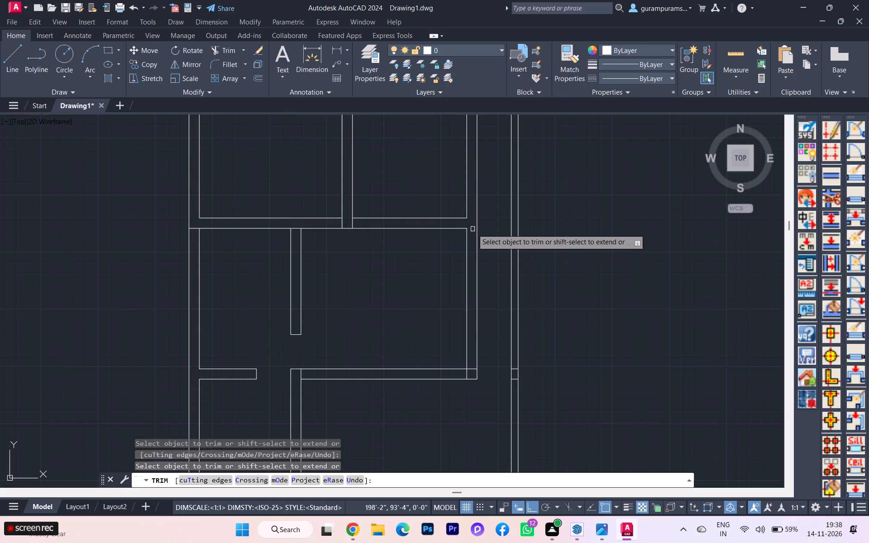
scroll(482, 239, "down", 1)
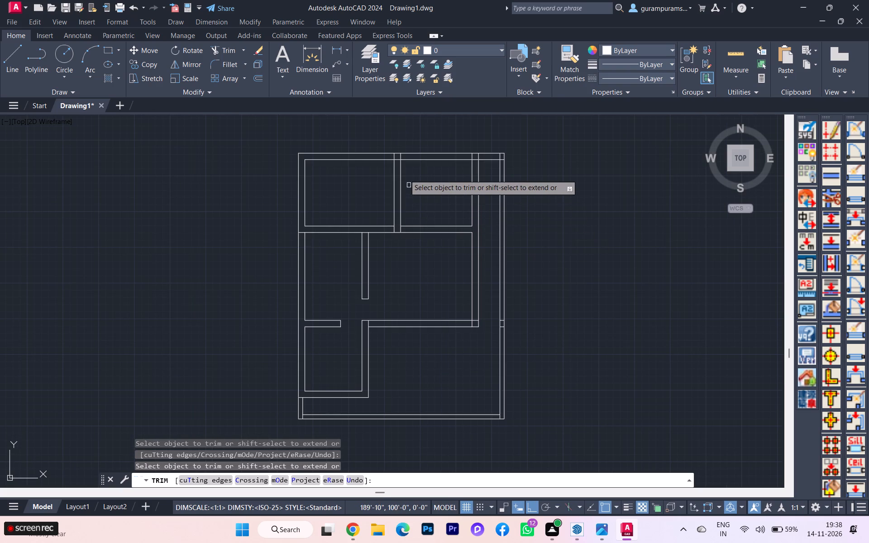
Trim the overlapping lines where the upper partition and the interior east wall meet the top exterior wall.
scroll(396, 154, "up", 2)
left_click(391, 157)
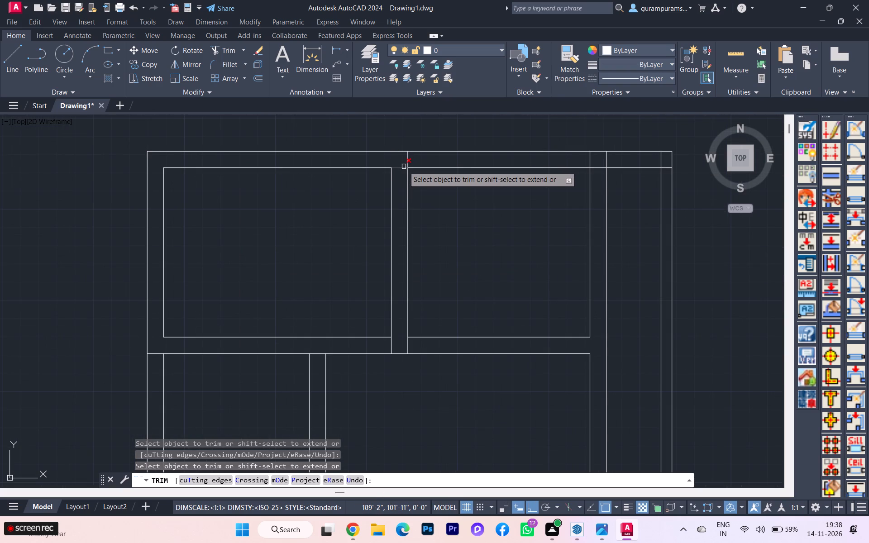
left_click(404, 167)
left_click(407, 158)
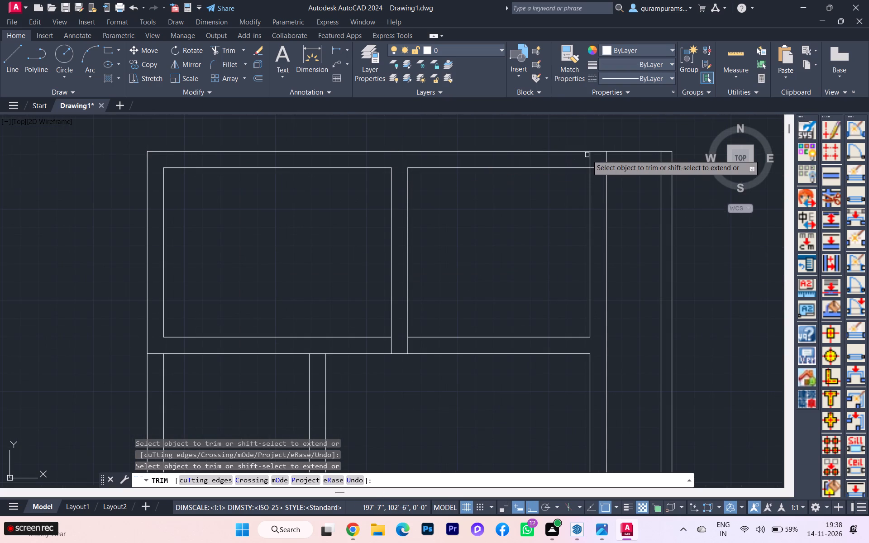
left_click(588, 159)
left_click(592, 167)
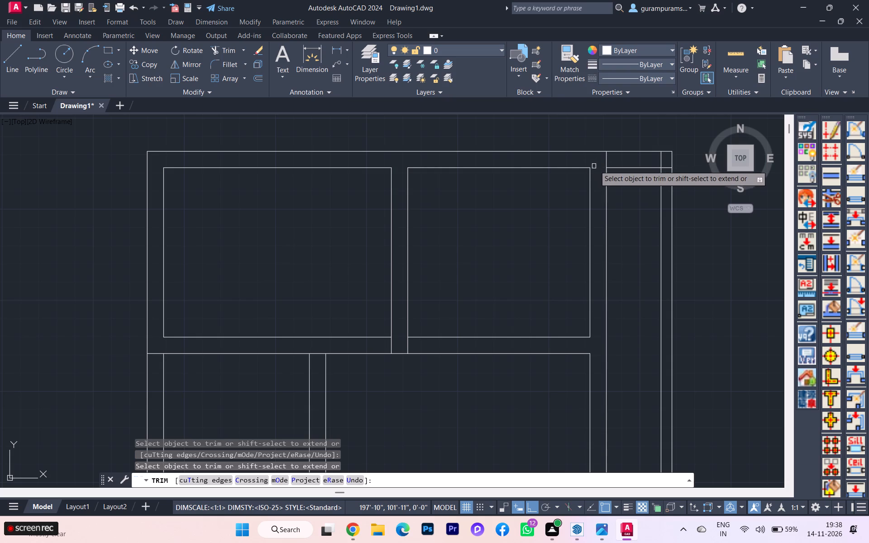
scroll(628, 213, "down", 1)
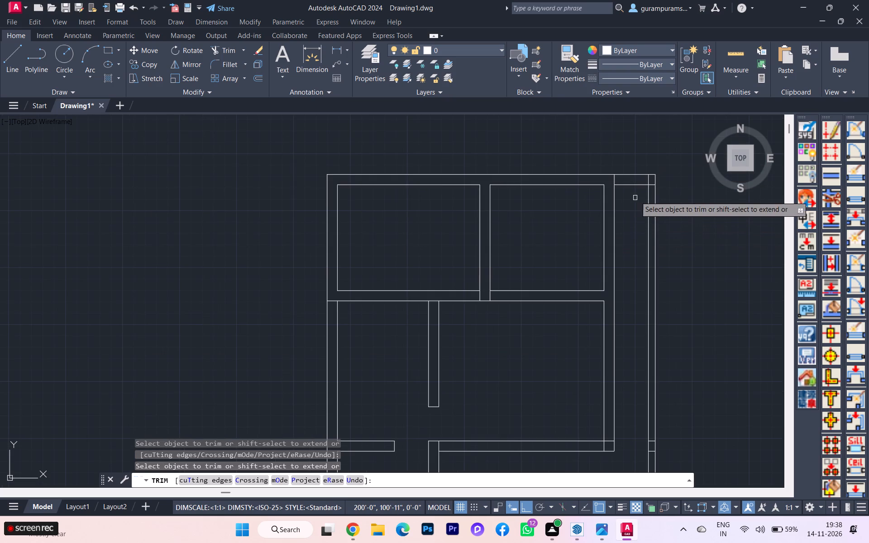
Trim the top wall's inner line across the east passage and its leftover stub between the outer boundary wall lines.
left_click(634, 180)
left_click(627, 193)
scroll(642, 187, "up", 1)
scroll(642, 187, "down", 1)
scroll(642, 187, "up", 2)
scroll(643, 187, "down", 1)
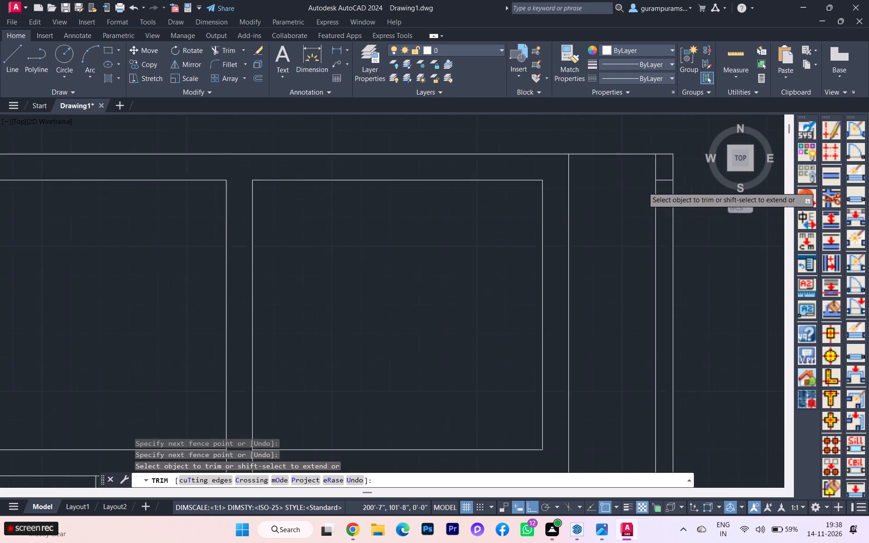
left_click(655, 183)
scroll(596, 157, "down", 2)
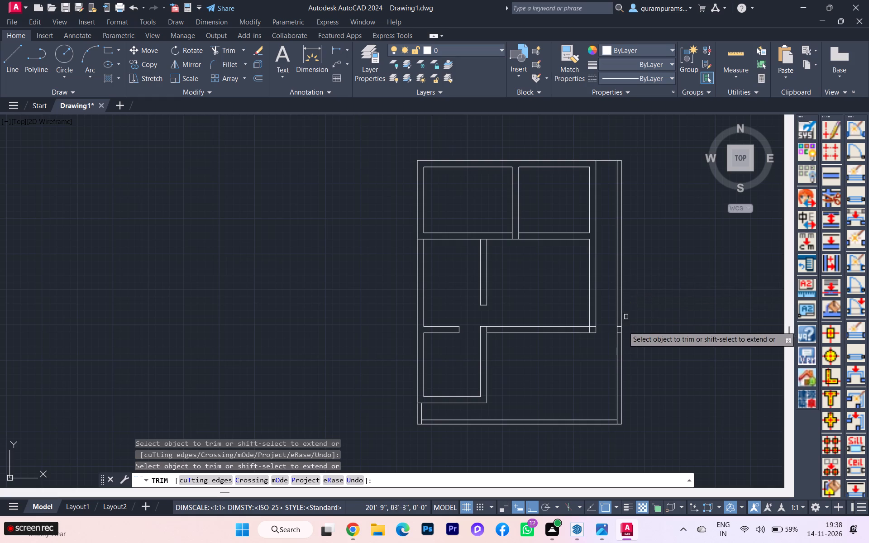
Trim the lower partition's east line where it crosses the lower horizontal wall at the doorway corner.
scroll(522, 346, "up", 1)
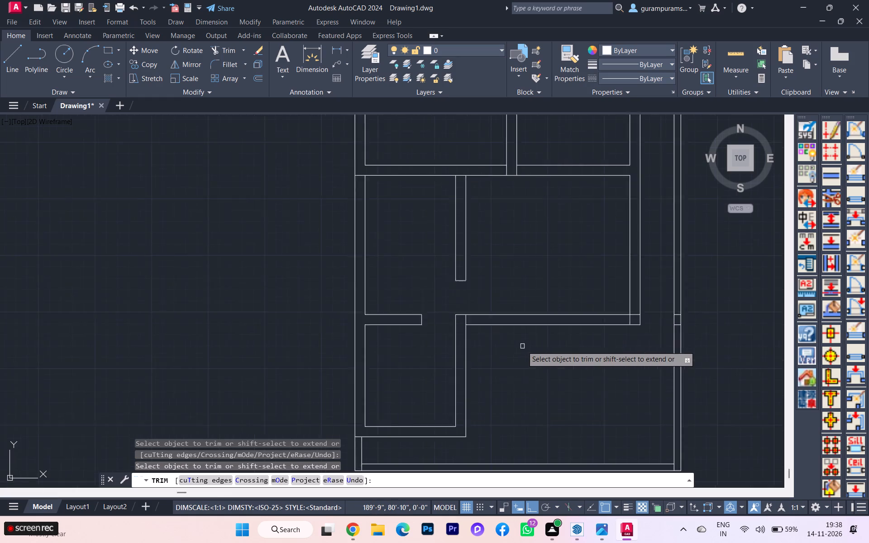
scroll(522, 346, "up", 1)
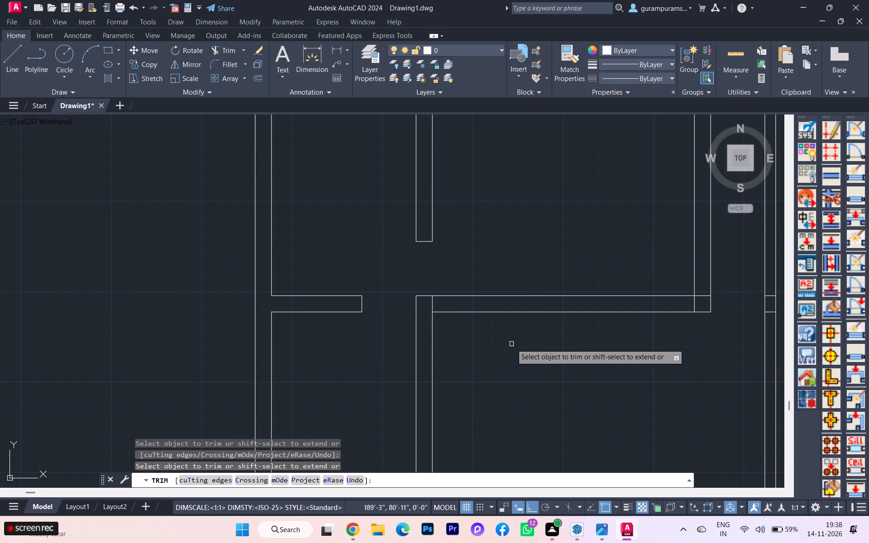
scroll(511, 344, "down", 1)
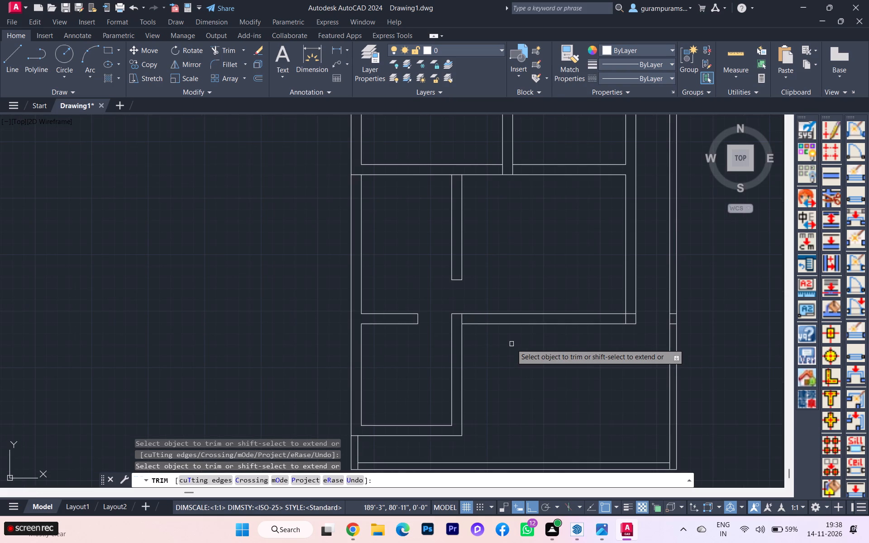
scroll(510, 345, "down", 2)
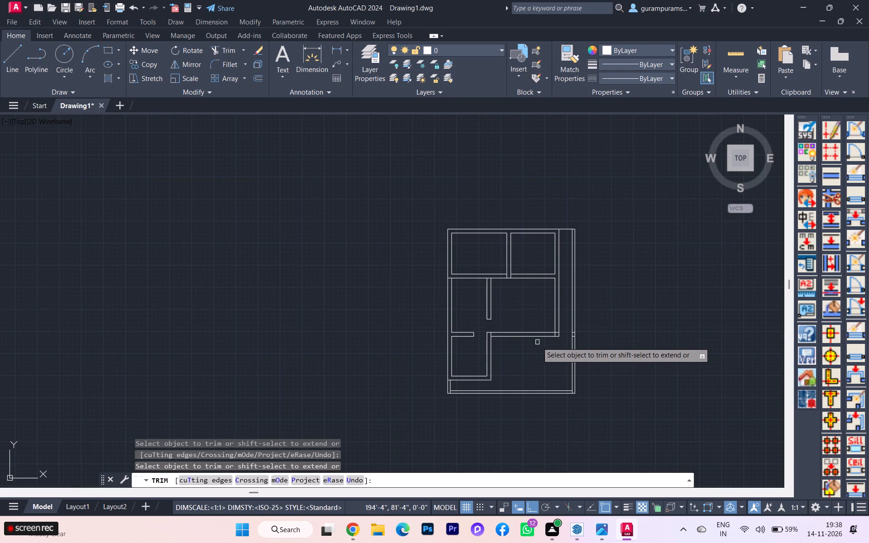
scroll(537, 342, "up", 2)
key("Escape")
scroll(533, 351, "up", 1)
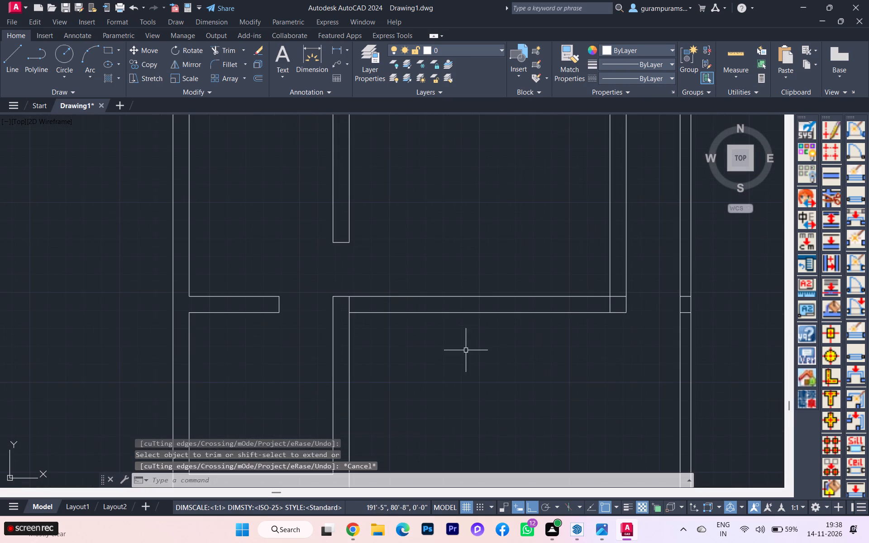
key("space")
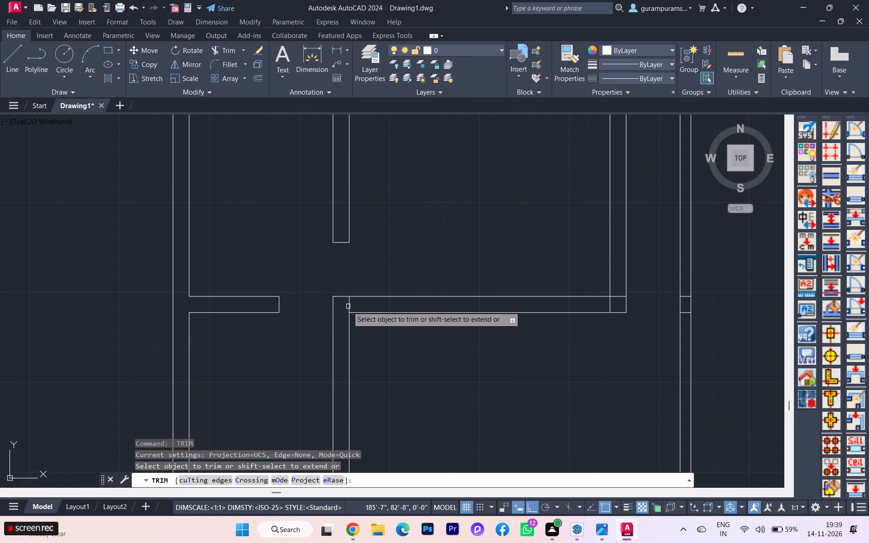
left_click(345, 305)
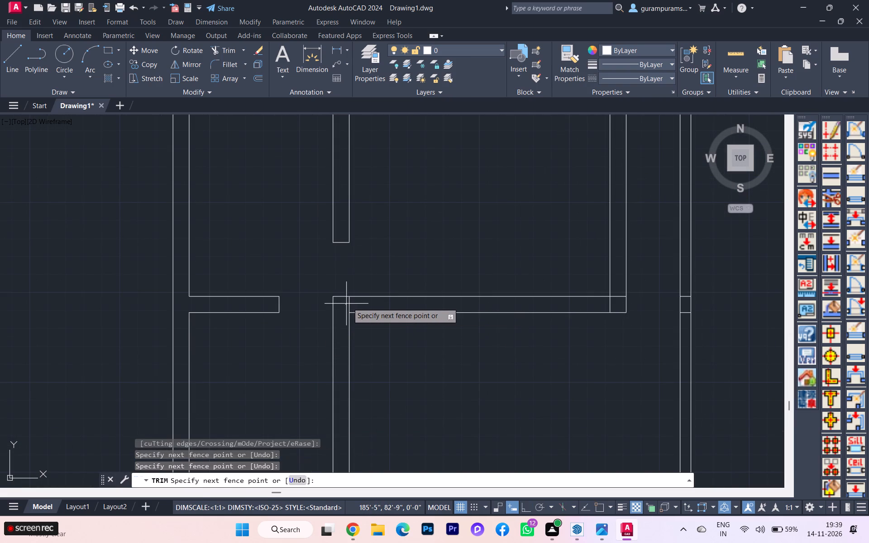
left_click(358, 302)
key("Escape")
scroll(411, 368, "down", 2)
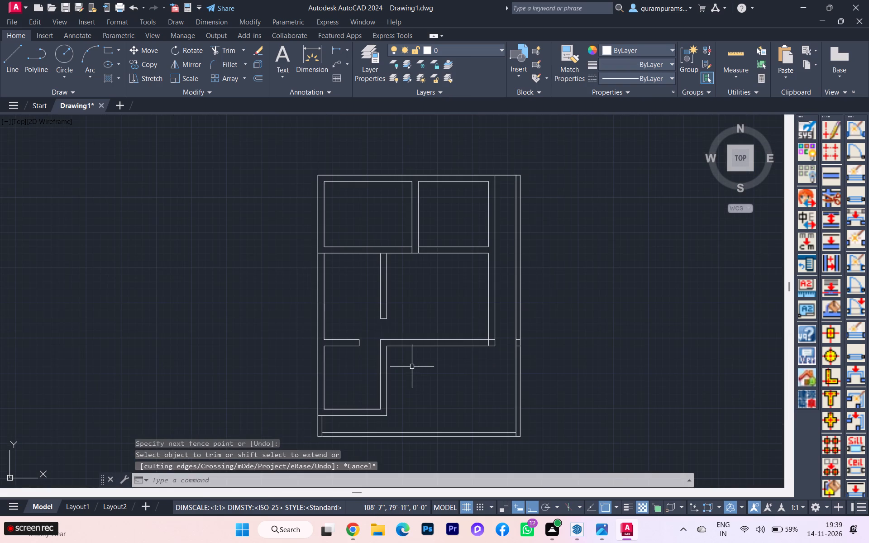
Insert a 2'6" single swing door on the lower horizontal wall's lower line, hinged at its east end and opening north.
scroll(465, 360, "up", 2)
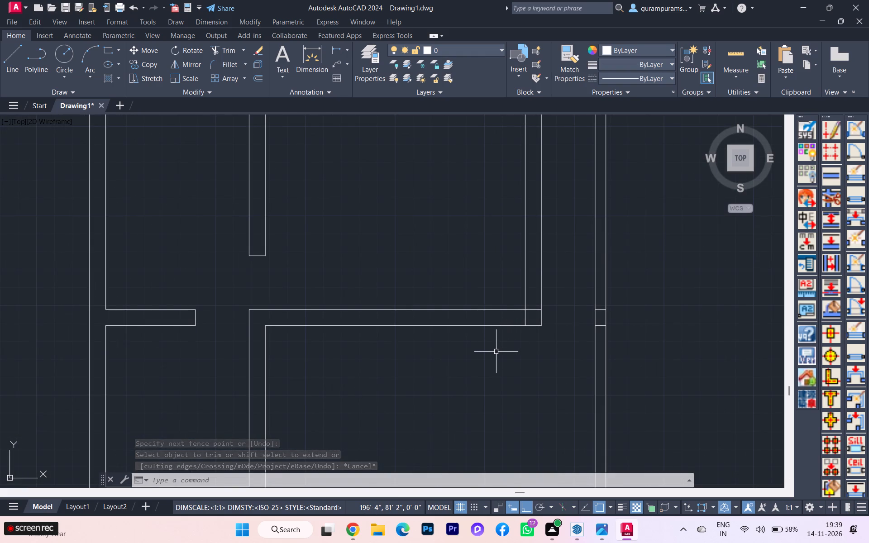
key("l")
key("Return")
scroll(509, 333, "up", 1)
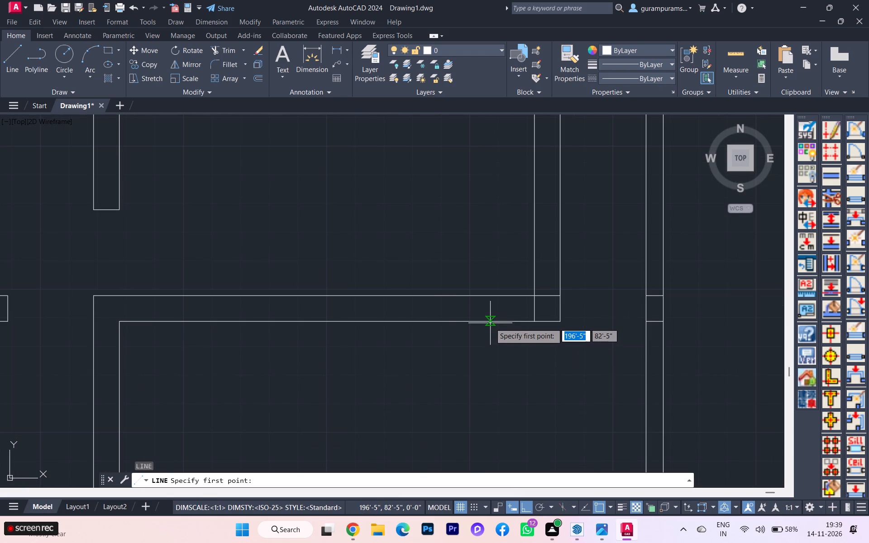
left_click(855, 151)
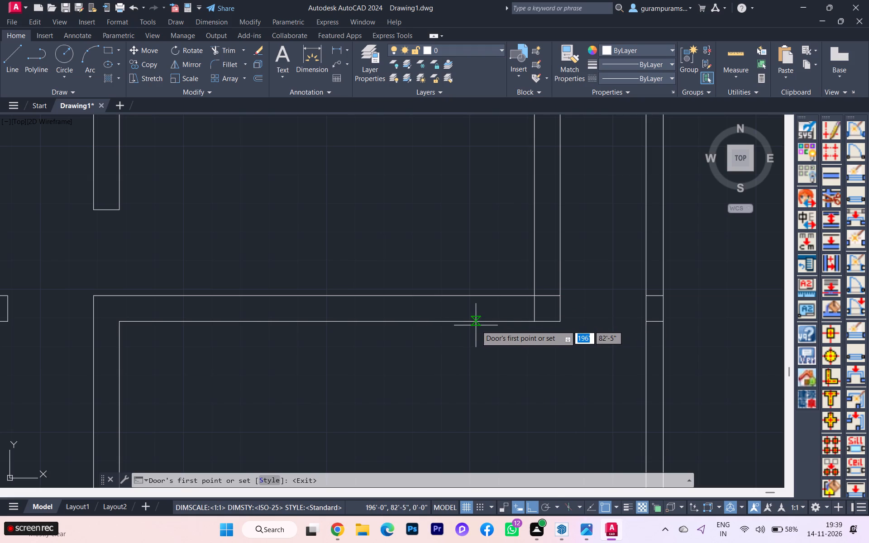
scroll(476, 325, "down", 1)
scroll(476, 325, "up", 2)
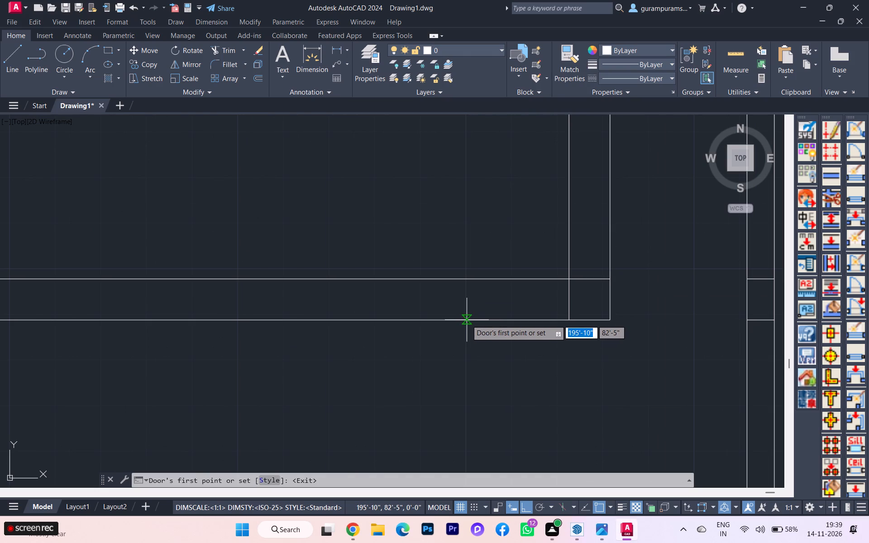
scroll(480, 320, "down", 2)
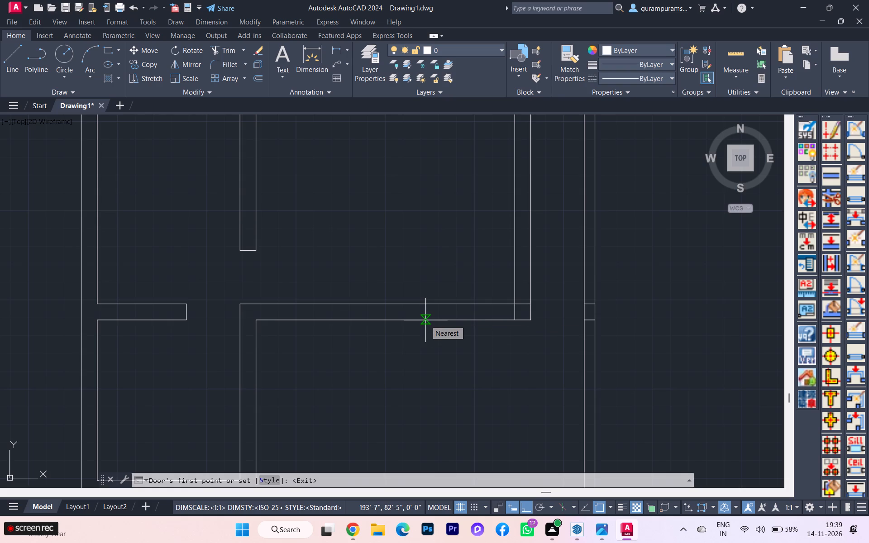
scroll(425, 320, "up", 1)
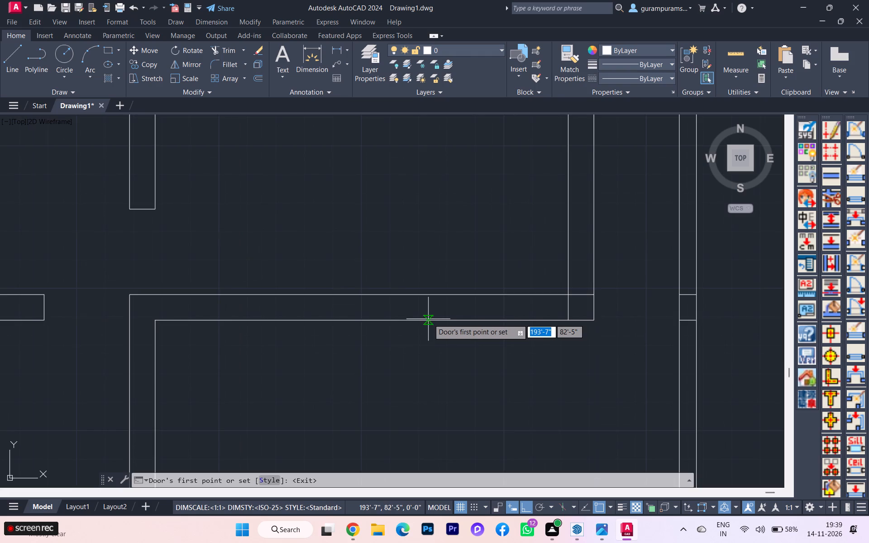
scroll(432, 319, "up", 1)
left_click(430, 321)
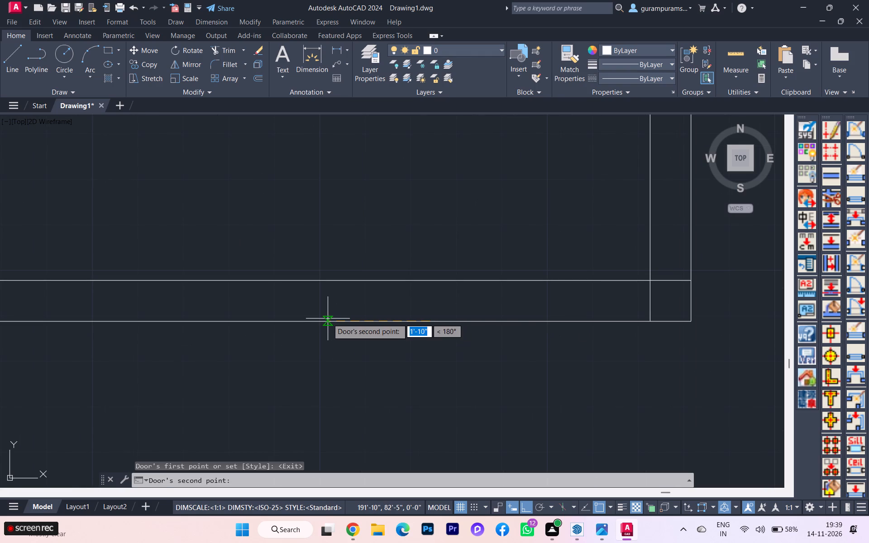
type("2'6")
key("Return")
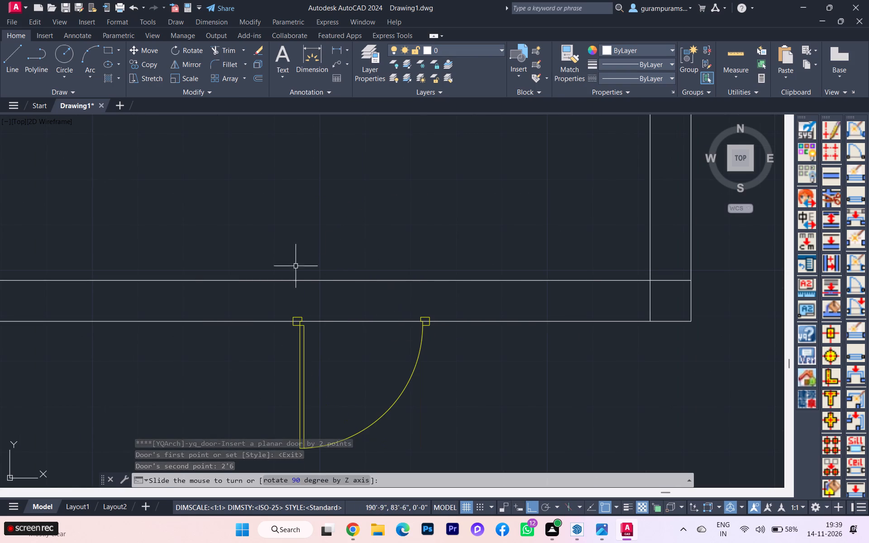
left_click(428, 362)
scroll(414, 364, "down", 1)
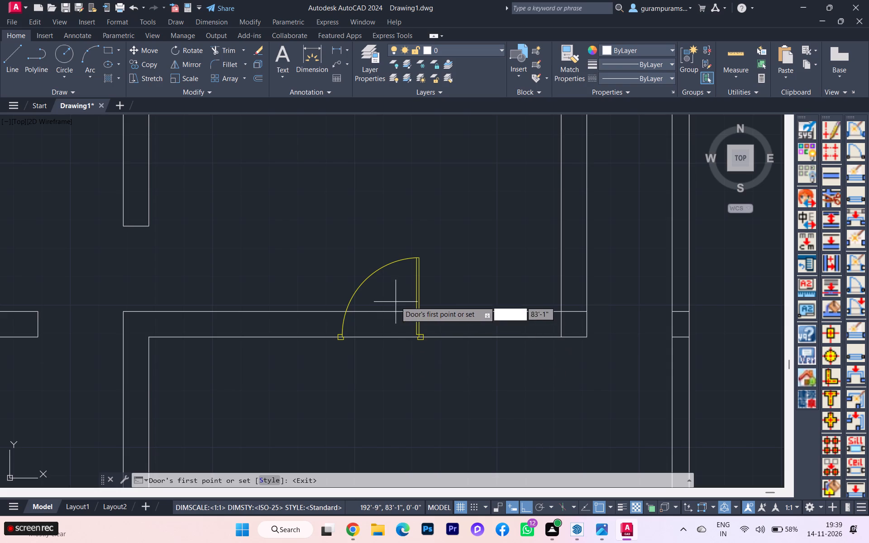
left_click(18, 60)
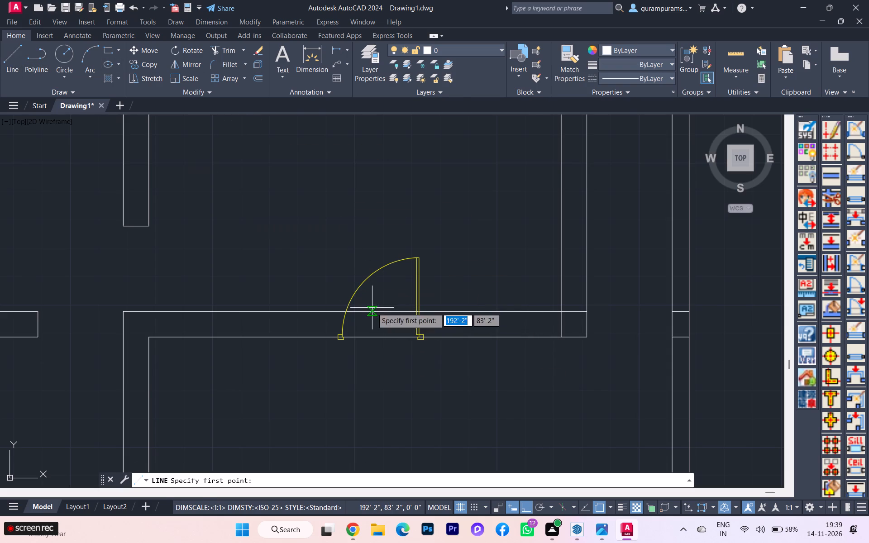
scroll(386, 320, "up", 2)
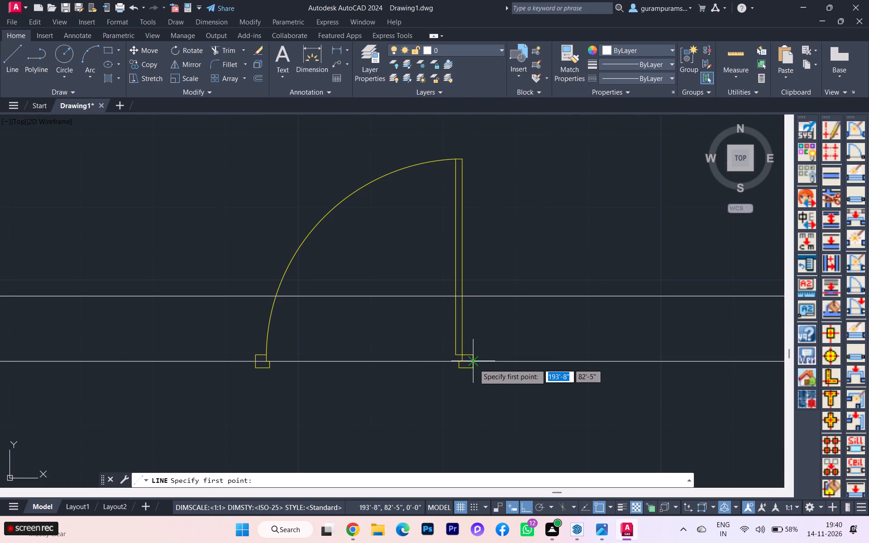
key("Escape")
Move the door by its frame's lower east corner about 3'-3" east onto the horizontal wall's lower line.
scroll(472, 311, "down", 2)
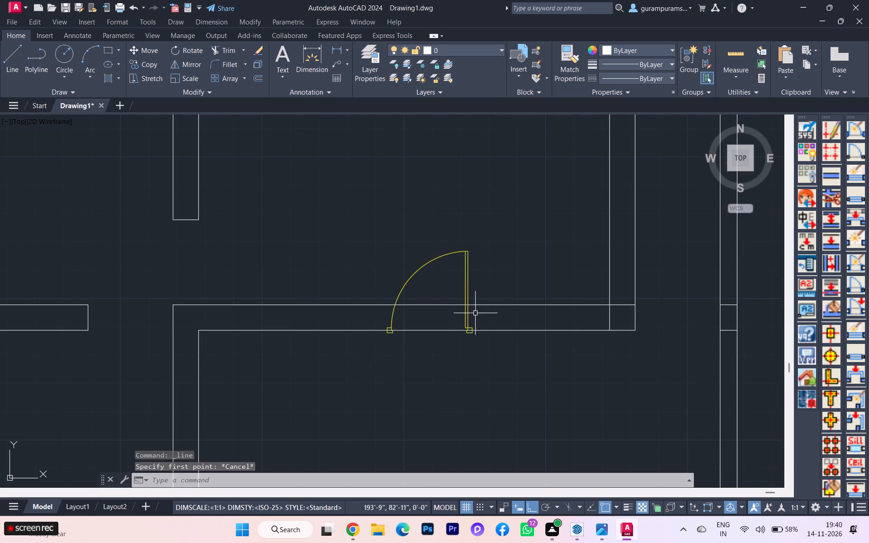
left_click(475, 318)
left_click(454, 317)
key("m")
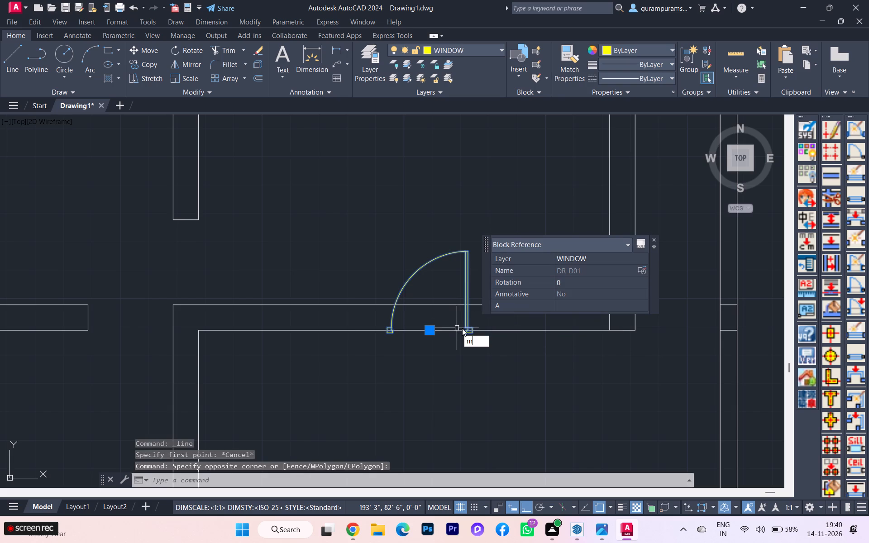
key("Return")
scroll(484, 328, "up", 3)
left_click(438, 347)
scroll(444, 324, "down", 1)
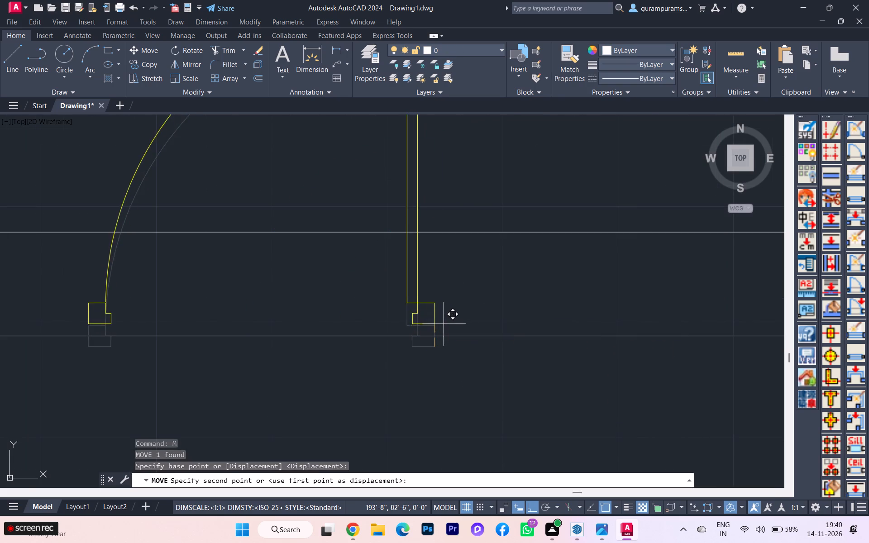
scroll(443, 324, "down", 2)
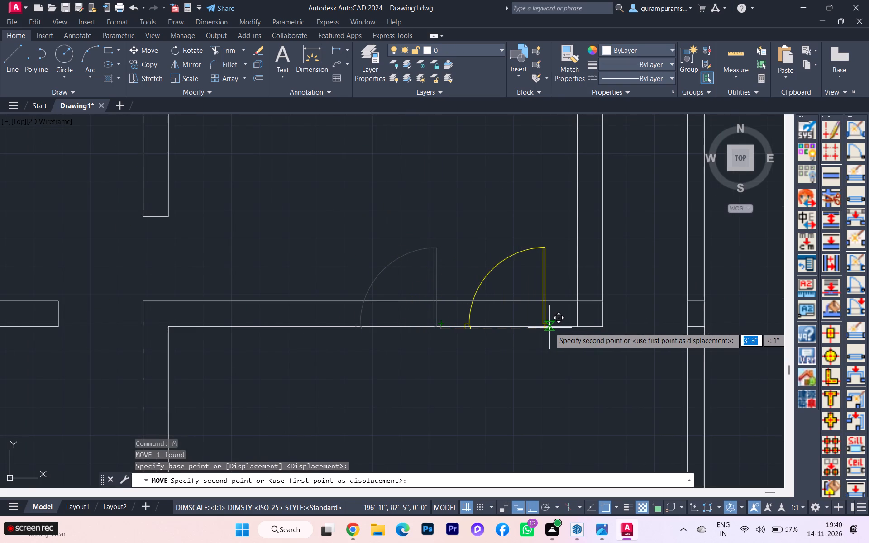
left_click(549, 328)
Draw a 9" jamb line across the lower horizontal wall at the outer edge of each door frame.
scroll(516, 332, "up", 2)
key("l")
key("Return")
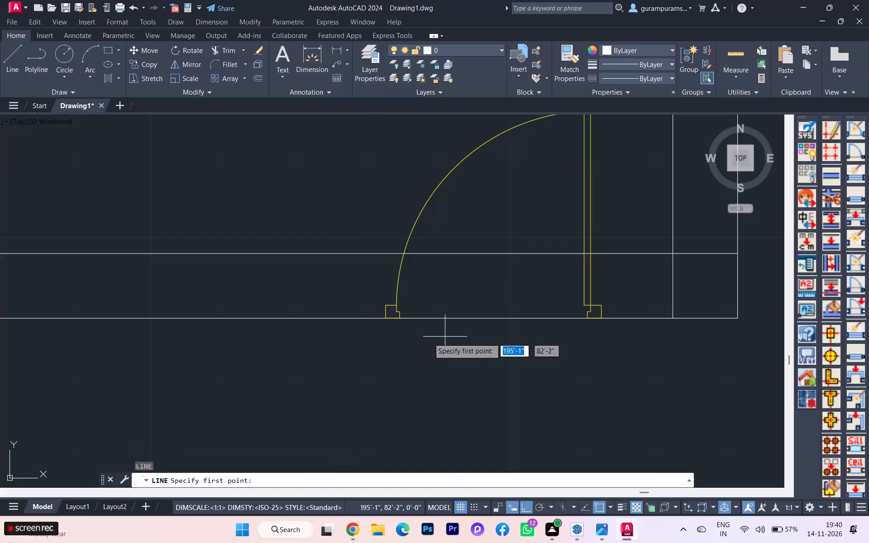
left_click(384, 318)
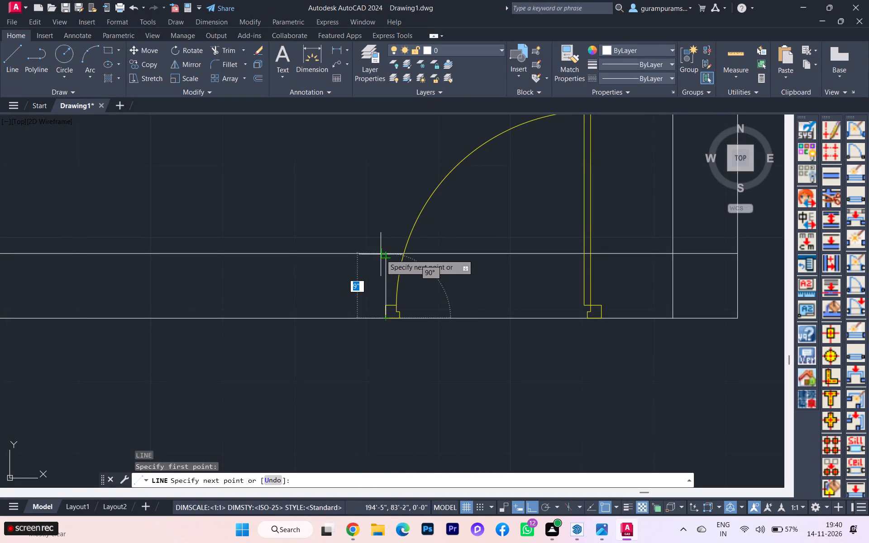
left_click(381, 254)
key("Escape")
key("Escape")
key("space")
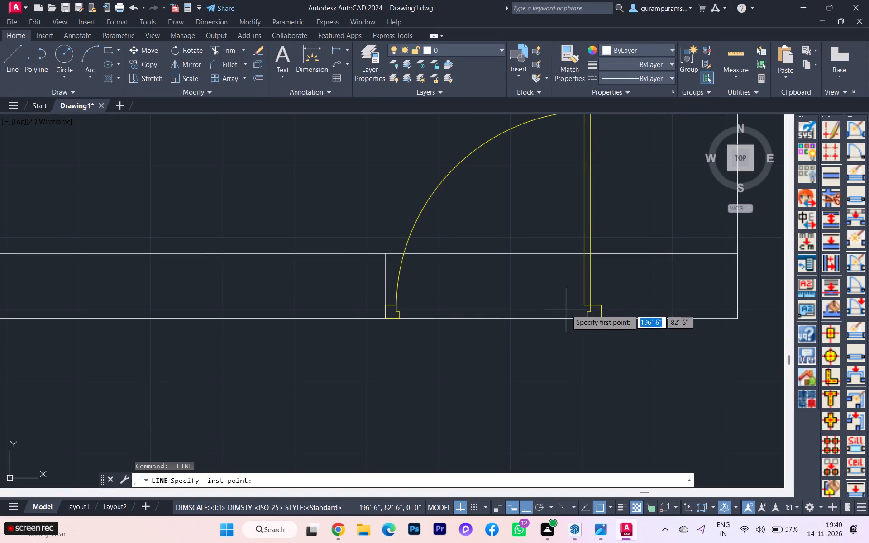
scroll(587, 309, "up", 1)
left_click(613, 321)
left_click(607, 216)
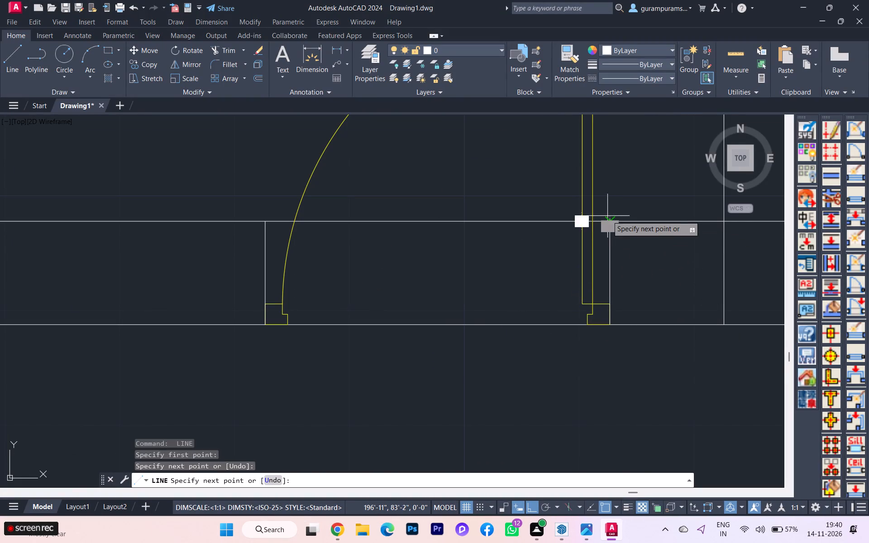
key("Escape")
scroll(614, 235, "up", 3)
scroll(611, 238, "down", 4)
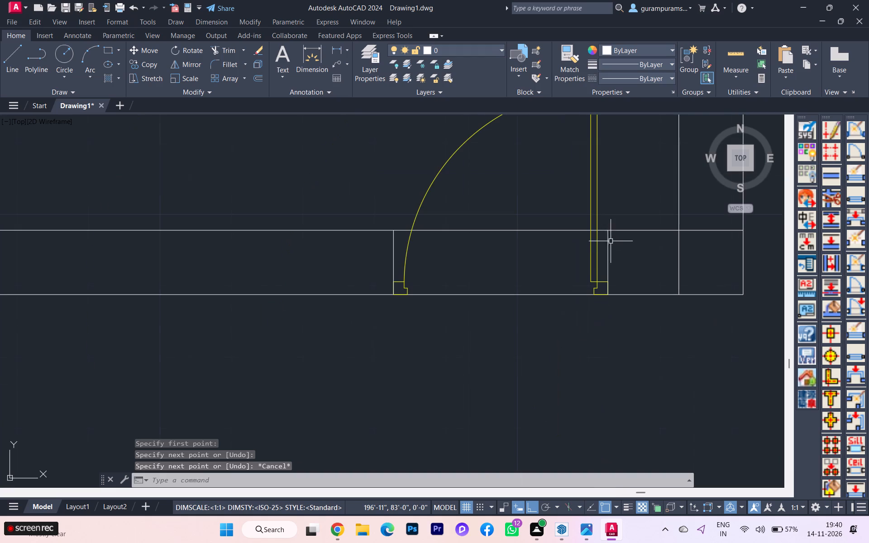
Trim the east wall's inner line and the horizontal wall's upper line where they cross inside the corner east of the door.
left_click(224, 47)
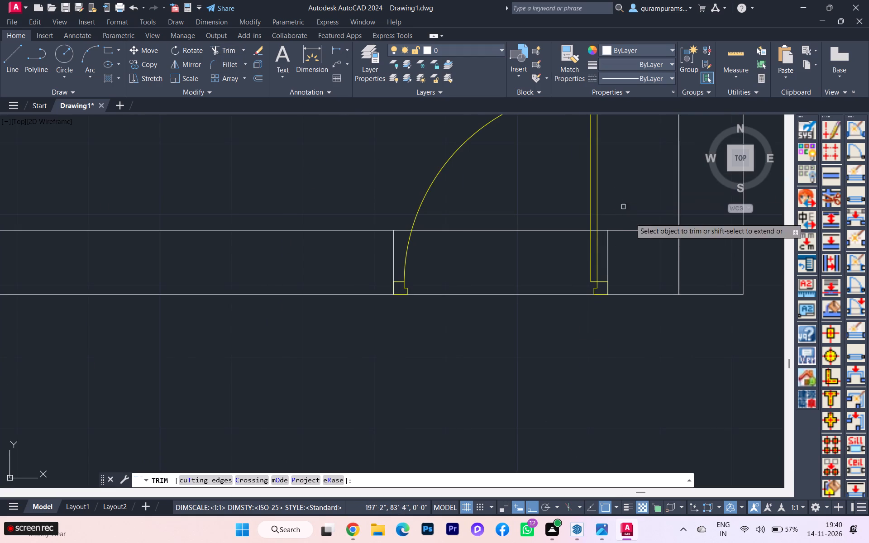
left_click(679, 264)
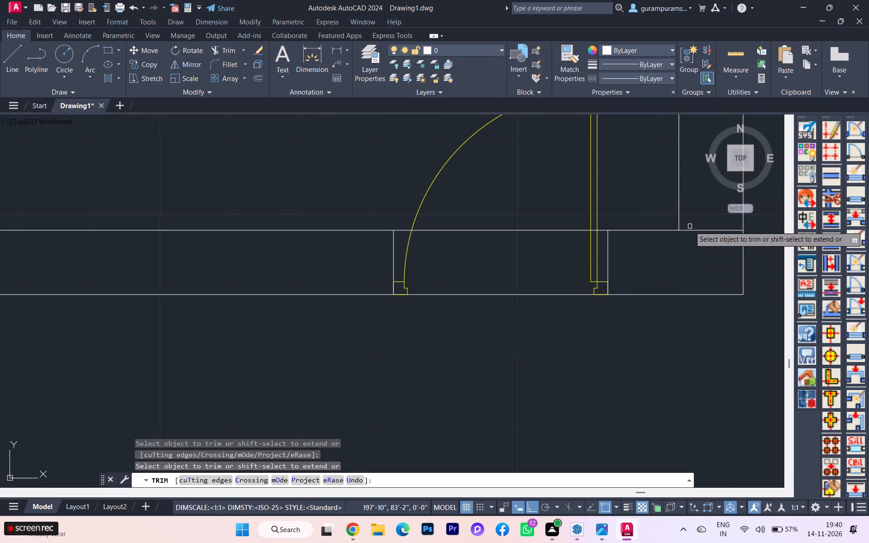
left_click(691, 228)
left_click(689, 239)
scroll(686, 248, "down", 2)
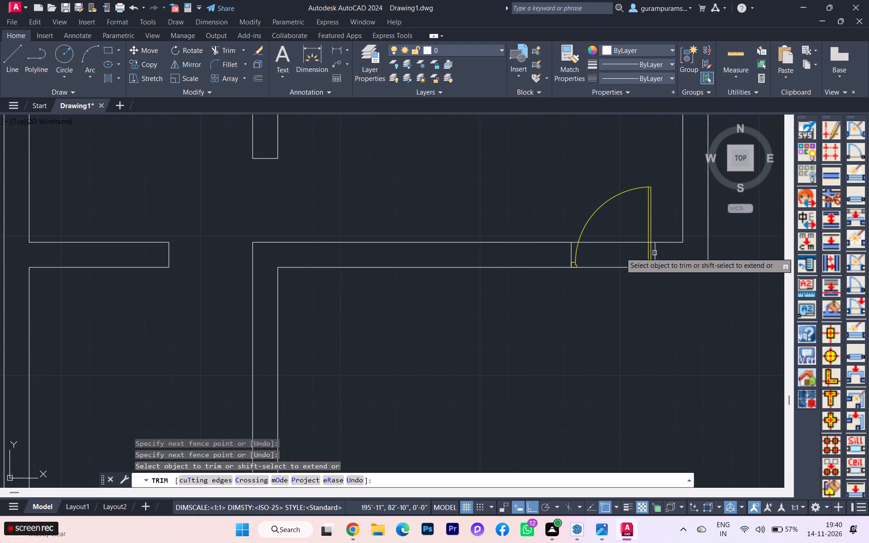
Trim both lines of the lower horizontal wall across the door opening, including the short remnants beside the jambs.
left_click(615, 243)
left_click(611, 268)
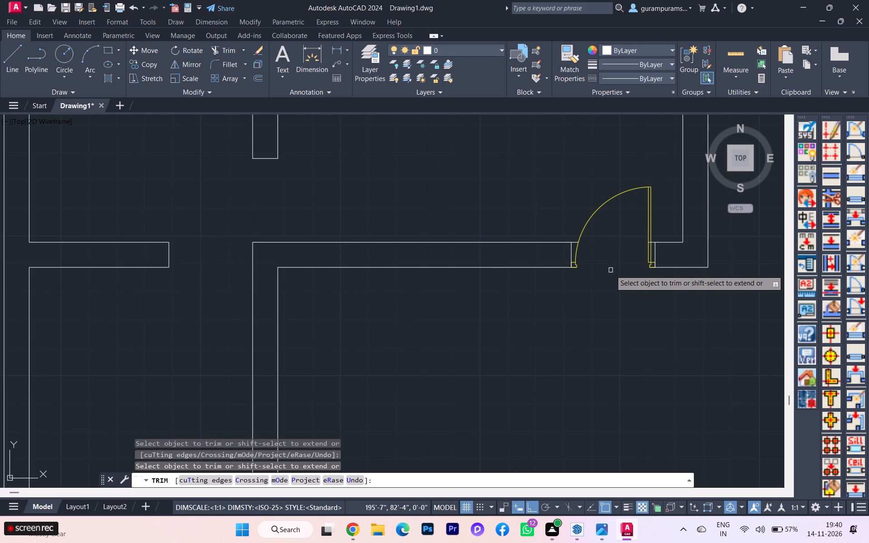
scroll(649, 252, "up", 3)
left_click(655, 210)
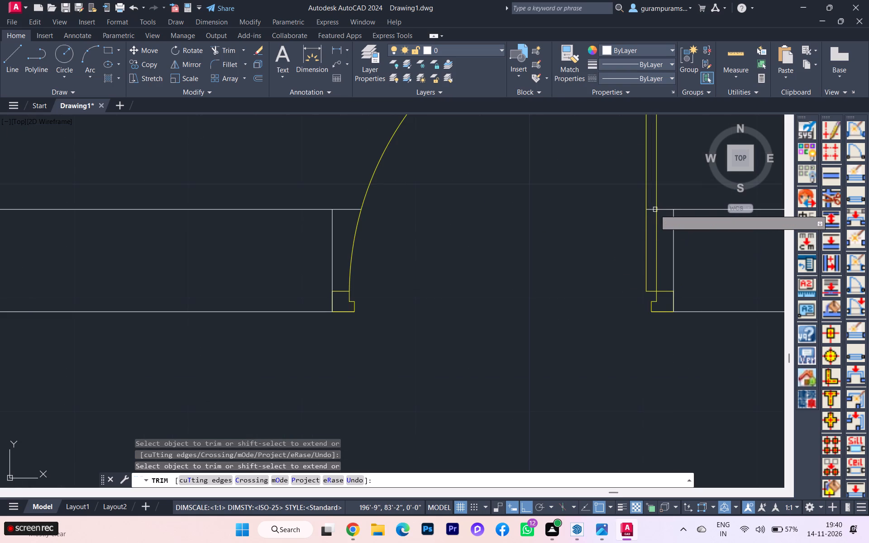
left_click(653, 210)
left_click(665, 210)
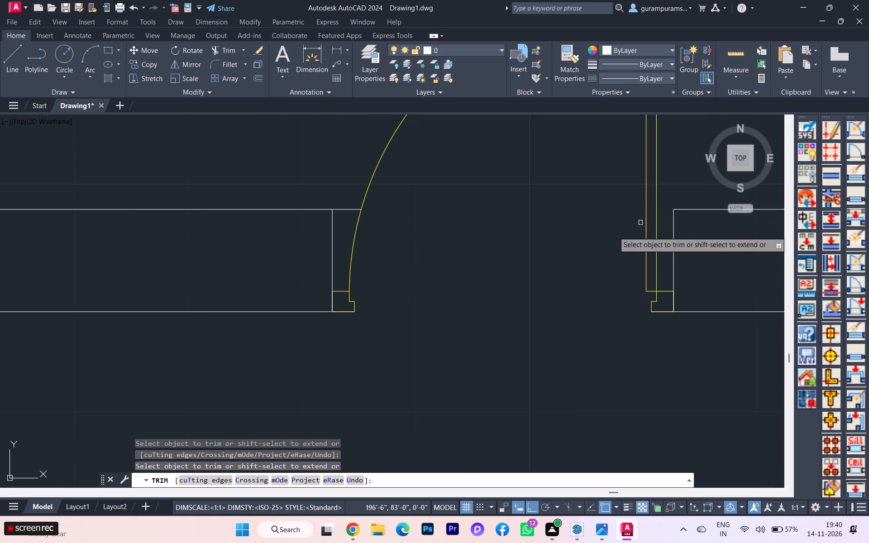
scroll(603, 239, "down", 3)
scroll(555, 229, "up", 1)
left_click(528, 234)
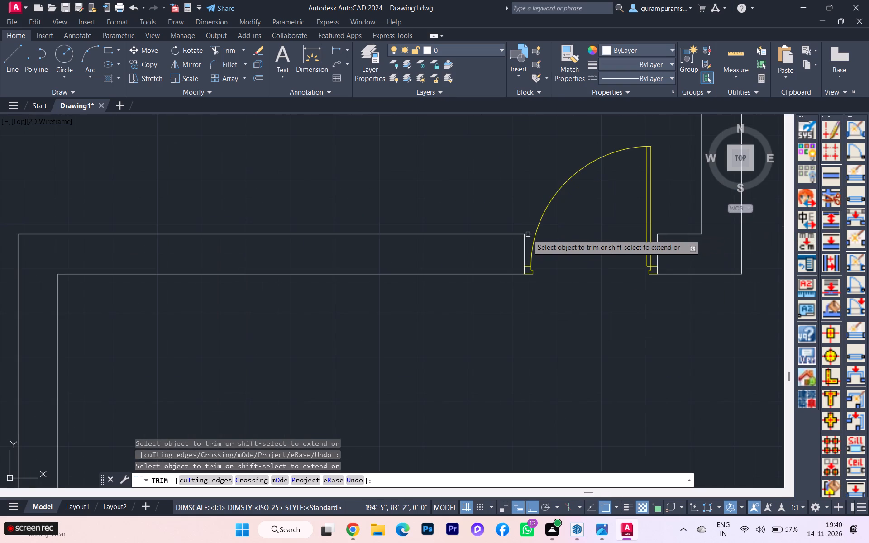
Trim the two leftover horizontal stubs between the east outer boundary wall lines, level with the lower horizontal wall.
scroll(540, 242, "down", 3)
scroll(614, 253, "up", 3)
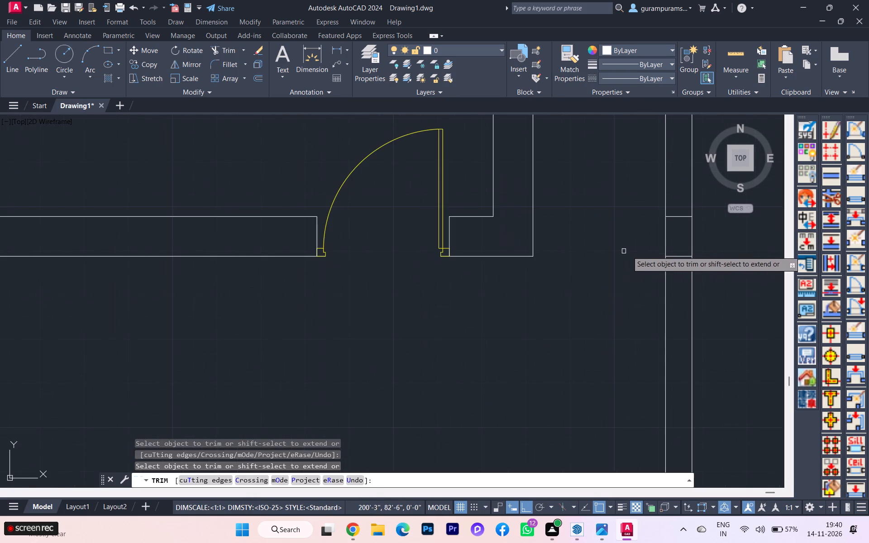
left_click(677, 217)
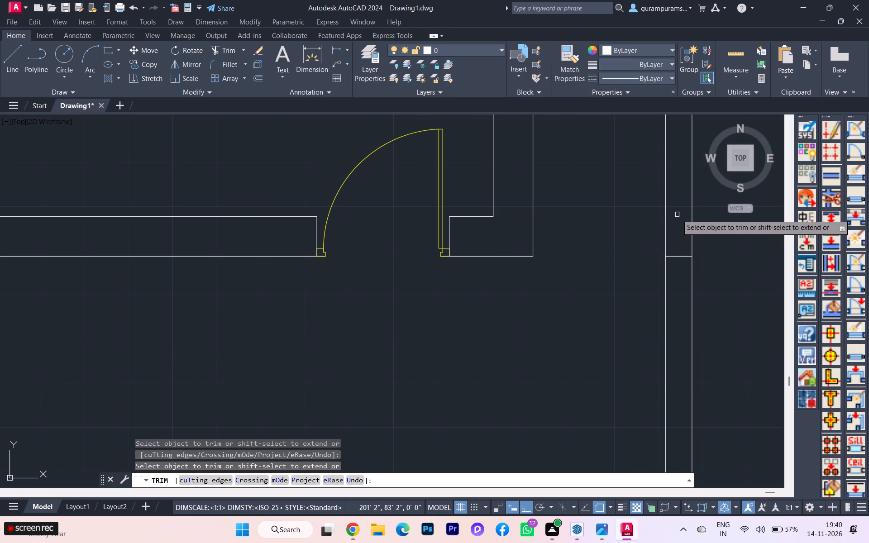
left_click(675, 256)
scroll(636, 227, "down", 2)
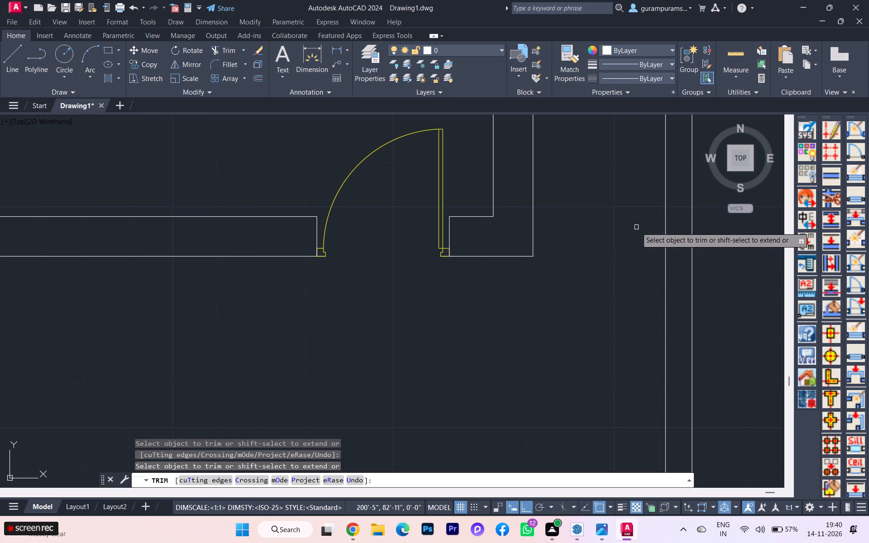
scroll(636, 227, "down", 2)
key("Escape")
Extend both lines of the middle vertical partition south to the lower horizontal wall.
scroll(628, 240, "up", 1)
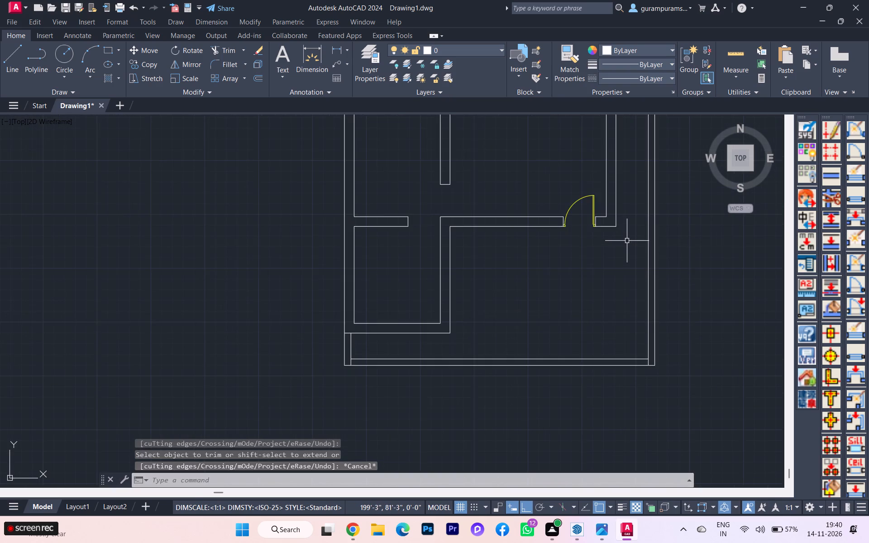
scroll(615, 249, "down", 2)
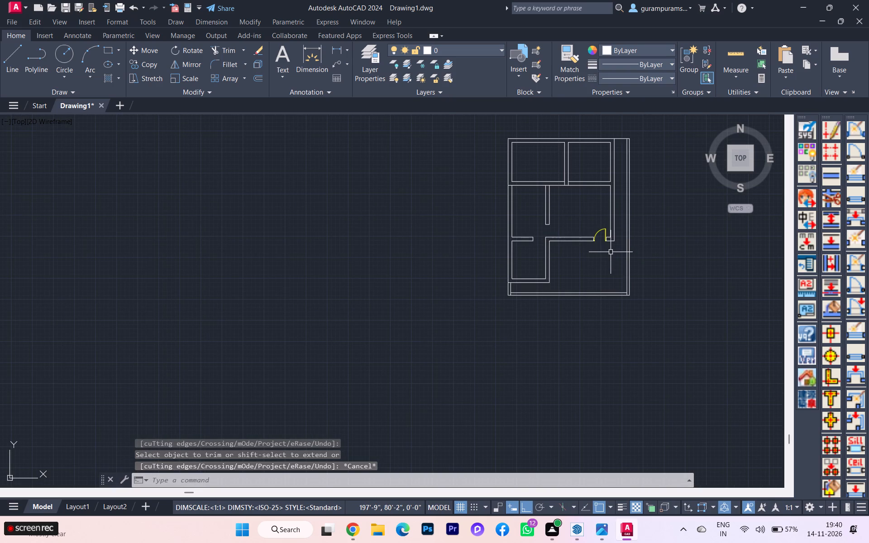
scroll(584, 227, "up", 1)
scroll(534, 224, "up", 2)
type("ex")
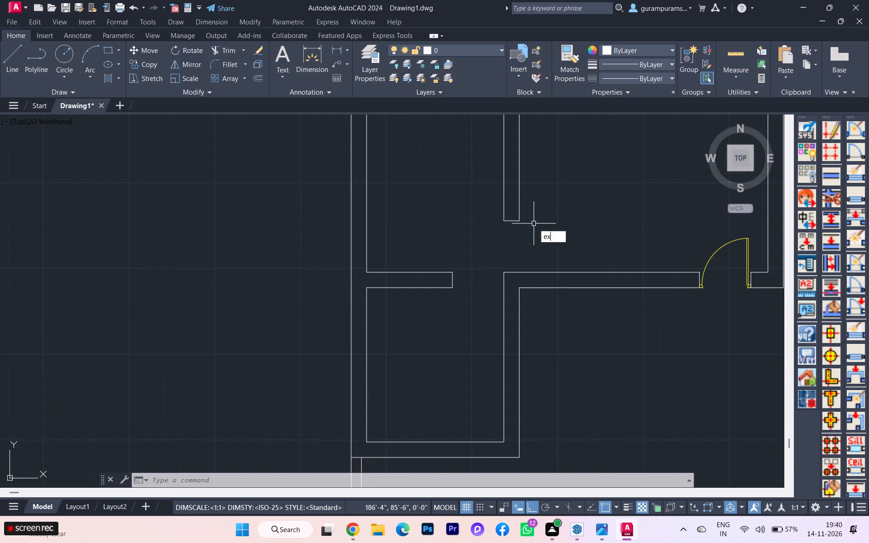
key("Return")
left_click(505, 202)
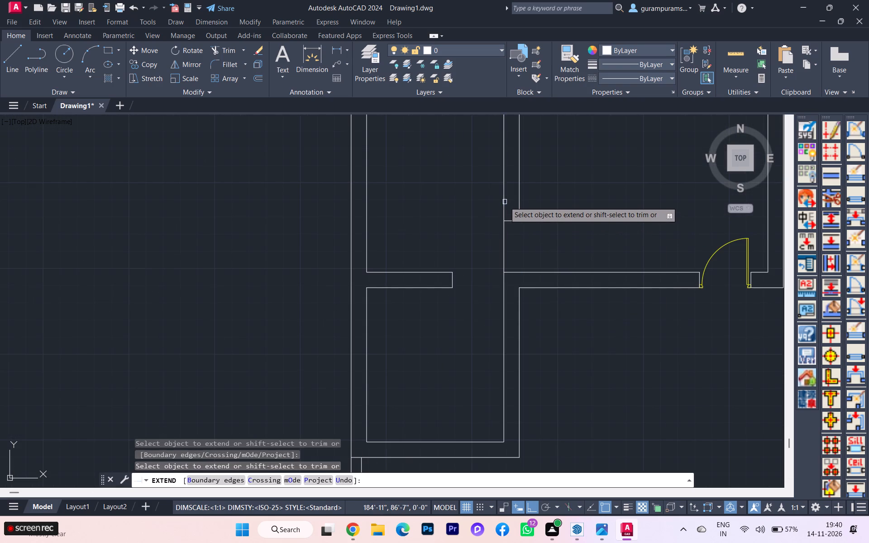
left_click(519, 194)
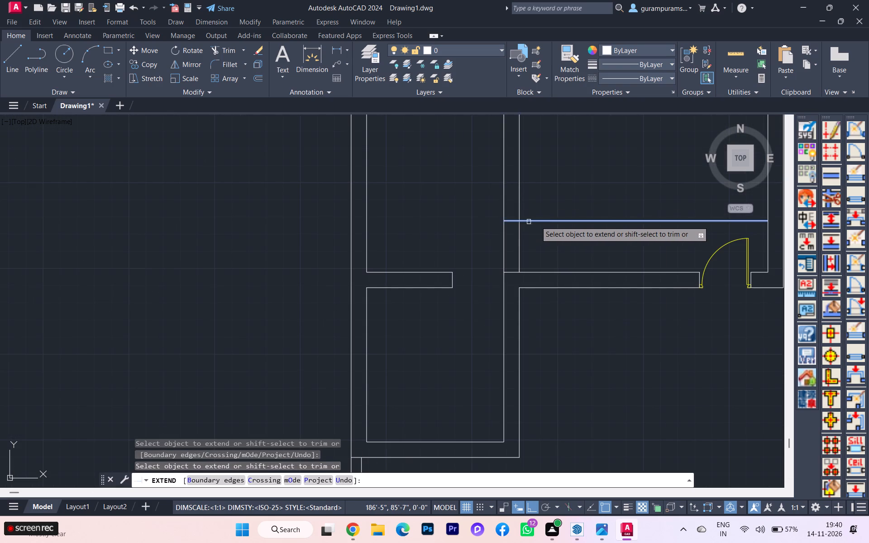
scroll(536, 221, "up", 1)
scroll(536, 221, "down", 1)
key("l")
key("Return")
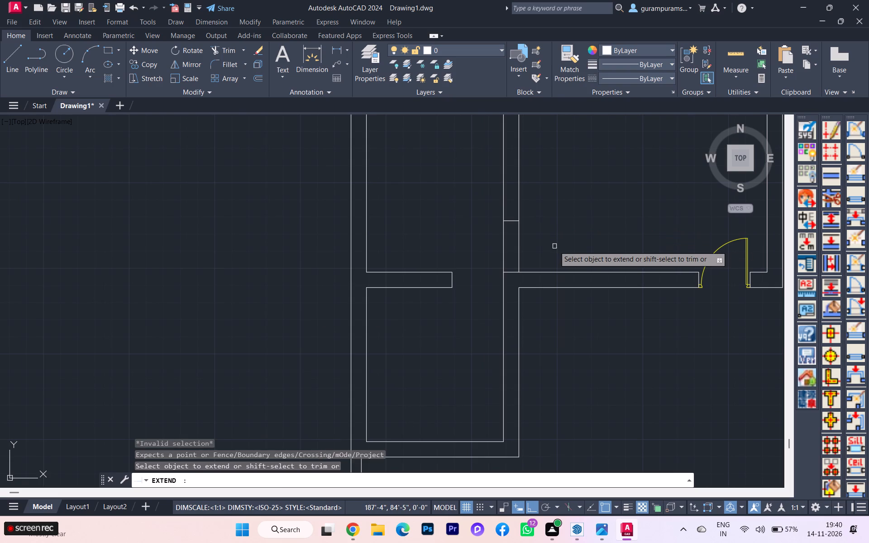
scroll(540, 228, "up", 1)
key("Escape")
scroll(537, 238, "down", 2)
middle_click_drag(536, 238, 537, 263)
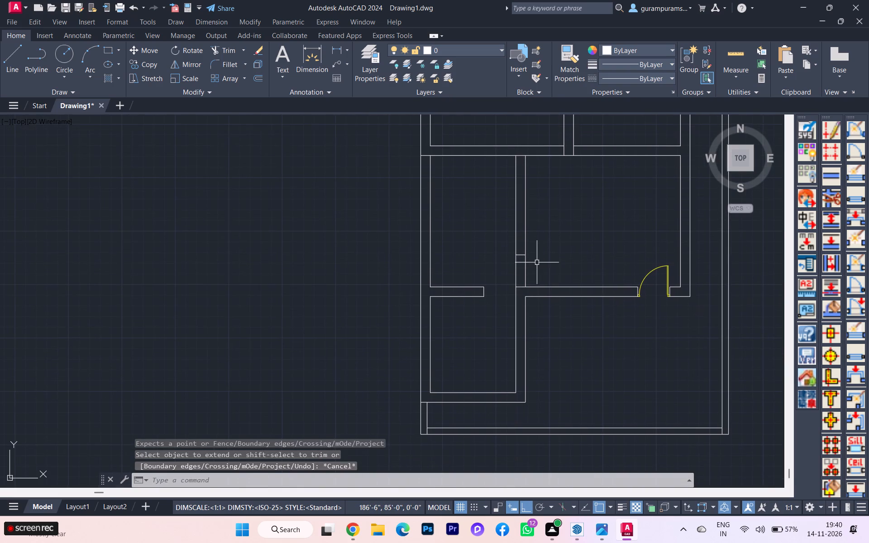
Draw a 9" jamb line across the middle partition, tracked 2'6" north of the existing cross line's east end.
key("l")
key("Return")
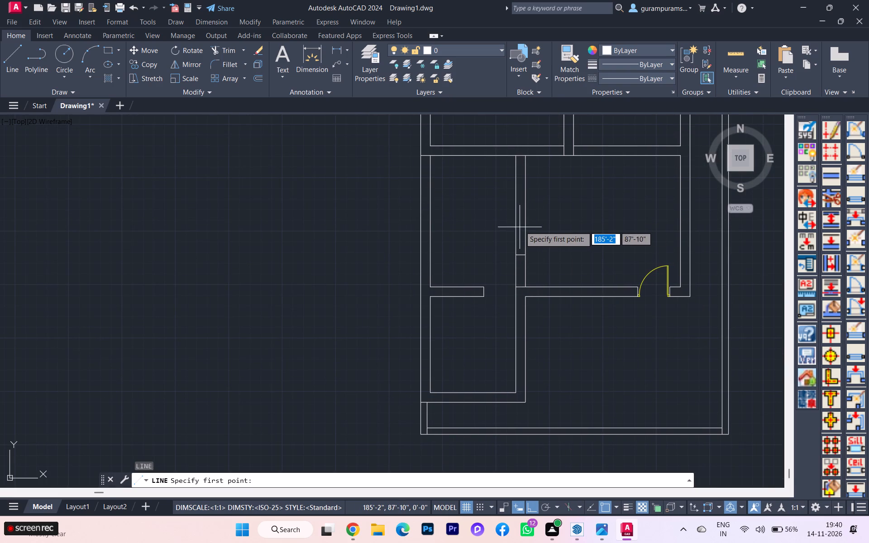
scroll(525, 219, "up", 2)
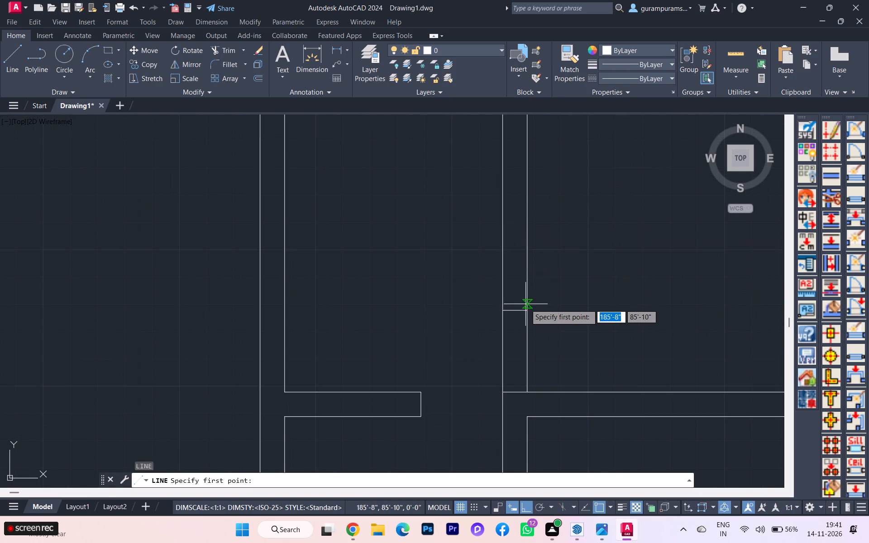
key("t")
key("k")
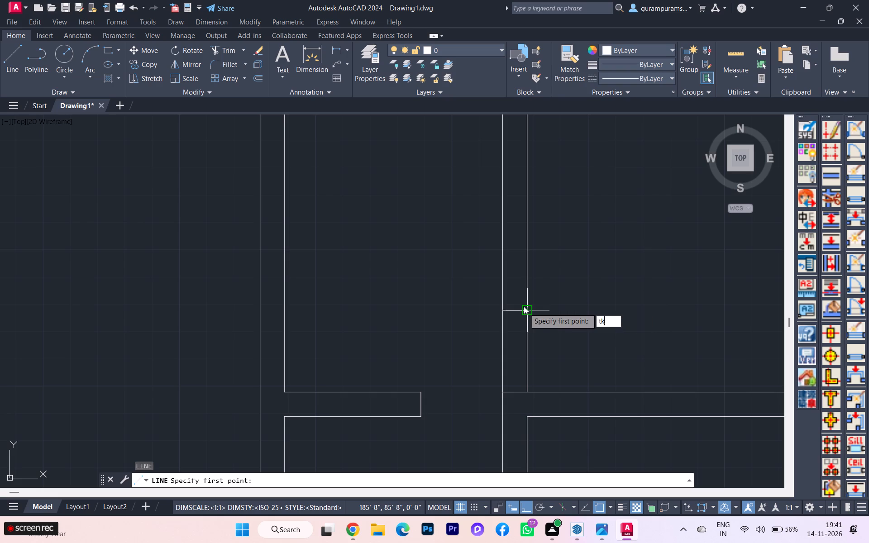
key("Return")
left_click(524, 306)
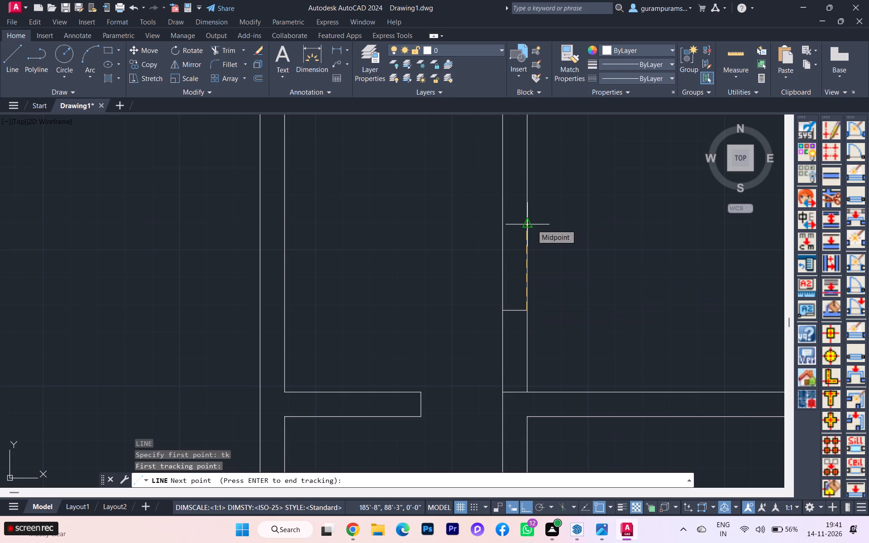
type("2'6")
key("Return")
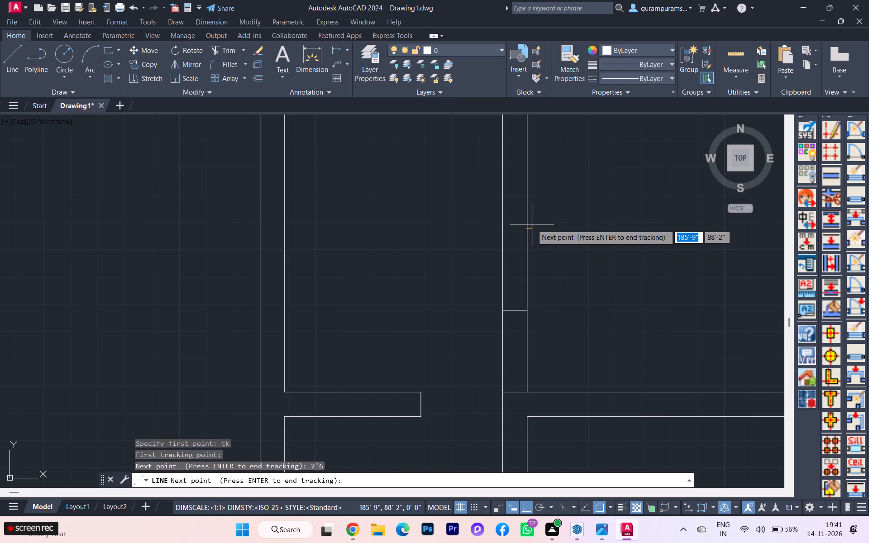
key("Return")
scroll(516, 226, "up", 1)
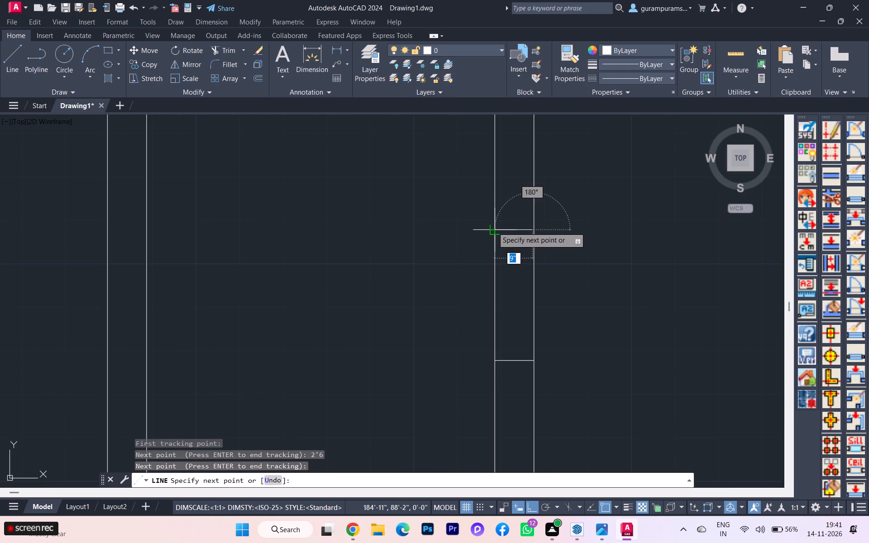
left_click(493, 227)
key("Return")
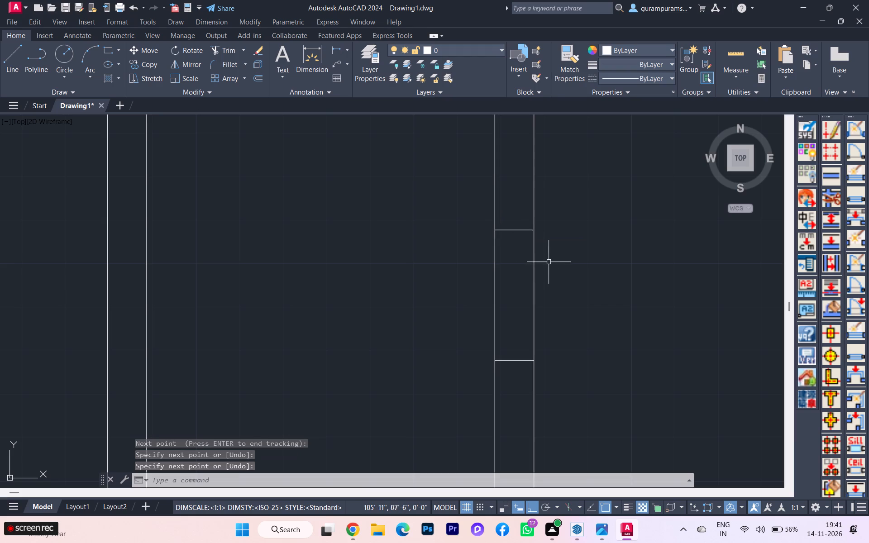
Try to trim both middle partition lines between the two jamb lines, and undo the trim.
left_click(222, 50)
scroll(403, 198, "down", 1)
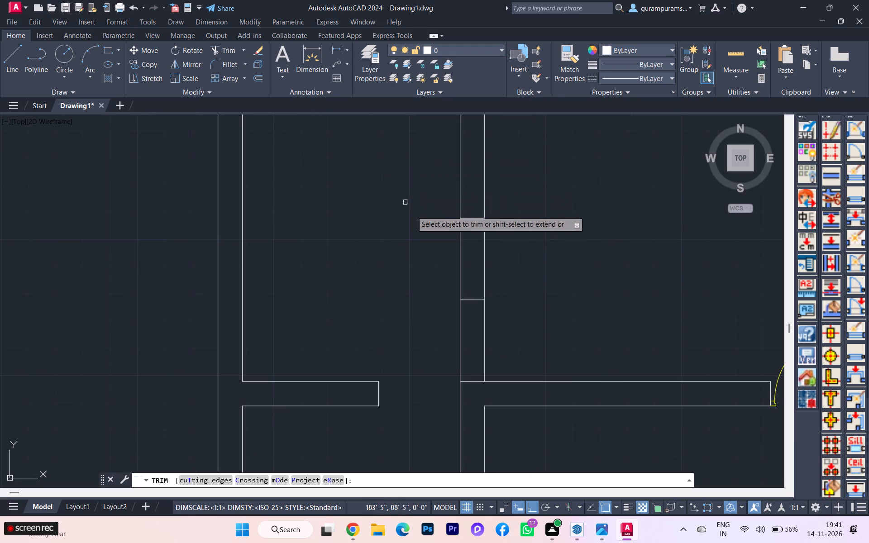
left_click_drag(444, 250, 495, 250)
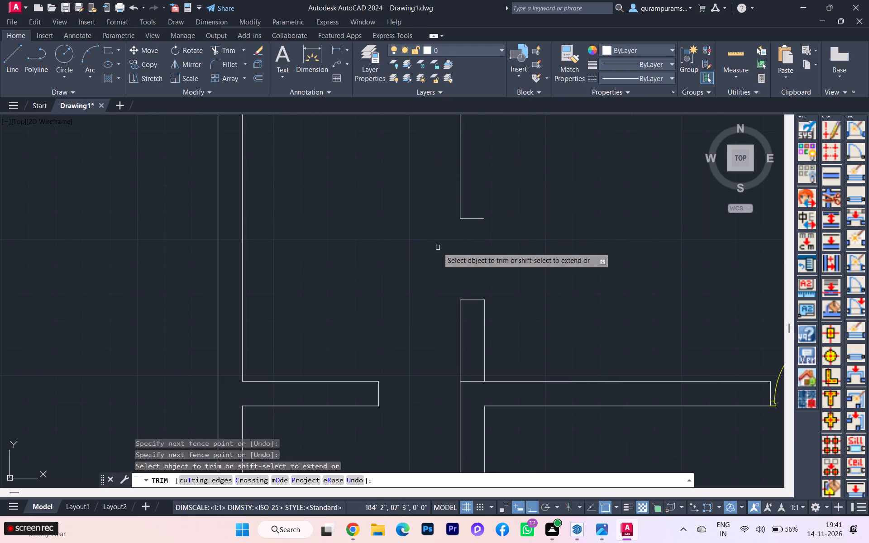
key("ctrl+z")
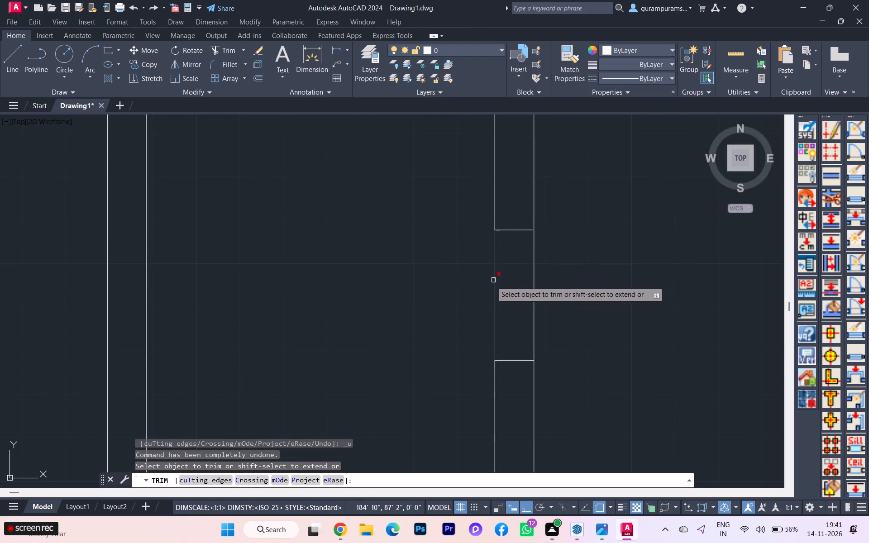
Trim the middle partition's west line between the two jamb lines.
left_click(491, 281)
left_click(496, 278)
key("Escape")
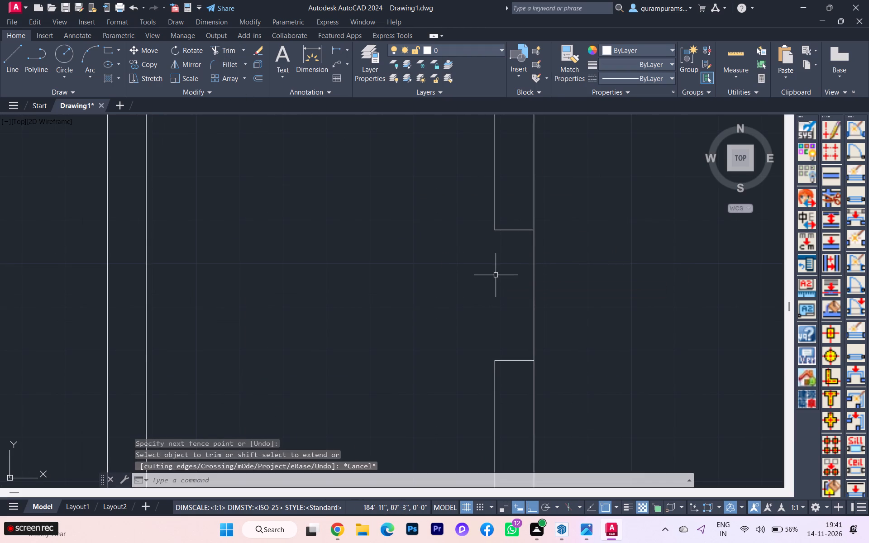
Extend the opening's north jamb line to the middle partition's east line.
key("e")
key("x")
key("Return")
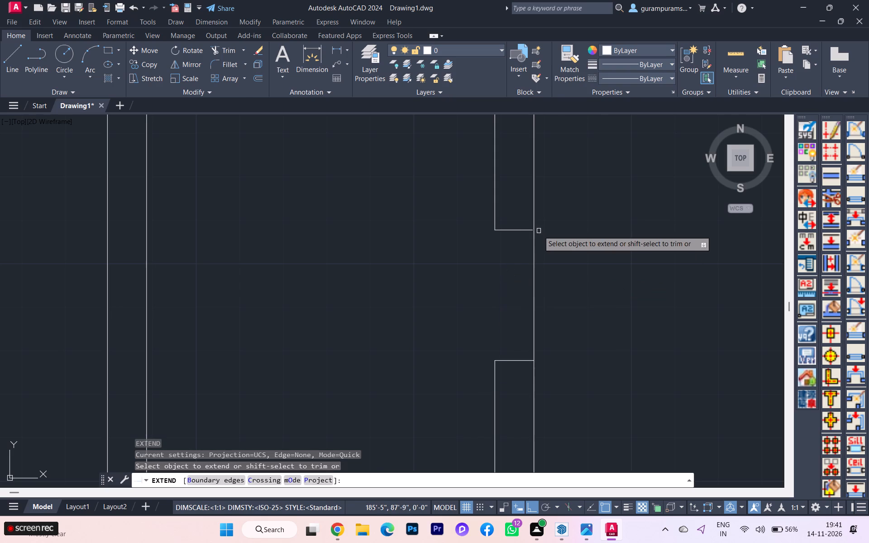
left_click(520, 230)
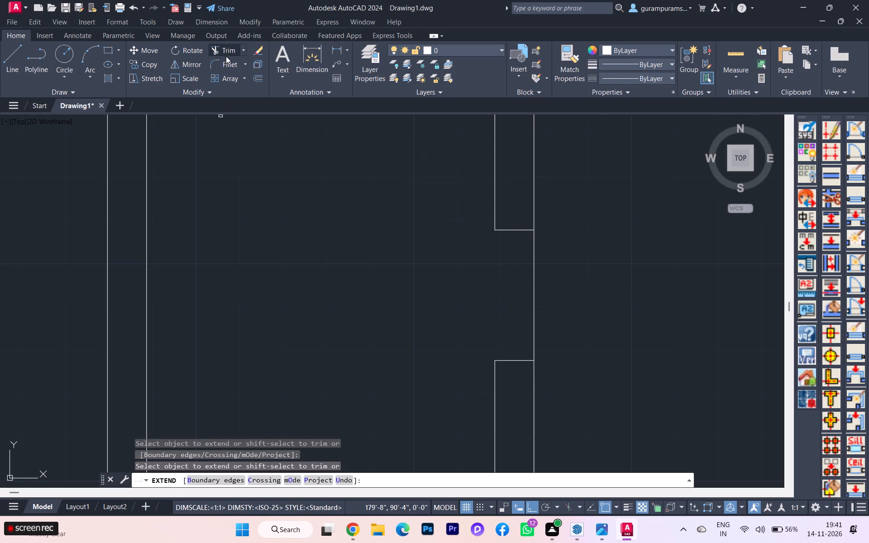
Trim the middle partition's east line between the two jamb lines to finish the door opening.
left_click(224, 54)
left_click(533, 291)
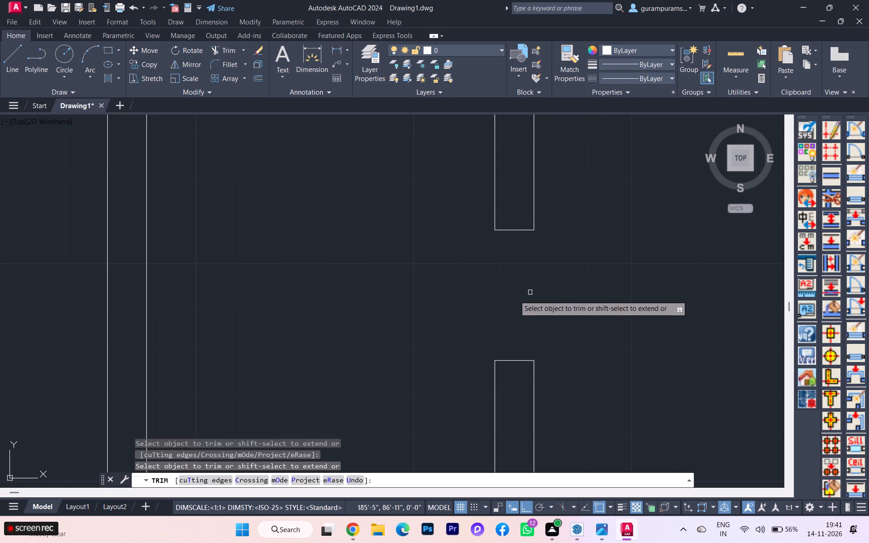
Trim the upper cross wall's south line inside the west outer wall and the lower cross wall's north line inside the middle partition.
scroll(447, 298, "down", 5)
scroll(406, 299, "up", 2)
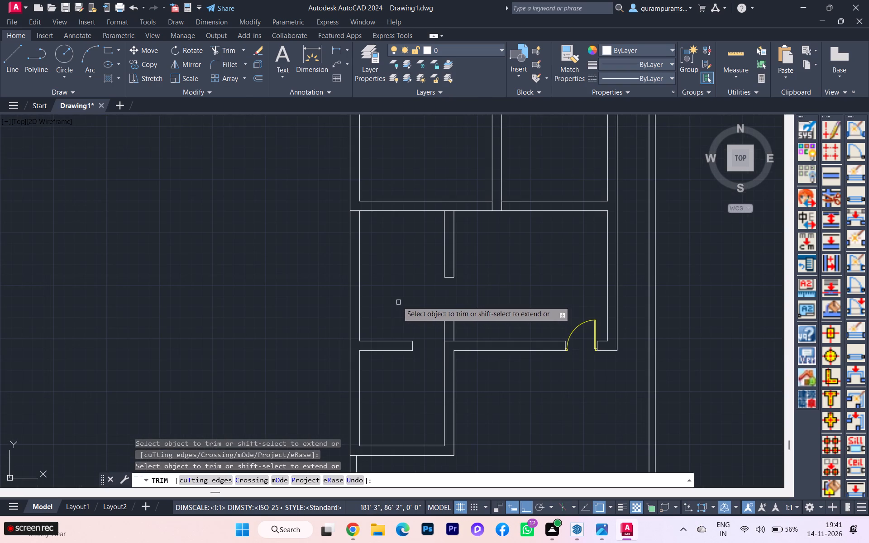
left_click(353, 209)
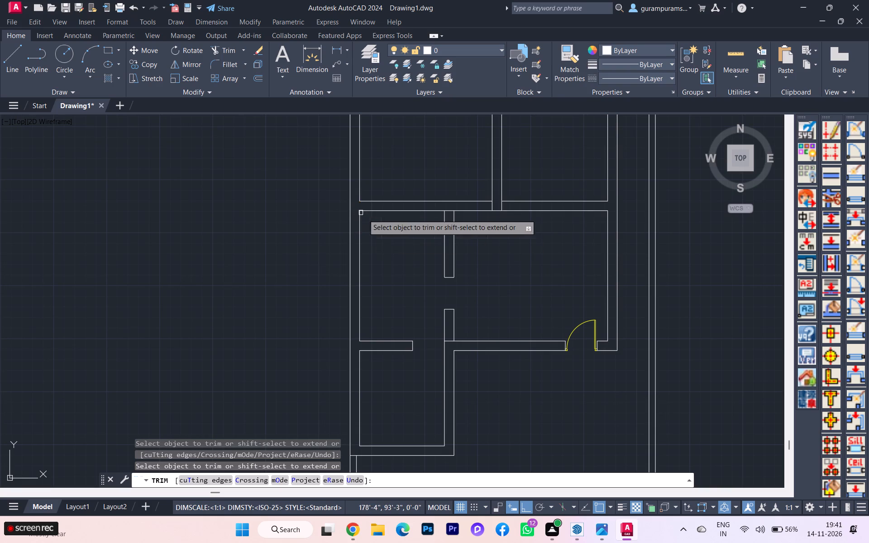
scroll(420, 281, "down", 1)
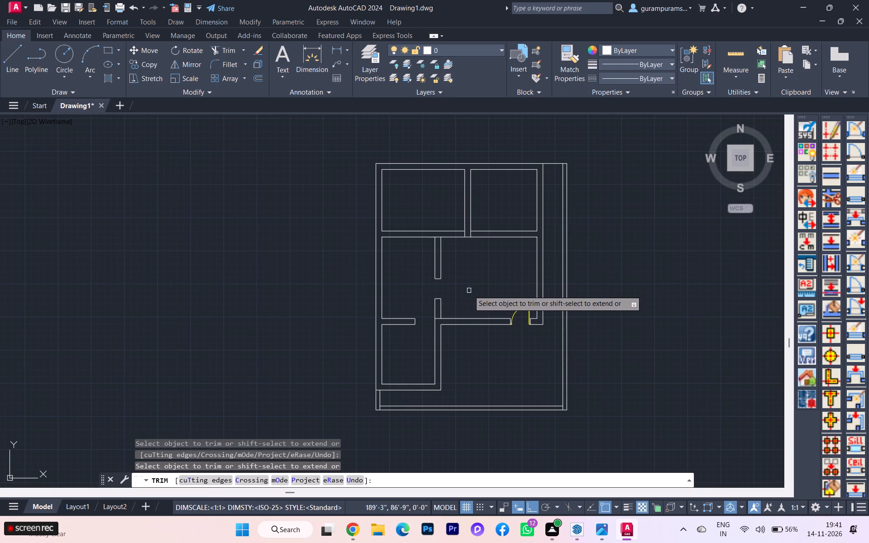
scroll(451, 312, "down", 1)
scroll(451, 314, "up", 5)
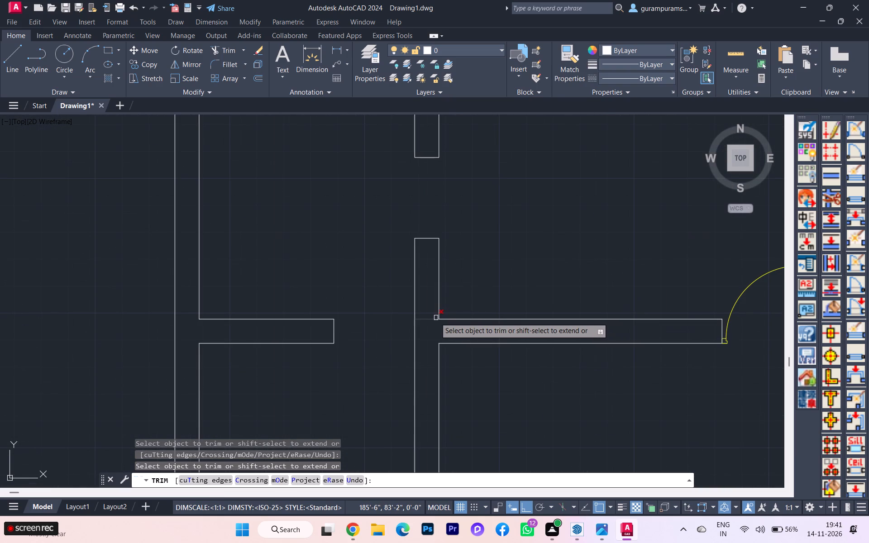
left_click(434, 319)
scroll(462, 236, "down", 3)
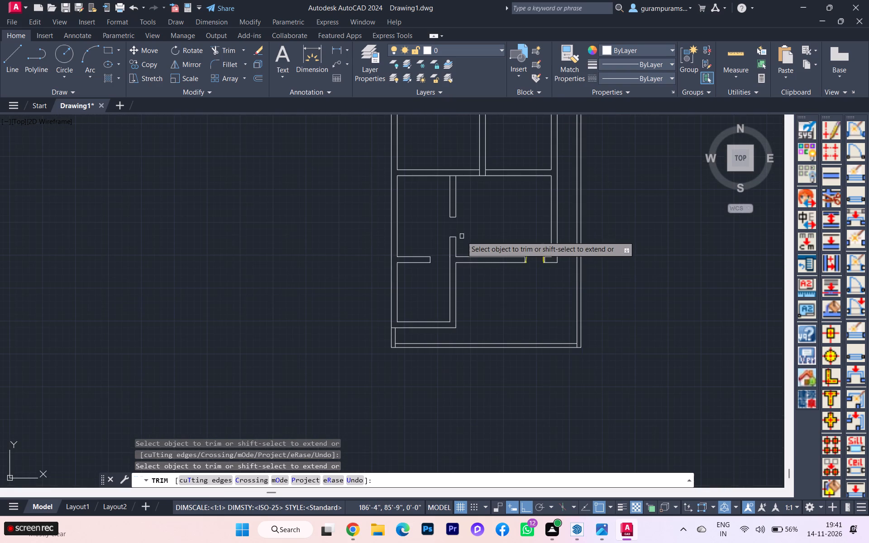
middle_click(462, 236)
middle_click_drag(462, 236, 461, 262)
scroll(459, 229, "up", 3)
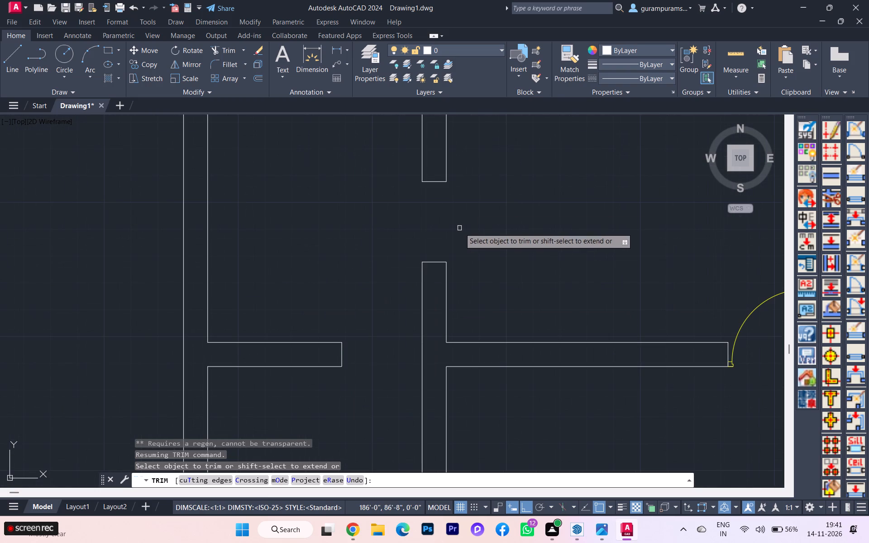
key("Escape")
Set the current object colour to the dark grey 99,100,102.
left_click(621, 48)
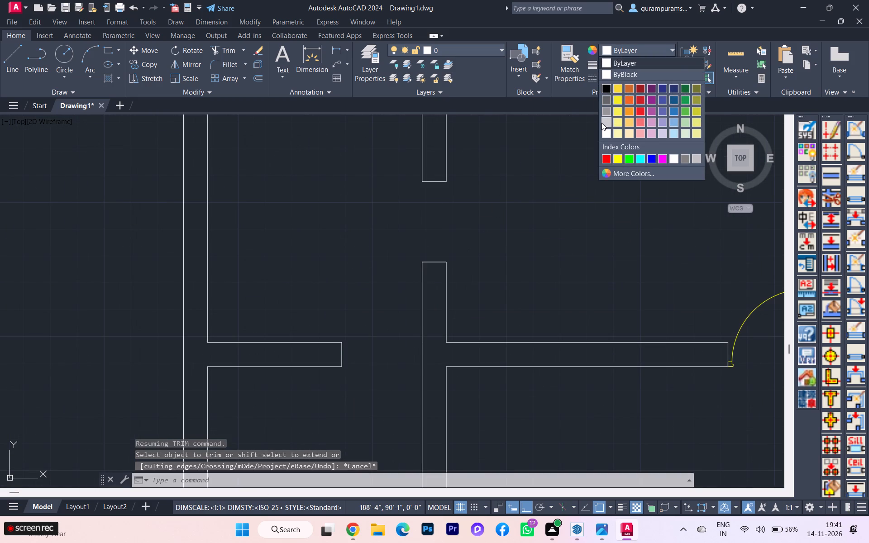
left_click(607, 100)
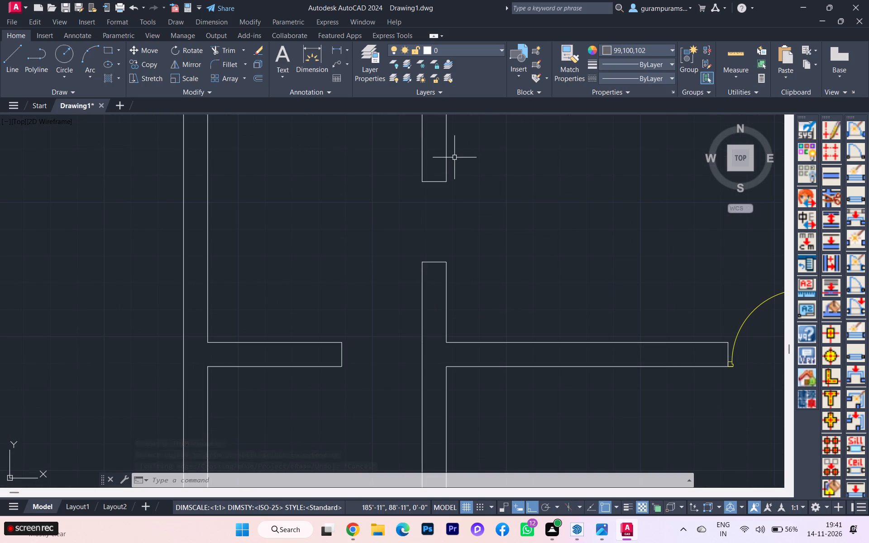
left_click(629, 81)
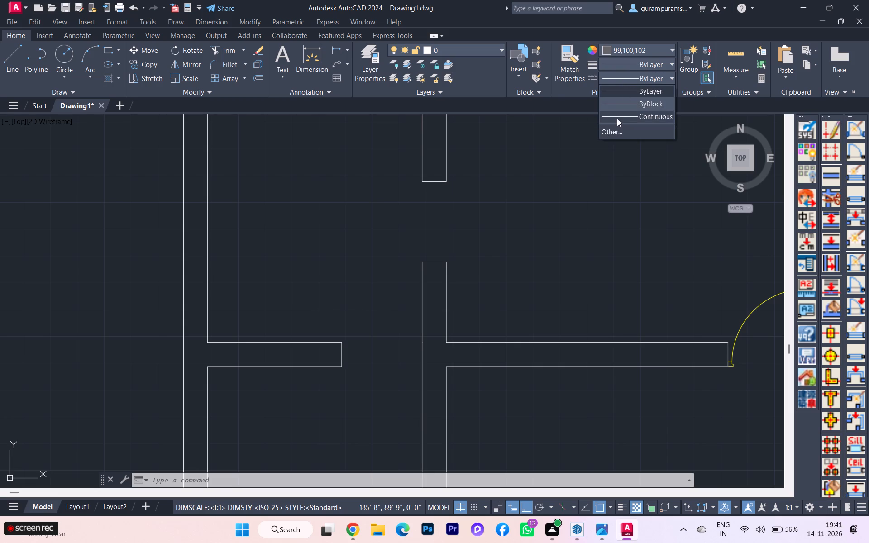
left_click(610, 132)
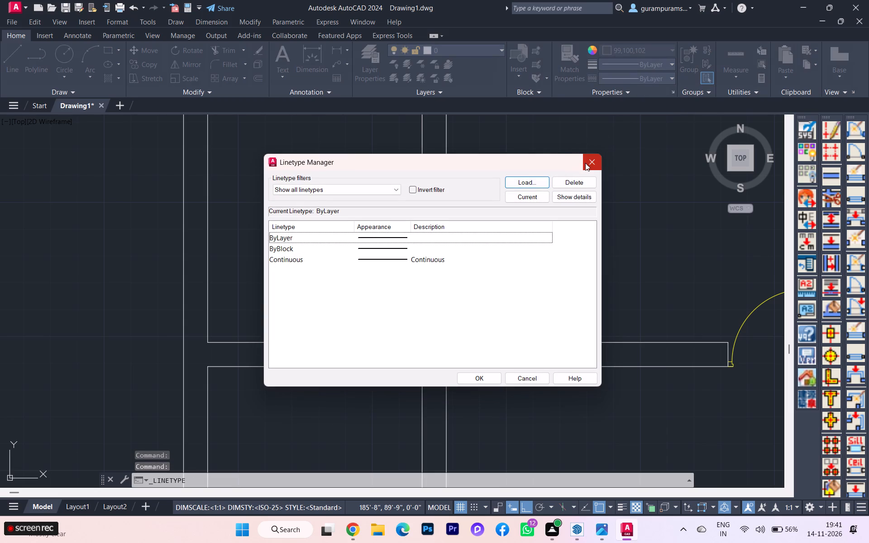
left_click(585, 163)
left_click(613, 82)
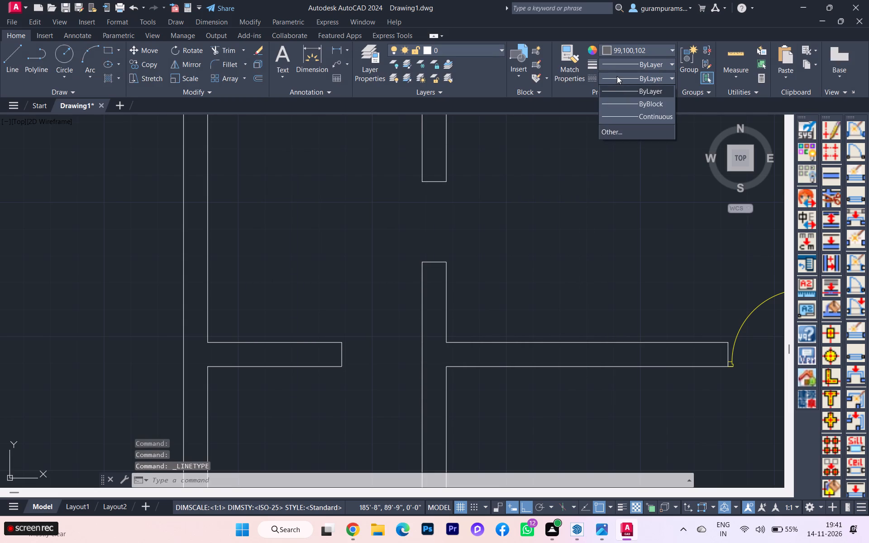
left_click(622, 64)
Load the ACAD_ISO02W100 (ISO dash) linetype into the drawing.
left_click(618, 79)
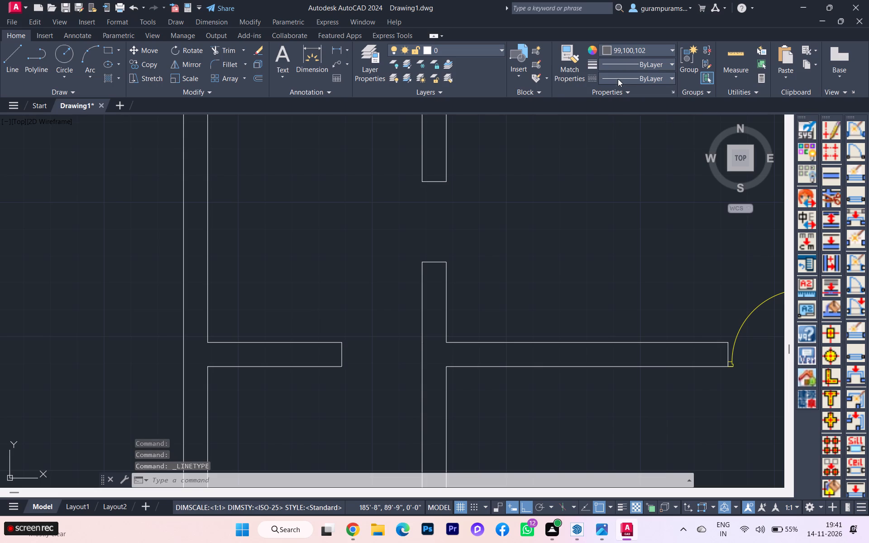
left_click(616, 129)
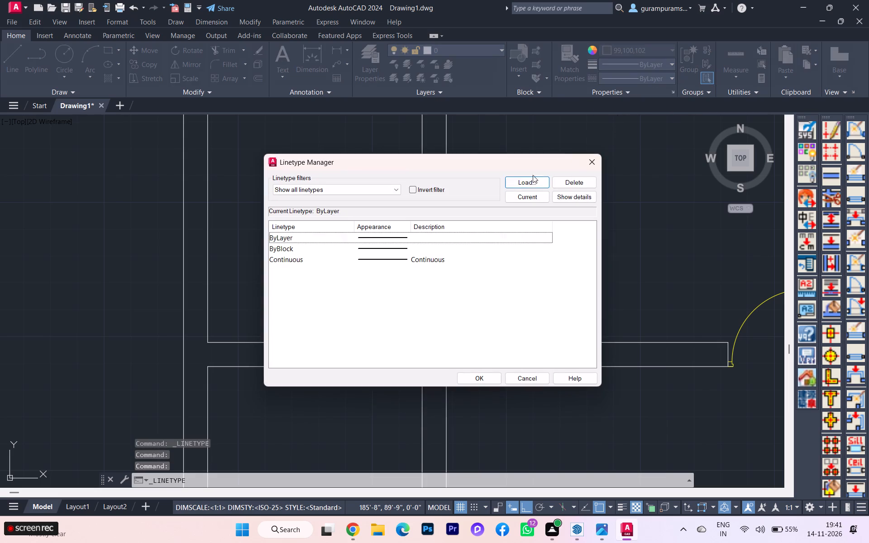
left_click(531, 185)
left_click(482, 254)
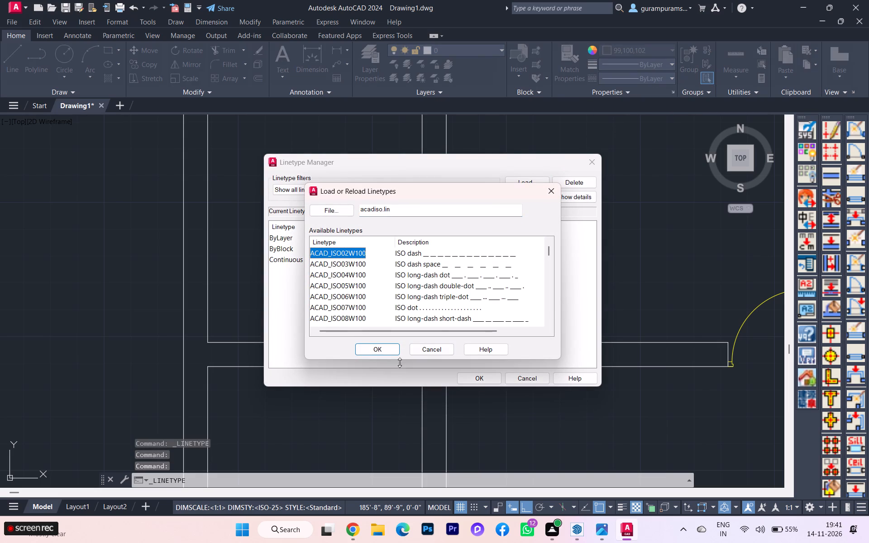
left_click(441, 254)
left_click(378, 351)
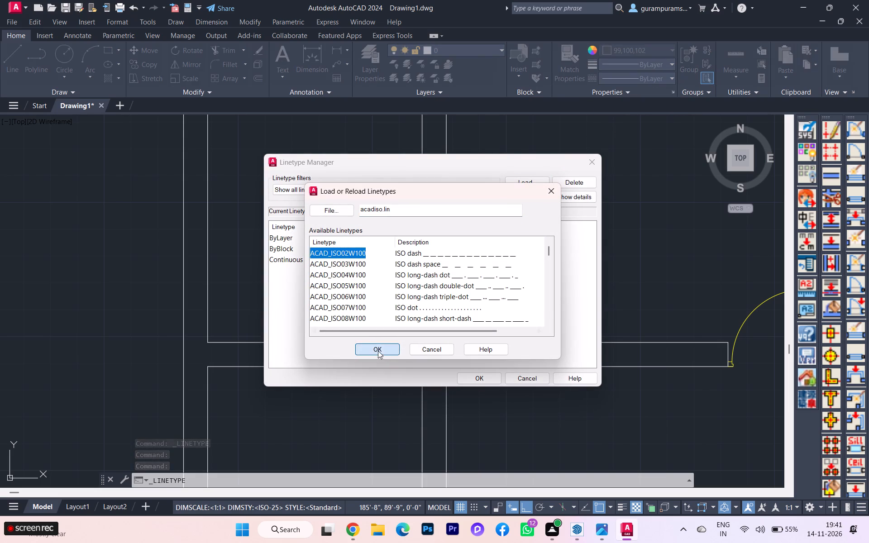
left_click(479, 381)
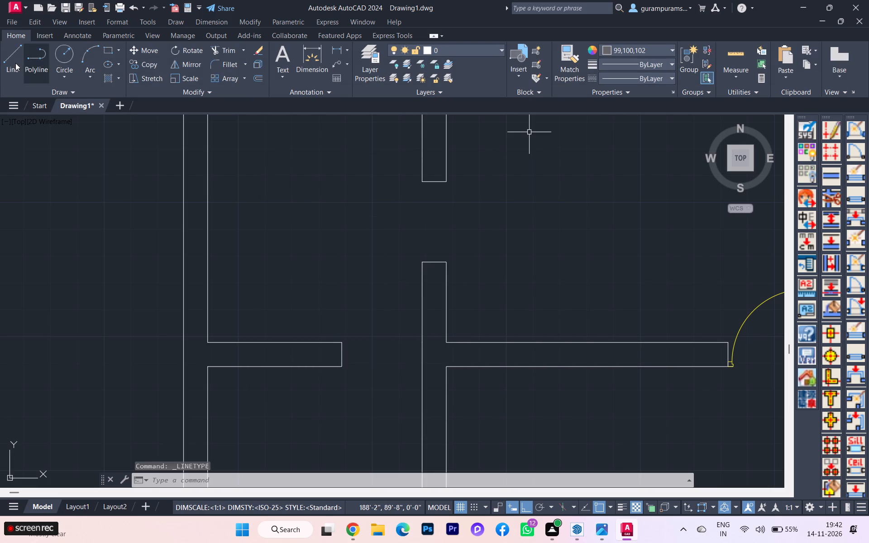
With ortho off, draw two crossing diagonal lines between the opposite jamb corners of the middle partition's door opening.
left_click(10, 62)
scroll(380, 189, "up", 1)
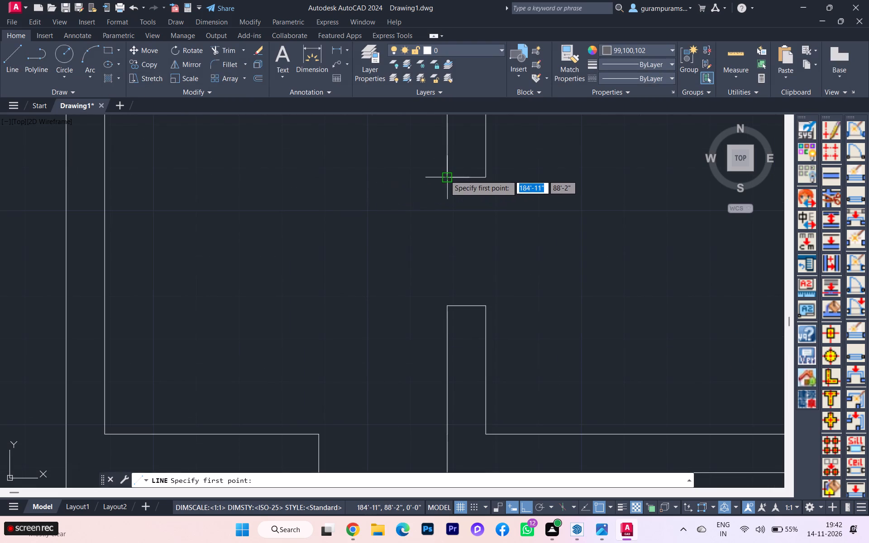
left_click(445, 175)
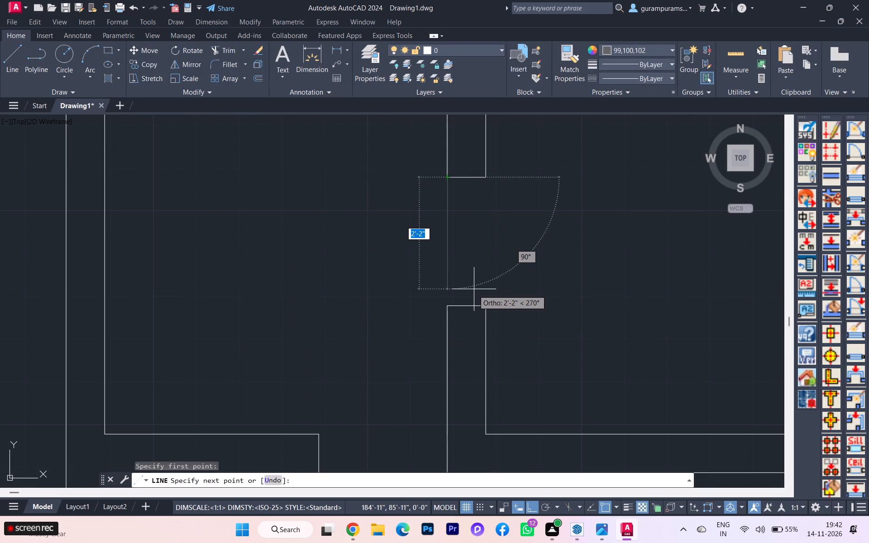
key("F8")
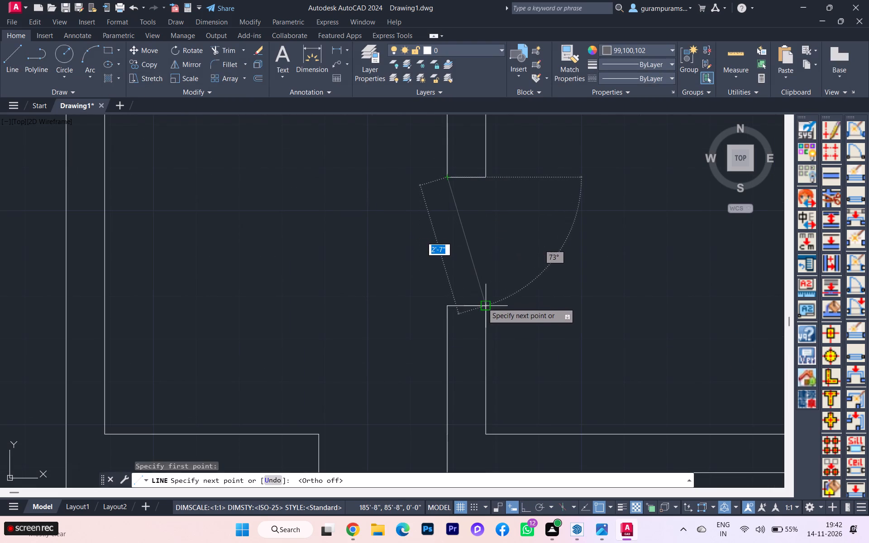
left_click(484, 304)
key("space")
key("space")
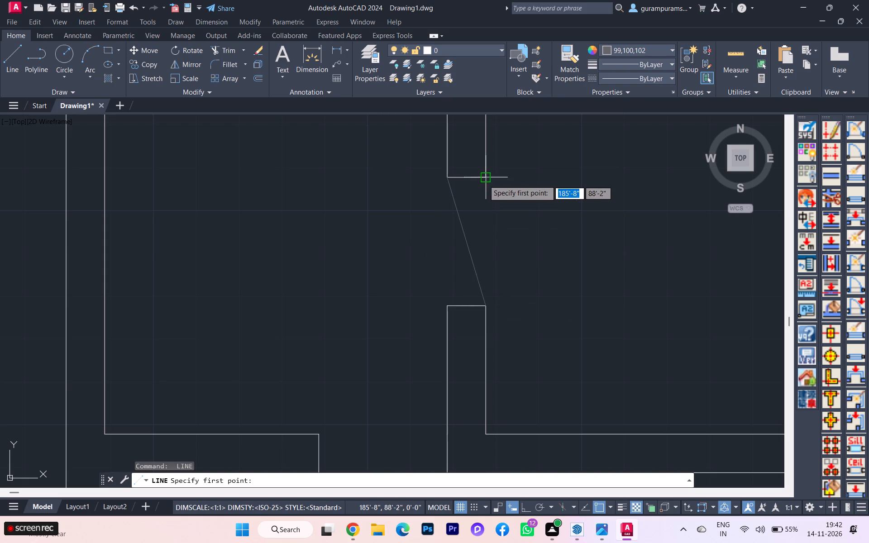
left_click(484, 179)
left_click(449, 306)
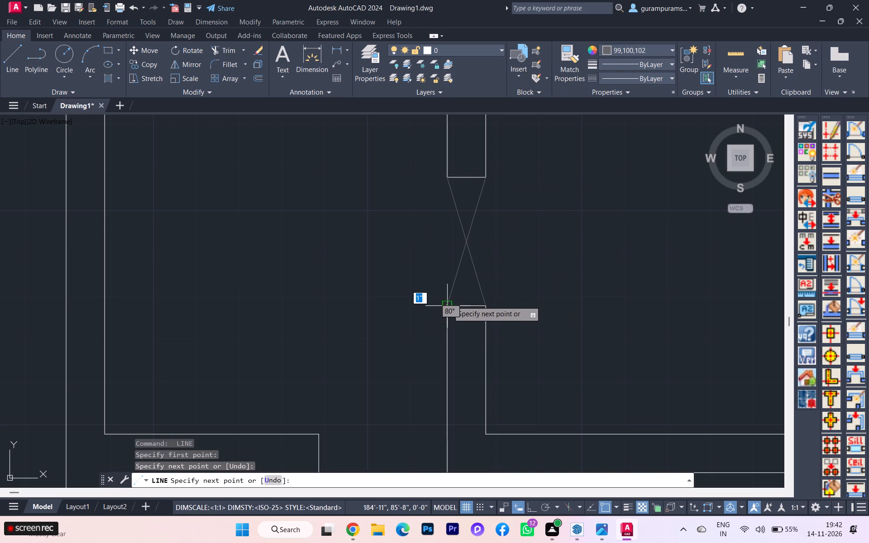
key("Escape")
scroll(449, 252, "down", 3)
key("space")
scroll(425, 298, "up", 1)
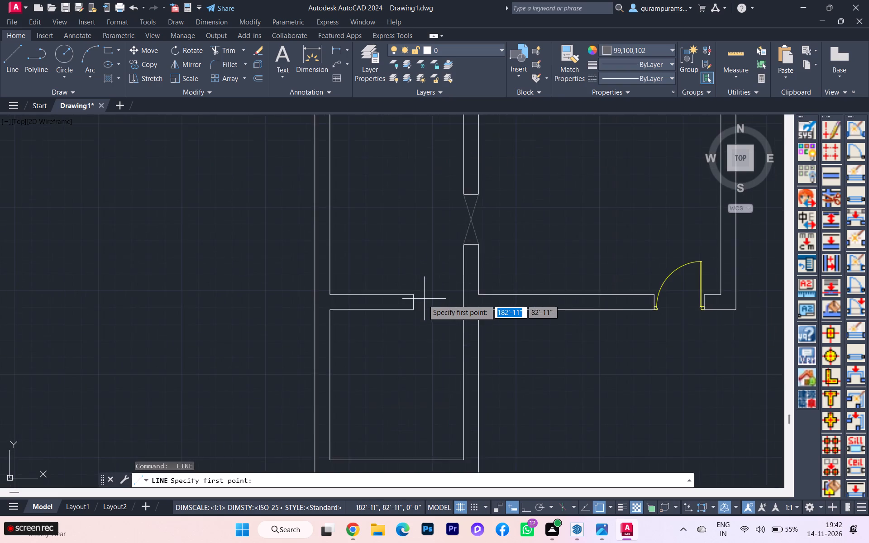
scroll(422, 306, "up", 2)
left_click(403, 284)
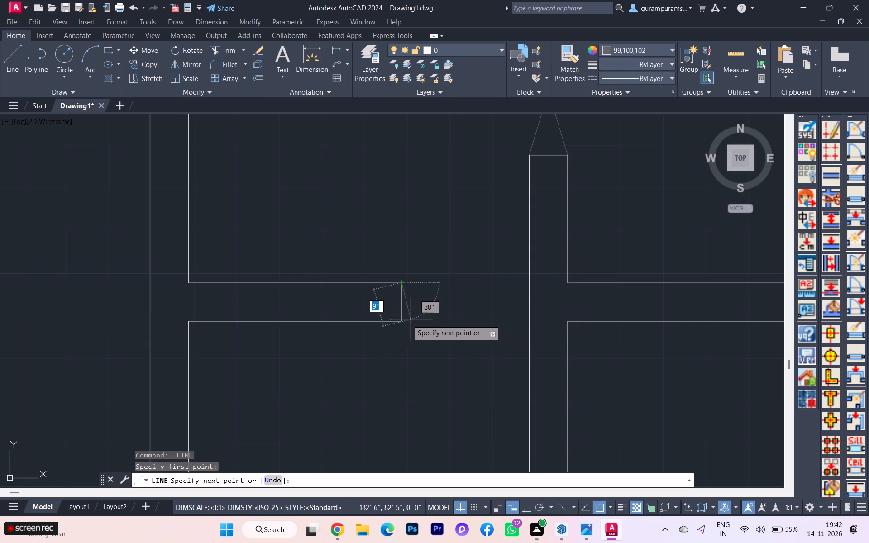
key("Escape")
Draw lines closing the east and west sides of the middle partition's opening, from jamb corner to jamb corner.
scroll(421, 324, "down", 1)
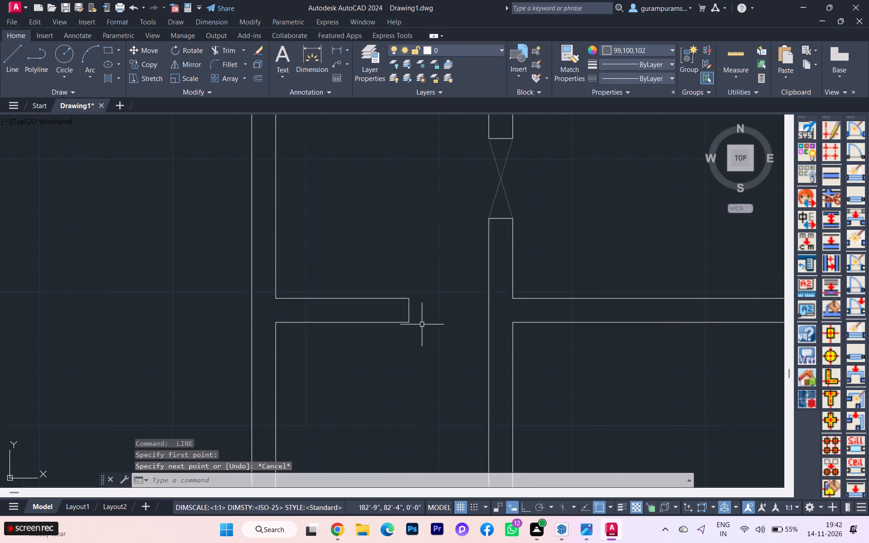
scroll(422, 325, "down", 2)
scroll(456, 261, "up", 2)
scroll(456, 261, "down", 1)
key("l")
key("Return")
scroll(469, 244, "up", 1)
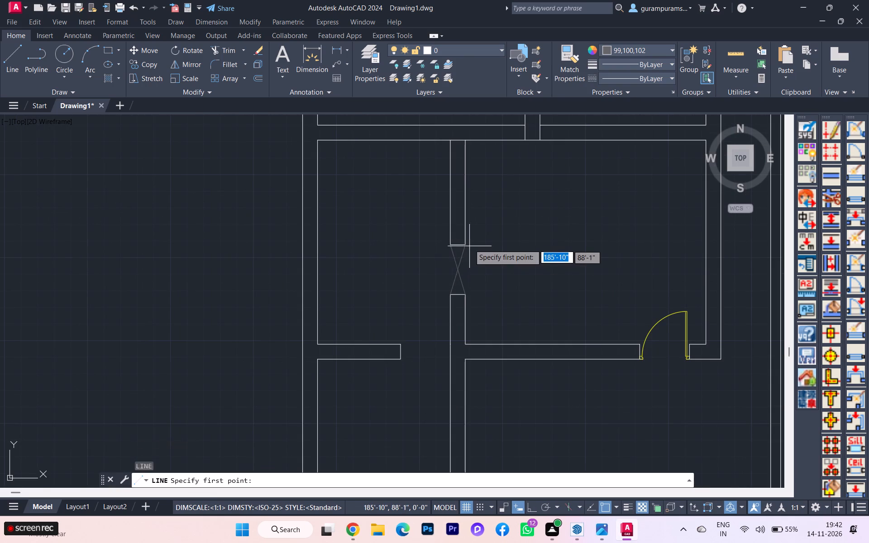
scroll(469, 244, "up", 1)
left_click(460, 245)
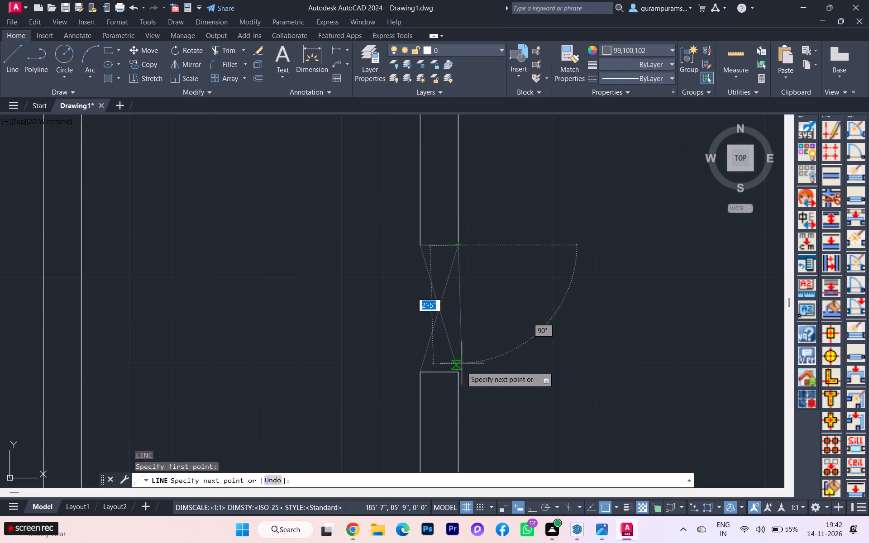
left_click(461, 376)
key("space")
key("space")
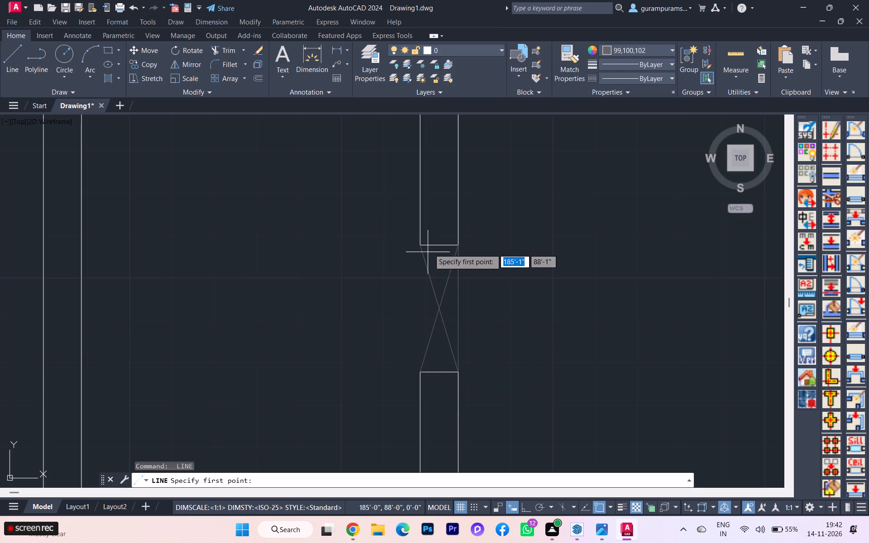
left_click(418, 244)
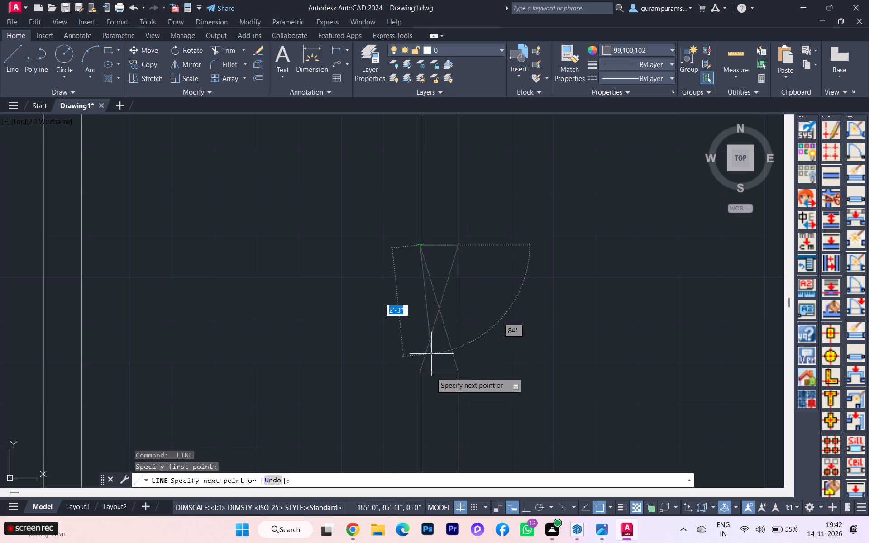
left_click(421, 376)
key("Escape")
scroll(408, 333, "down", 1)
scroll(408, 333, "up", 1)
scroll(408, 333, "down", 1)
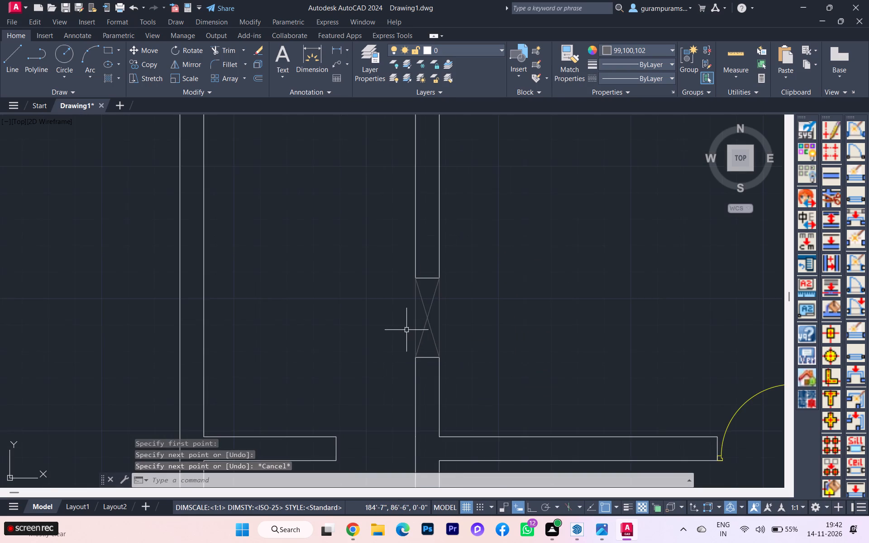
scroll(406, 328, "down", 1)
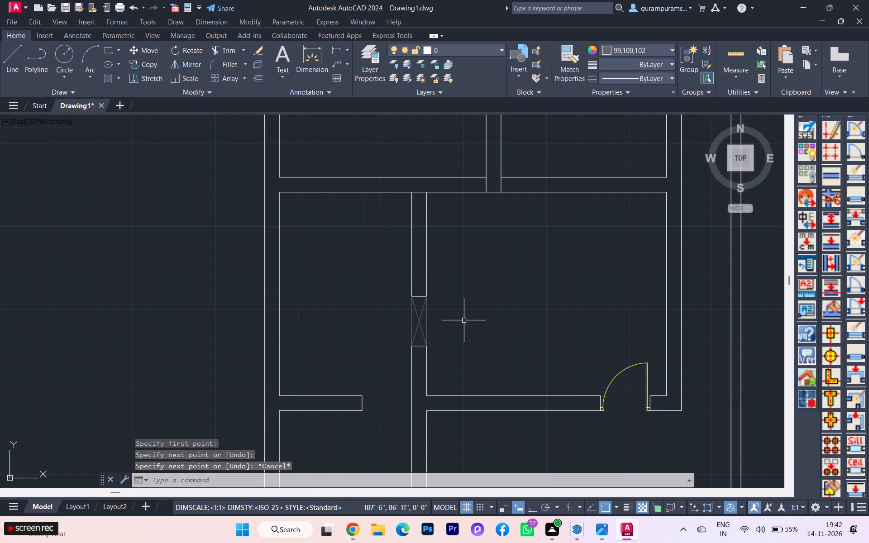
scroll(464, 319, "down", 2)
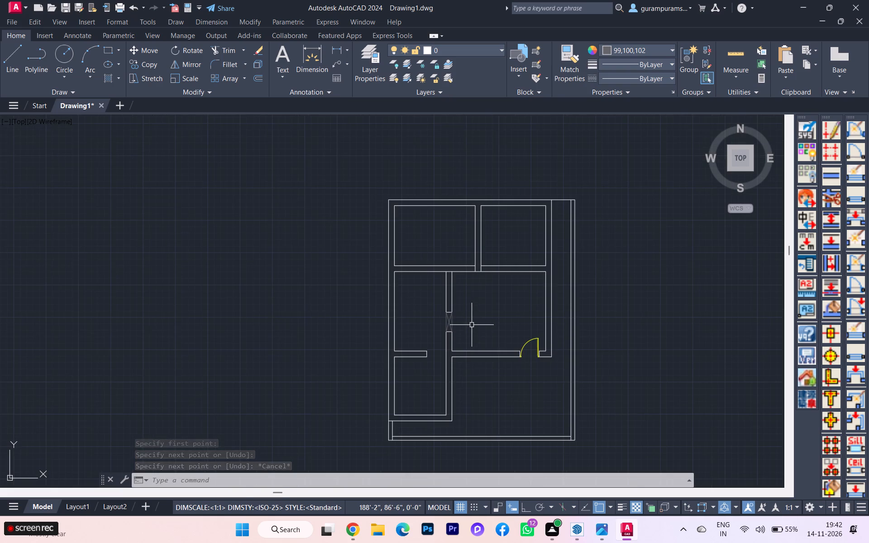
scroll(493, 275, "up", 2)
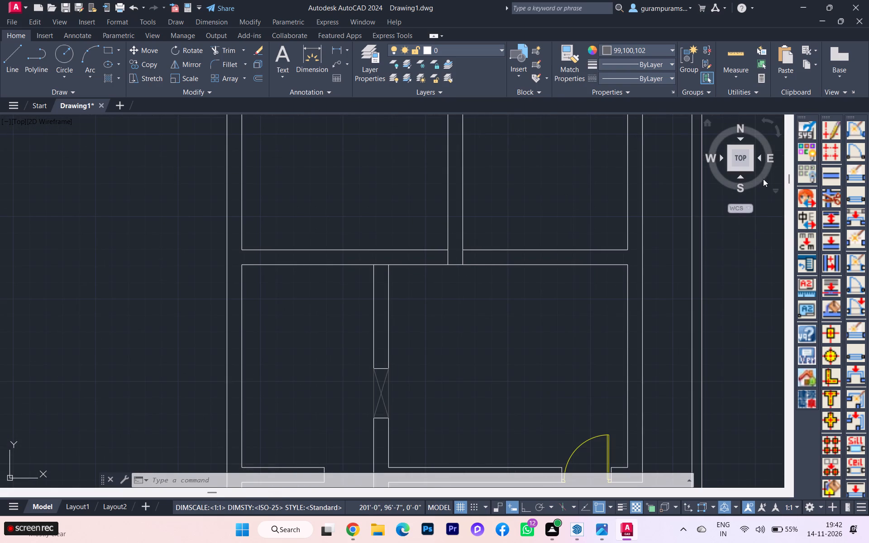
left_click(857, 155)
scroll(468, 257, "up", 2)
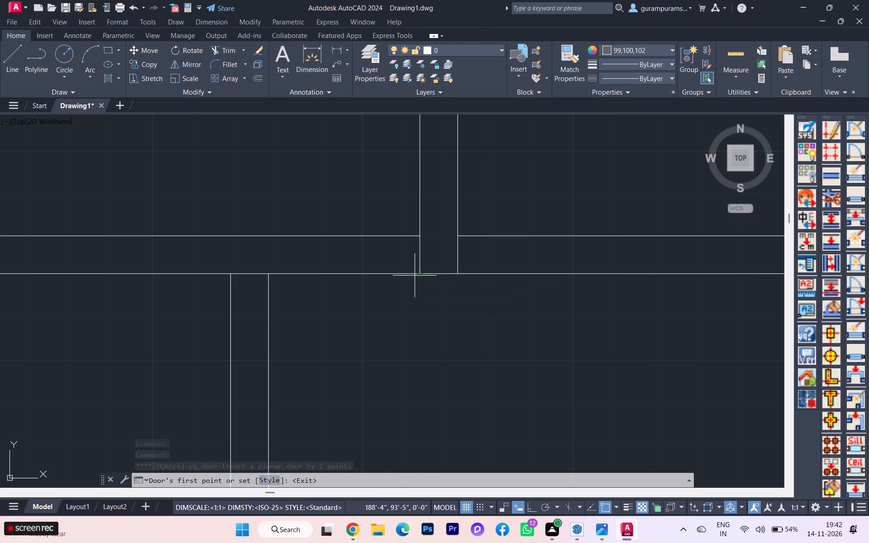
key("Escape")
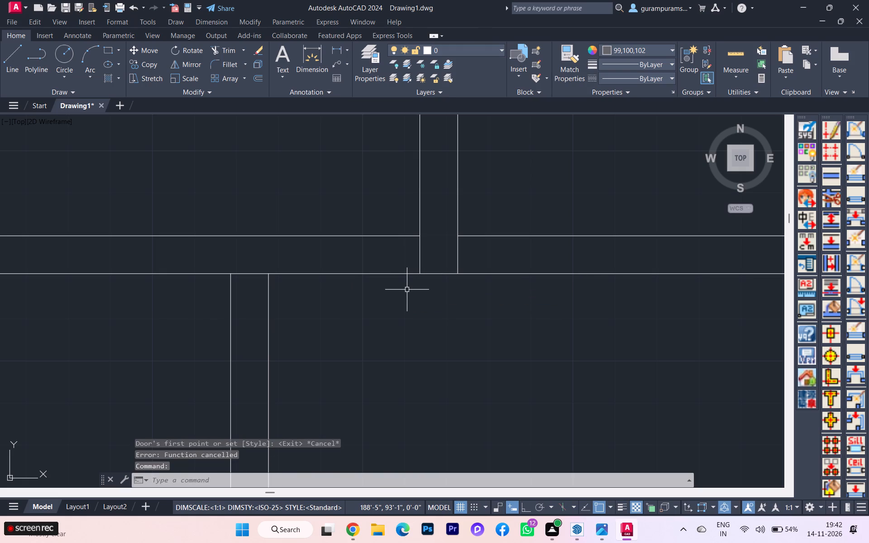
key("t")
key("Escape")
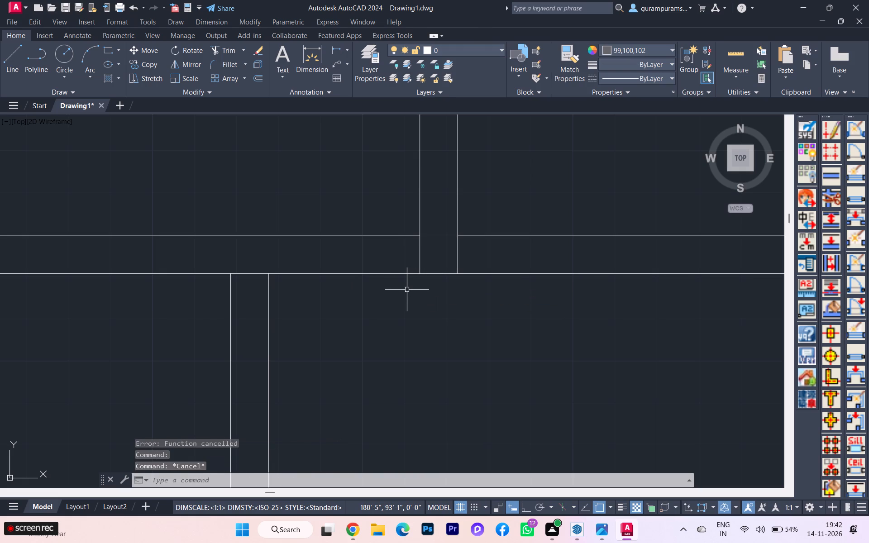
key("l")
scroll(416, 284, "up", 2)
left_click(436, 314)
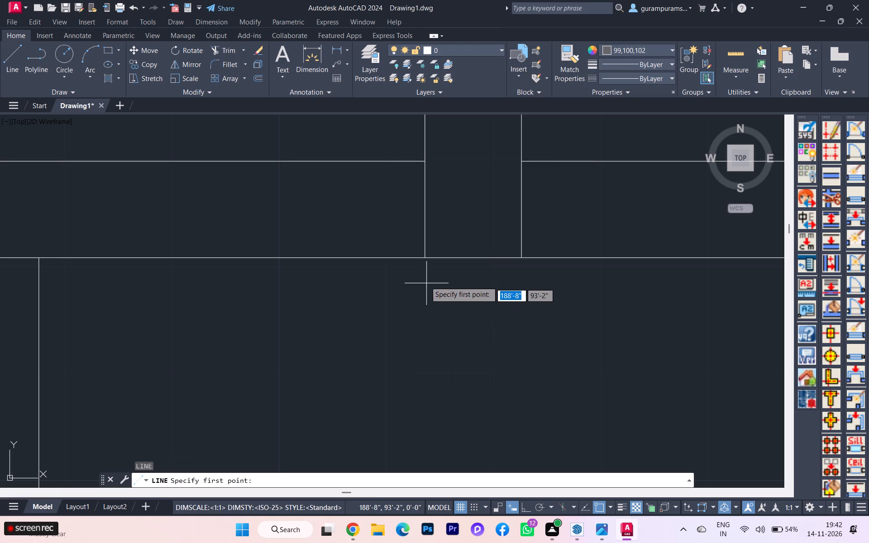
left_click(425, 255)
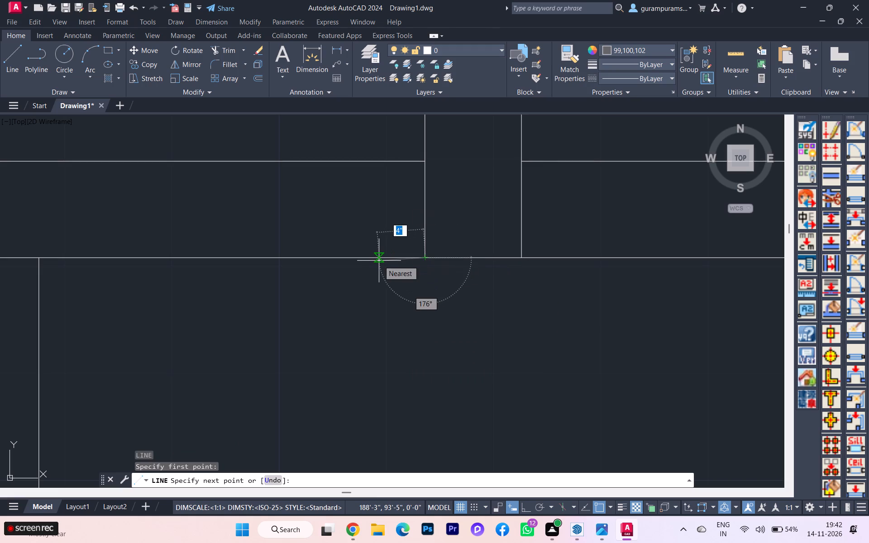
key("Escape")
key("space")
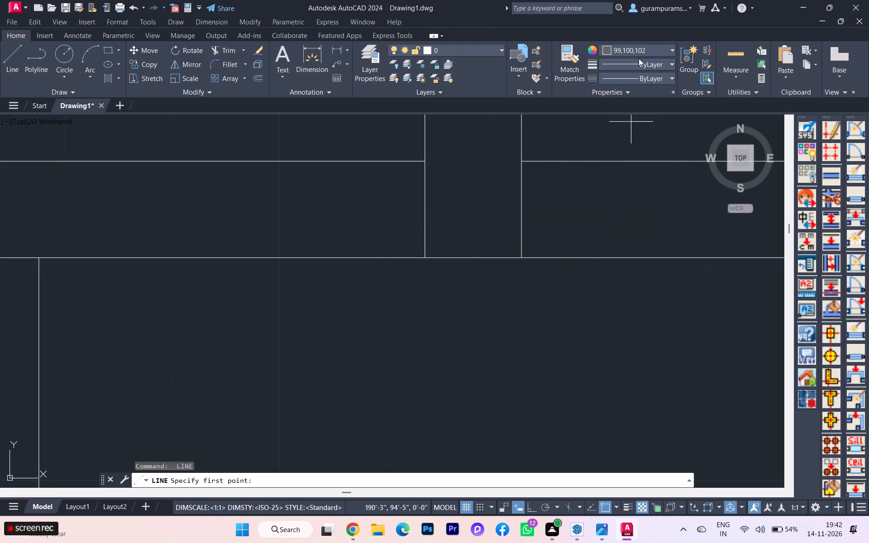
Set the current object colour back to ByLayer.
left_click(639, 58)
left_click(637, 48)
left_click(637, 48)
left_click(616, 59)
With ortho on, draw a 9" vertical jamb line across the horizontal wall, tracked 3" west of the upper partition's west face.
key("l")
key("Return")
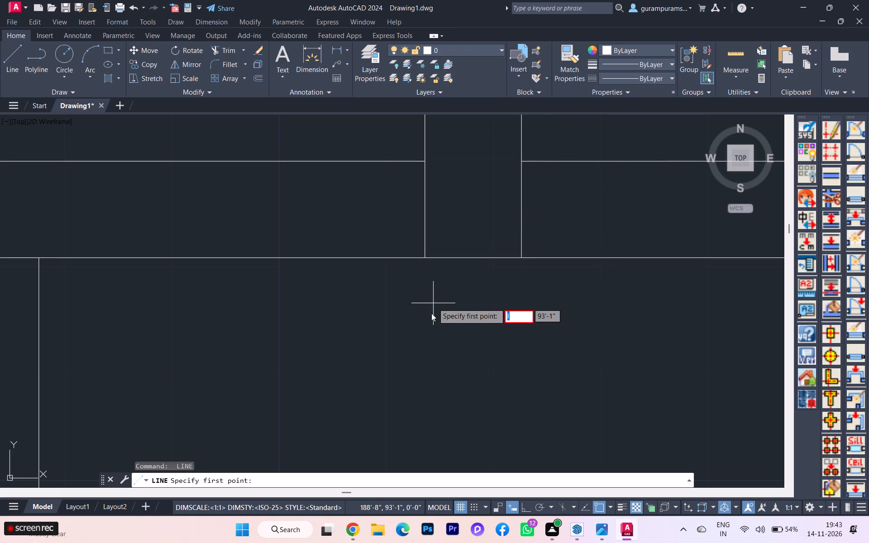
key("Escape")
key("space")
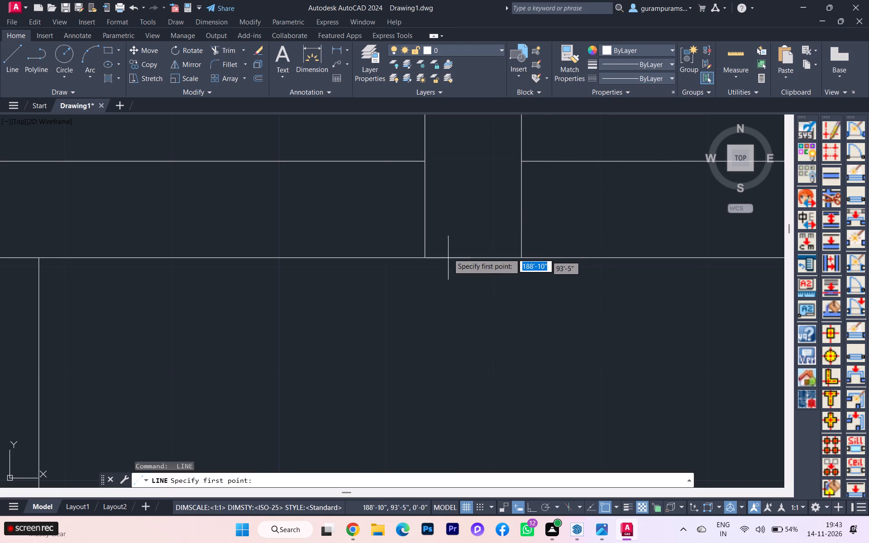
type("tk")
key("Return")
left_click(425, 257)
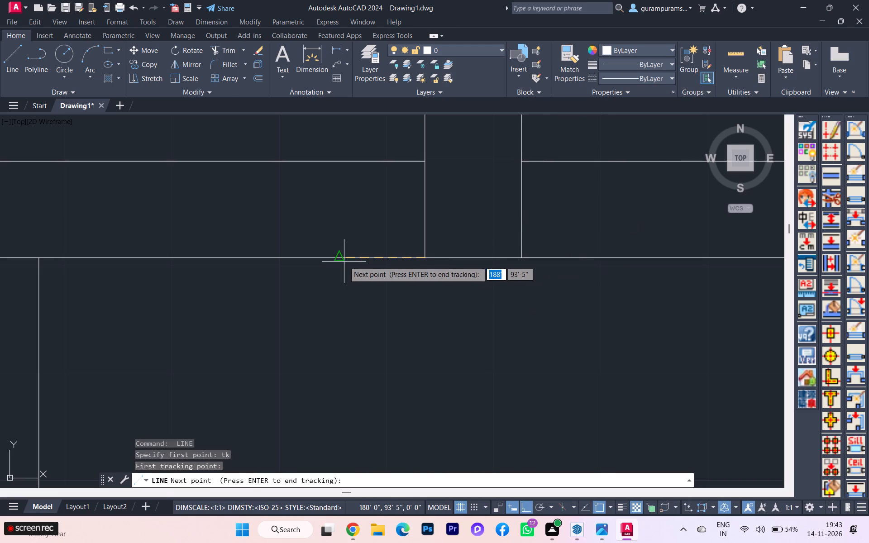
key("3")
key("Return")
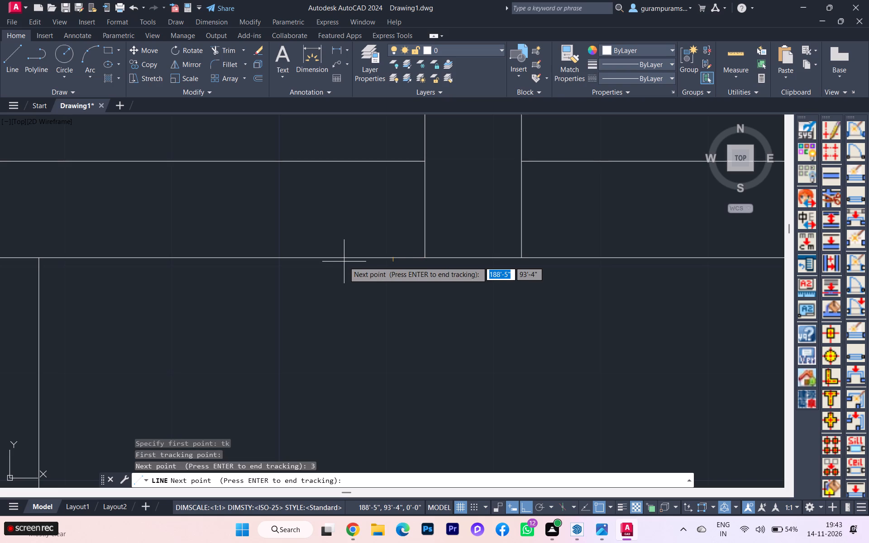
key("Return")
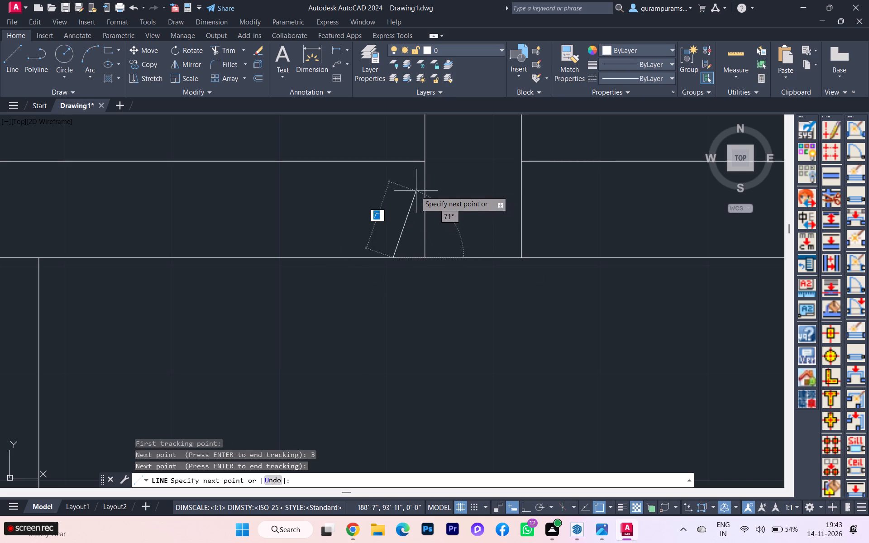
key("F8")
left_click(394, 163)
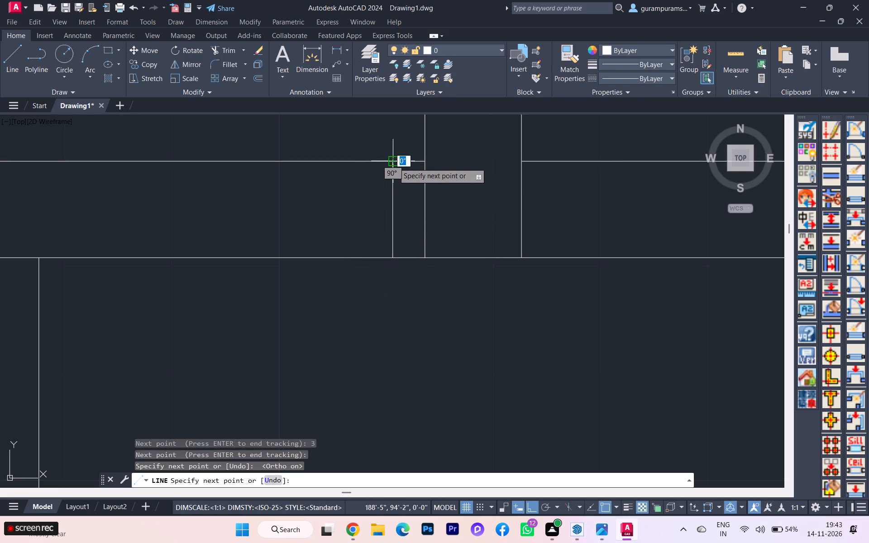
key("Escape")
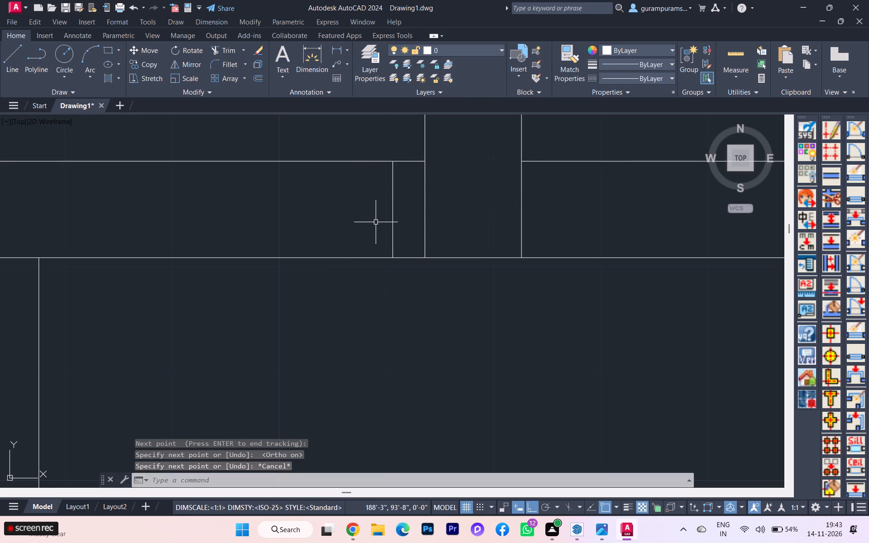
Mirror the new jamb line about a vertical axis near the upper partition's centre, keeping the original.
left_click(379, 213)
key("Escape")
left_click(402, 213)
left_click(382, 202)
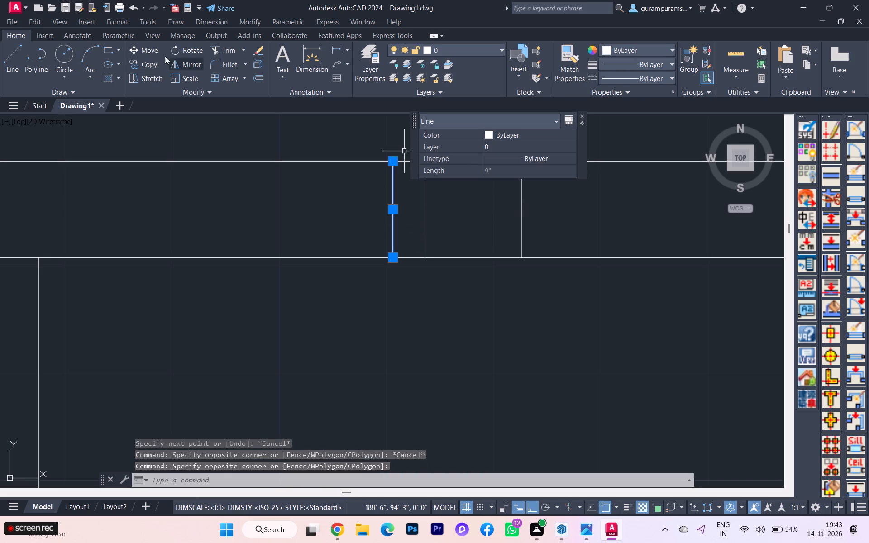
left_click(194, 64)
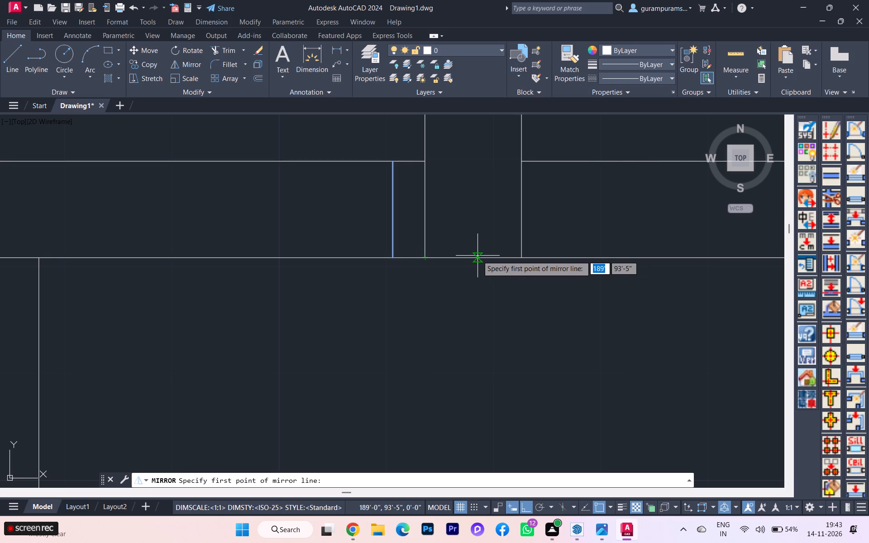
left_click(479, 258)
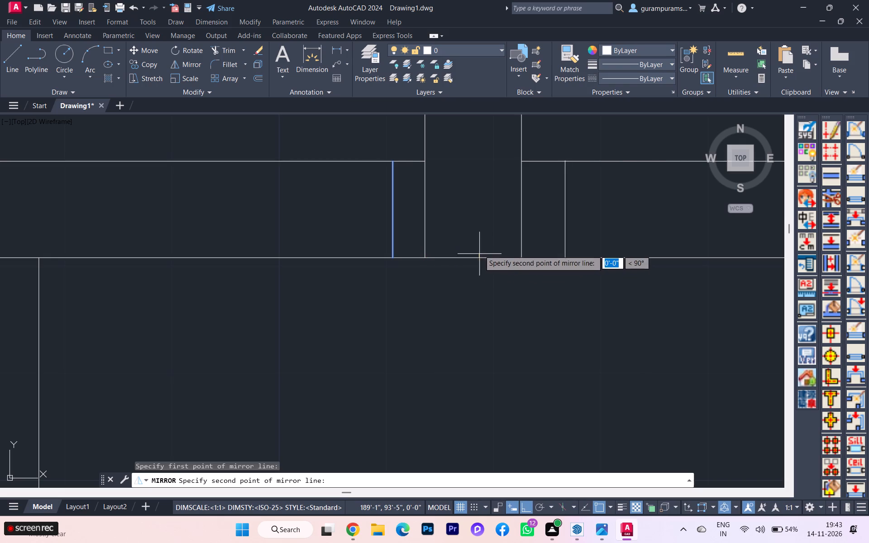
left_click(477, 179)
left_click_drag(502, 217, 477, 179)
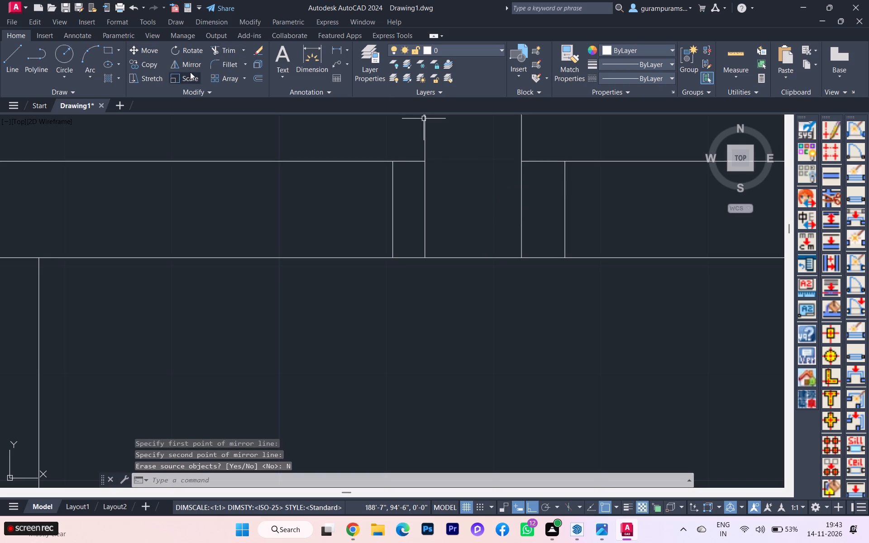
Trim both upper partition lines where they cross the horizontal wall's thickness between the two jamb lines.
key("e")
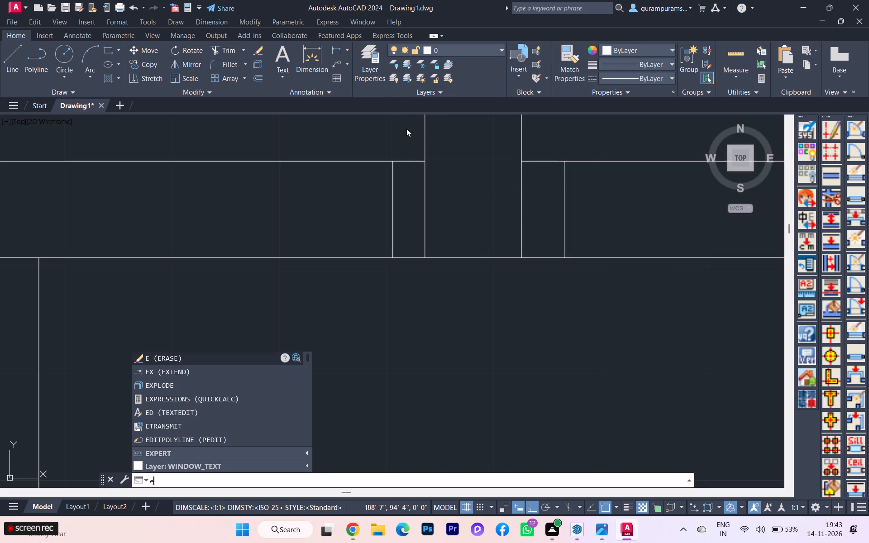
key("Escape")
type("tr")
key("Return")
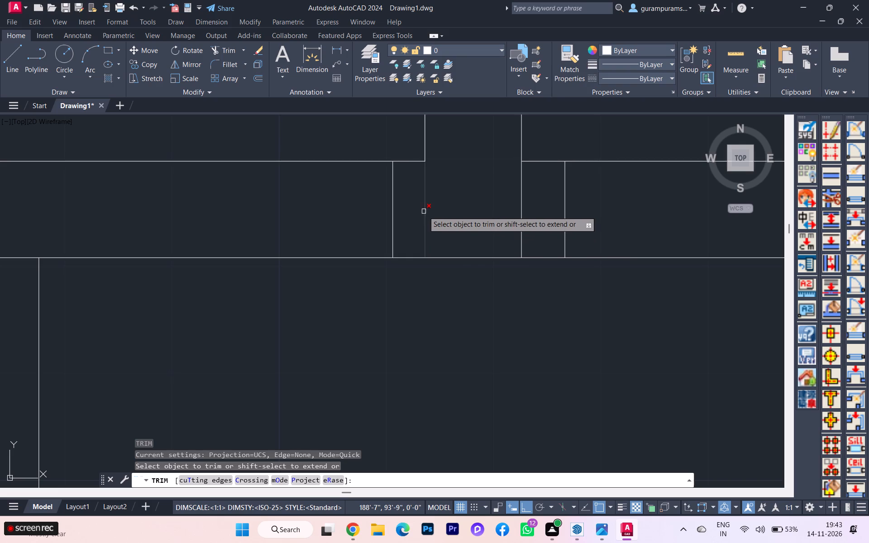
left_click(424, 211)
left_click(521, 216)
scroll(520, 227, "down", 1)
scroll(520, 228, "up", 1)
scroll(520, 228, "down", 4)
scroll(517, 257, "up", 1)
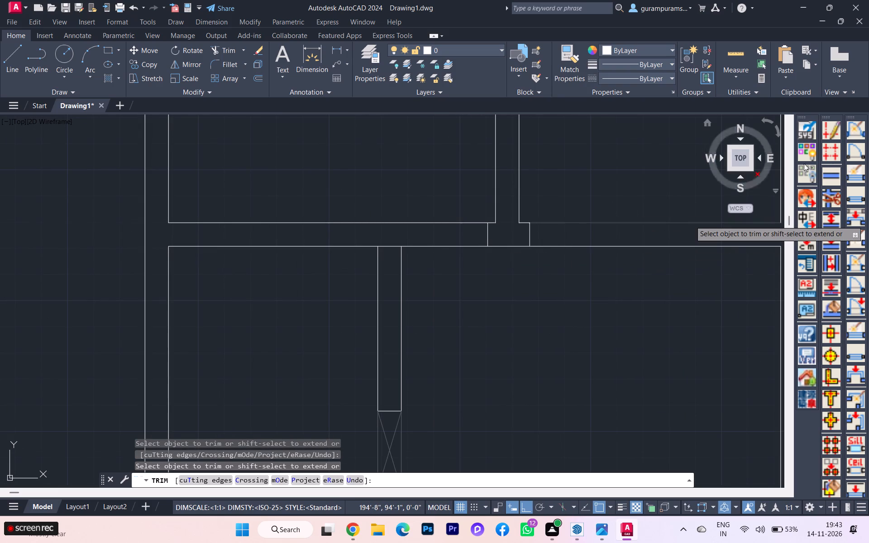
Insert a 2'6" planar door running west from the base of the west jamb line, hinged at the east end and swinging north.
left_click(850, 152)
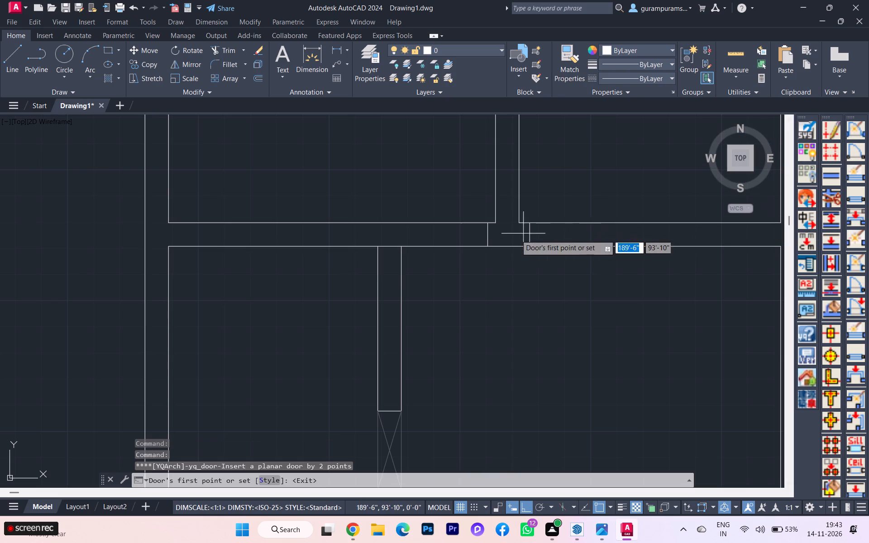
scroll(498, 241, "up", 2)
left_click(472, 256)
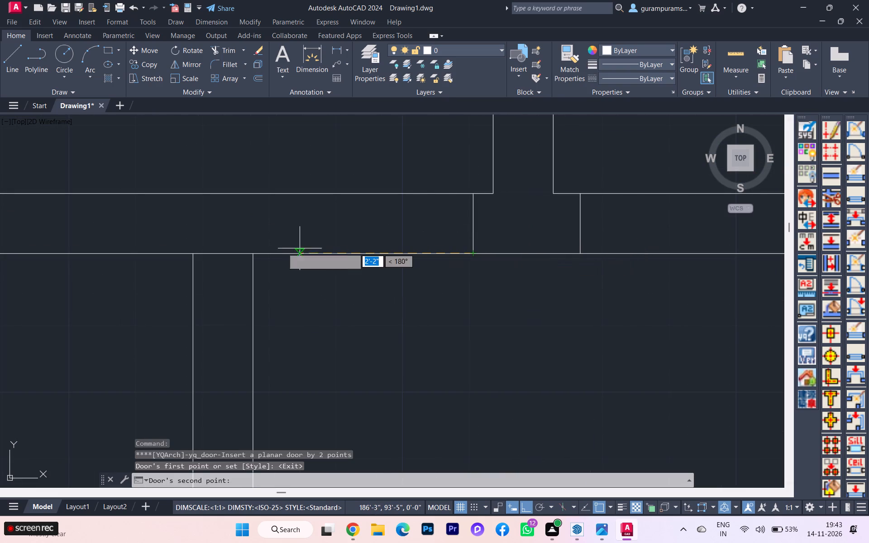
type("2'6")
key("Return")
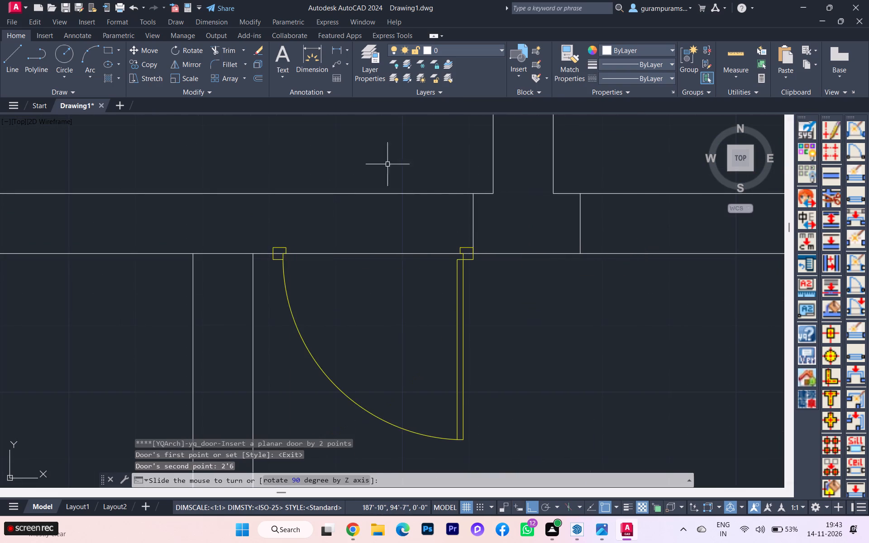
left_click(463, 403)
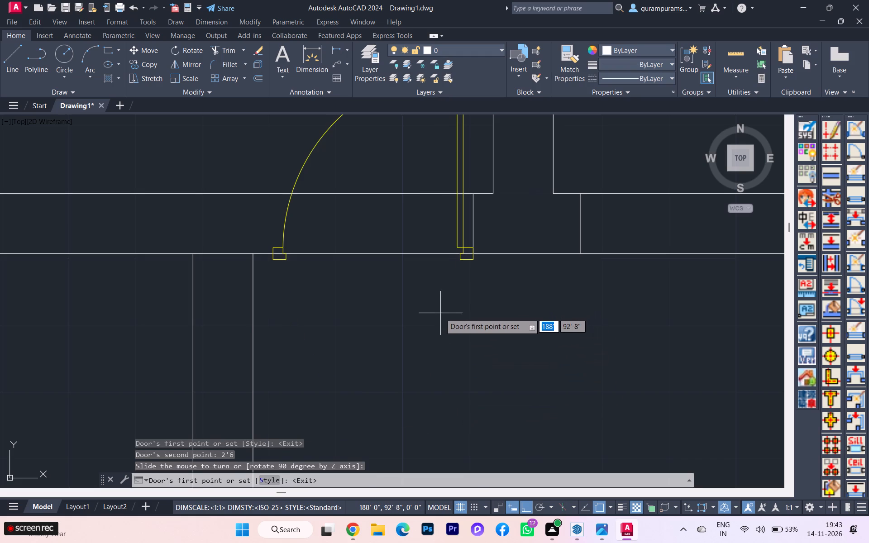
key("Escape")
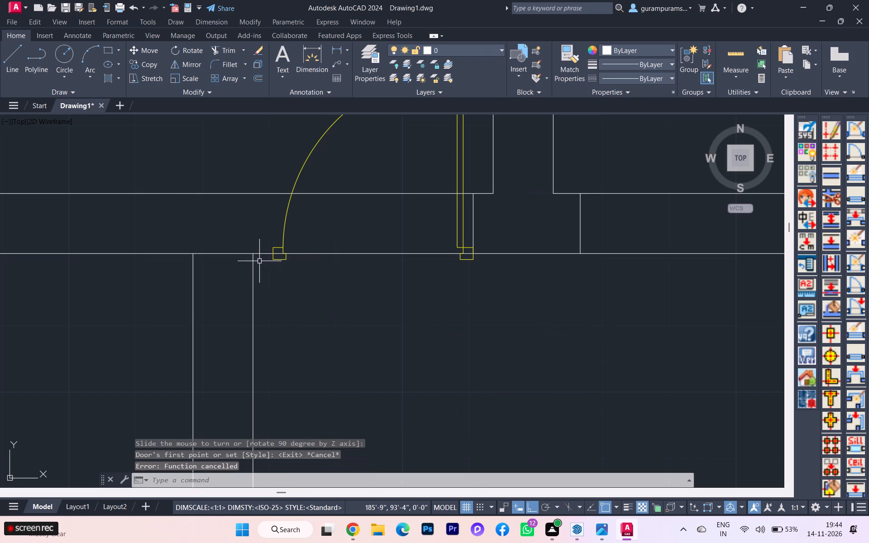
Extend both lines of the lower partition up through the horizontal wall to its north face.
type("ex")
key("Return")
left_click(253, 258)
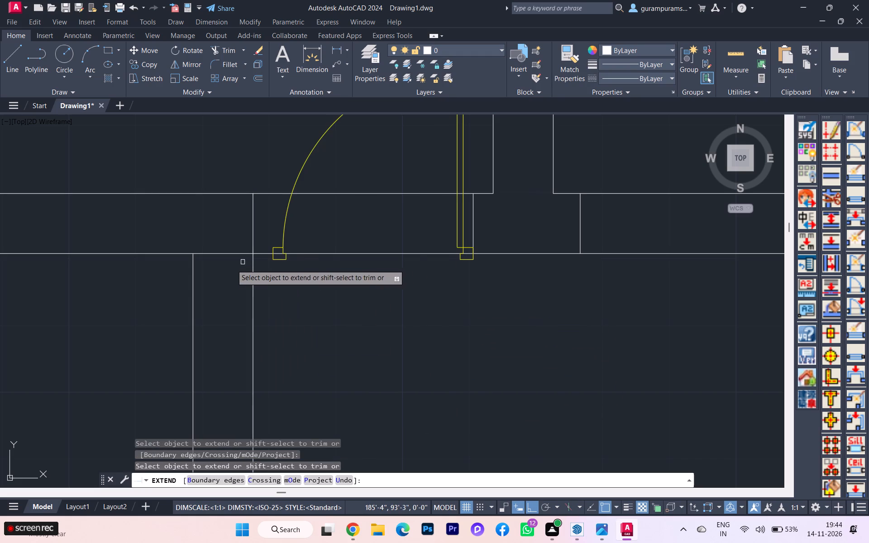
left_click(191, 266)
scroll(364, 284, "down", 1)
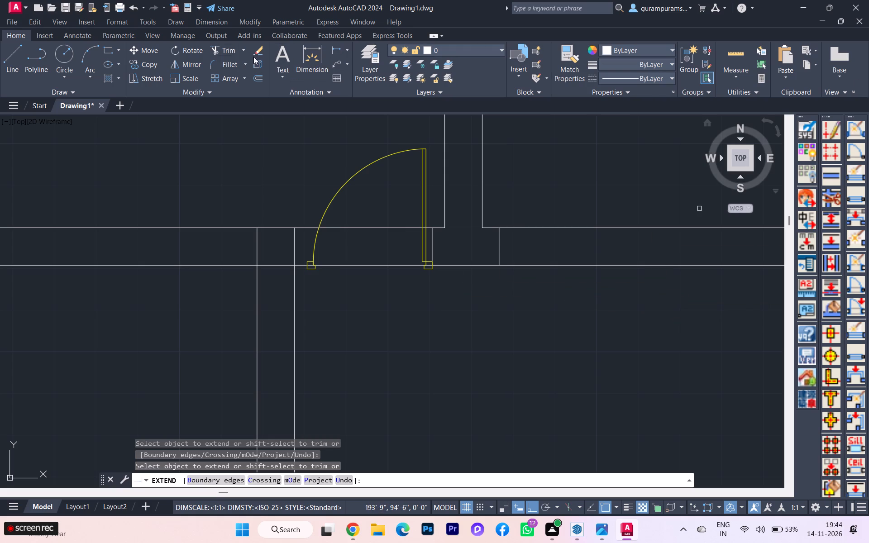
Trim the horizontal wall's south face line between the two lower partition lines.
left_click(230, 52)
left_click(279, 266)
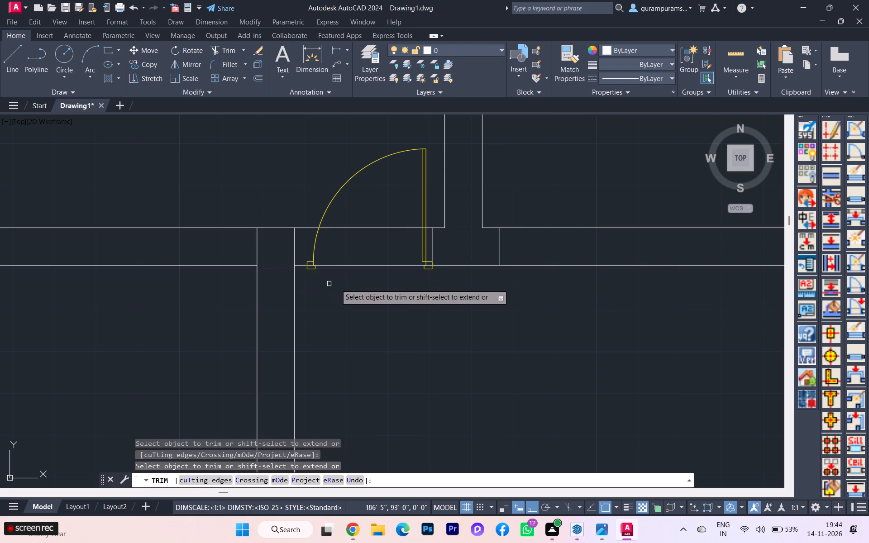
key("Escape")
left_click(435, 257)
key("Escape")
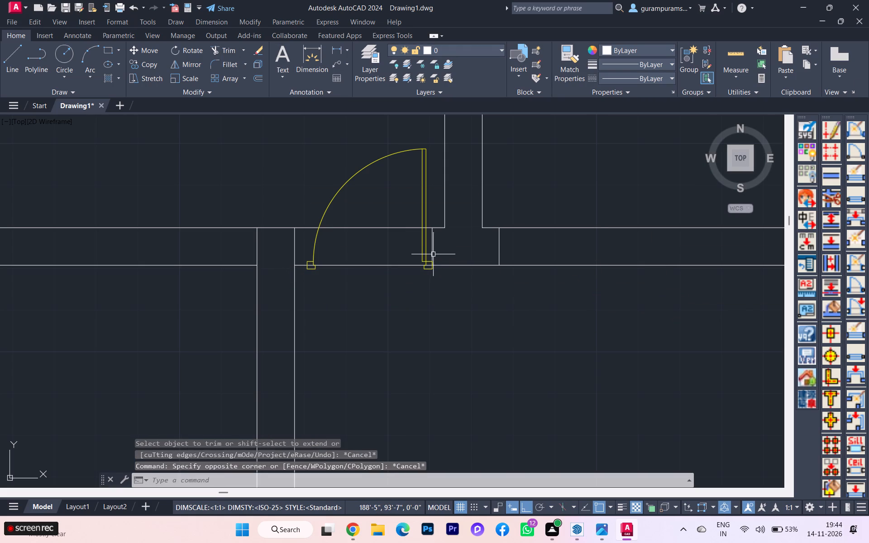
Move the new door block straight up so the bottom corner of its frame sits on the wall's south face line.
scroll(313, 259, "up", 2)
left_click(313, 259)
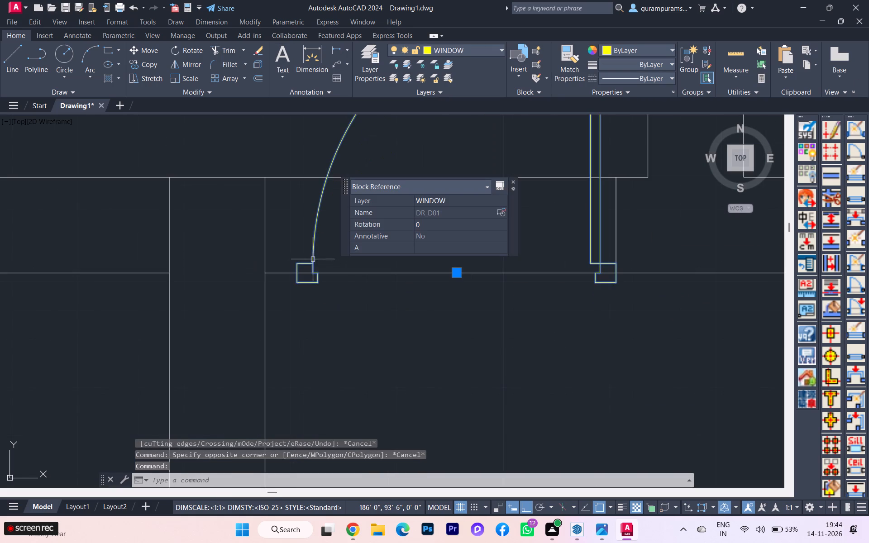
key("m")
key("Return")
scroll(294, 290, "up", 4)
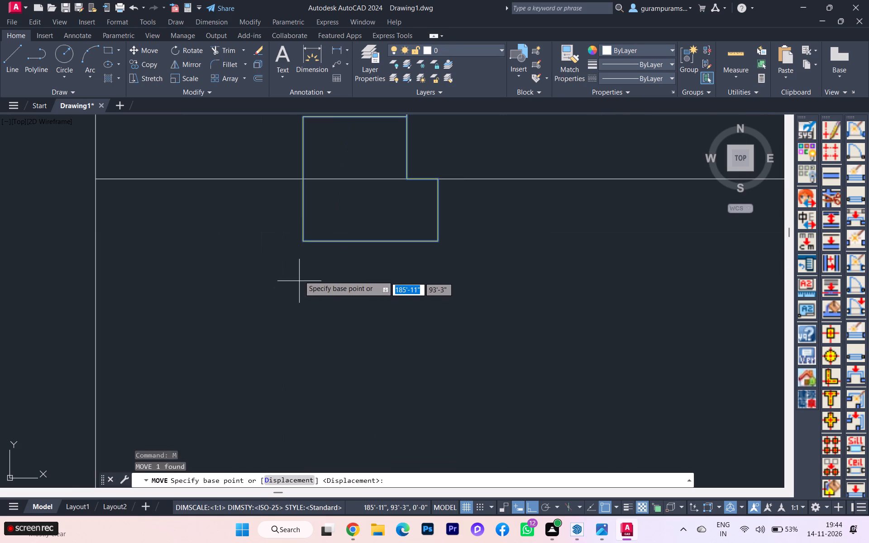
left_click(303, 242)
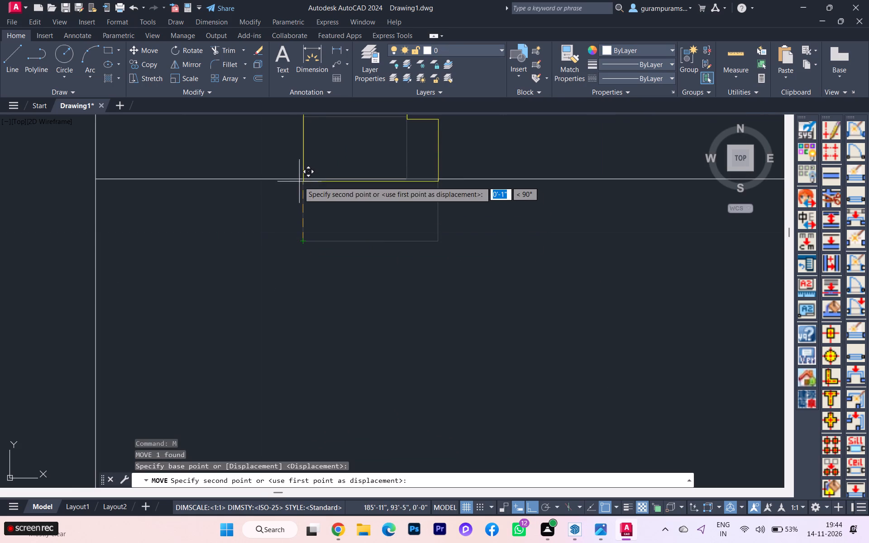
left_click(300, 180)
scroll(331, 258, "down", 4)
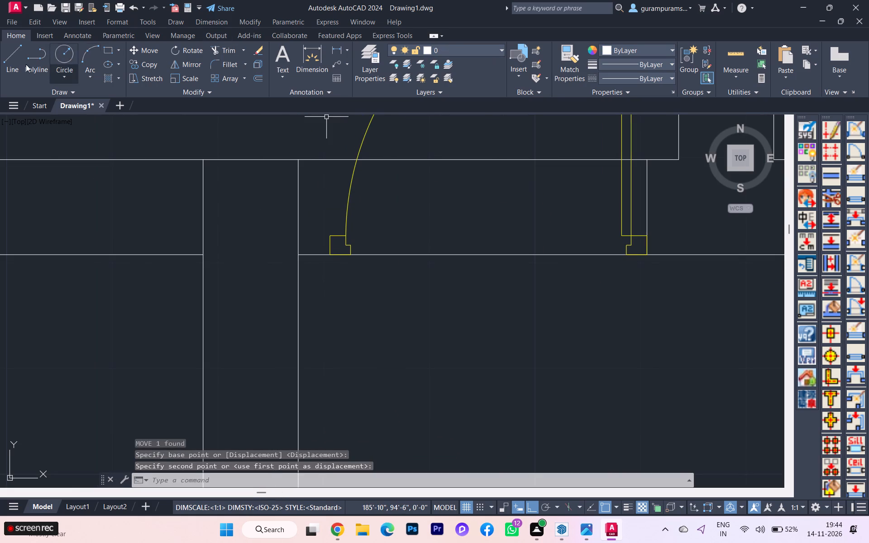
Draw a vertical jamb line from the outer corner of the door's west frame up to the wall's north face.
left_click(8, 54)
scroll(372, 236, "up", 2)
scroll(307, 271, "down", 2)
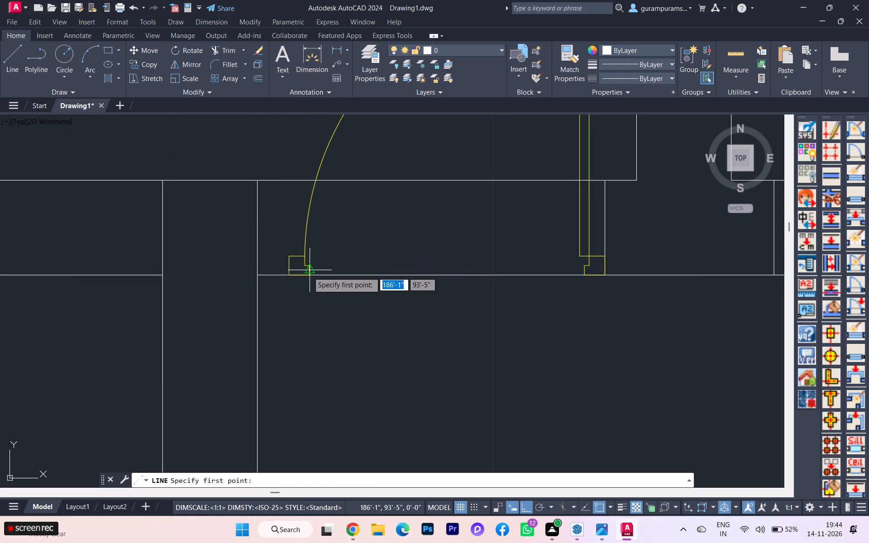
scroll(303, 277, "up", 1)
left_click(277, 274)
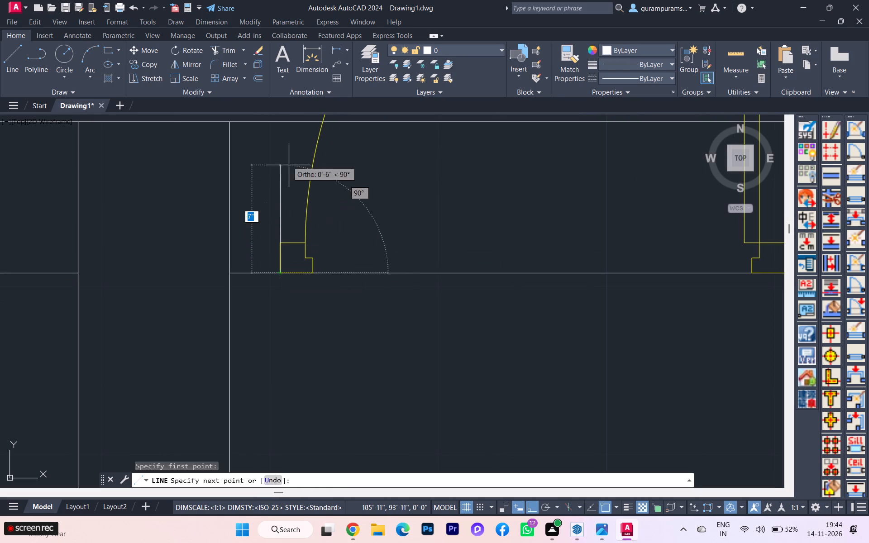
left_click(276, 124)
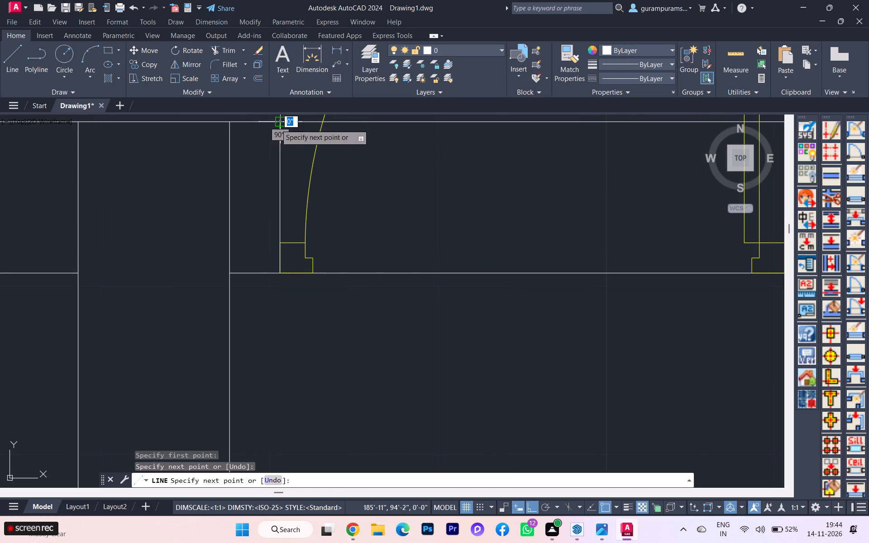
key("Escape")
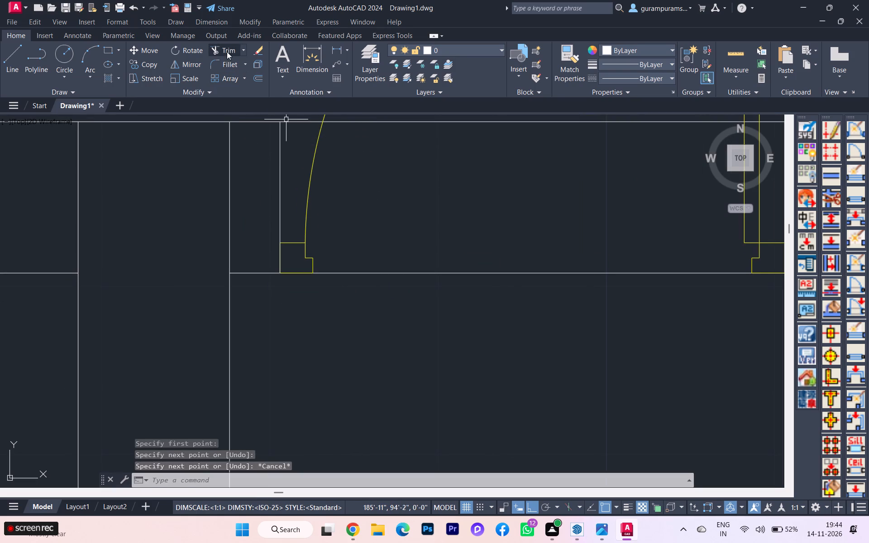
Trim the wall's north face line across the door opening, from the door leaf west to the new jamb line.
left_click(227, 52)
scroll(383, 181, "down", 5)
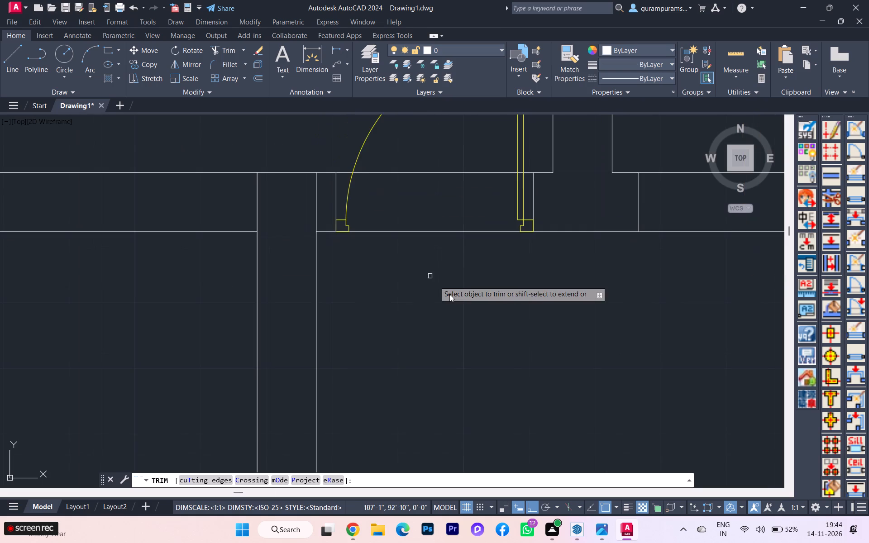
left_click(484, 171)
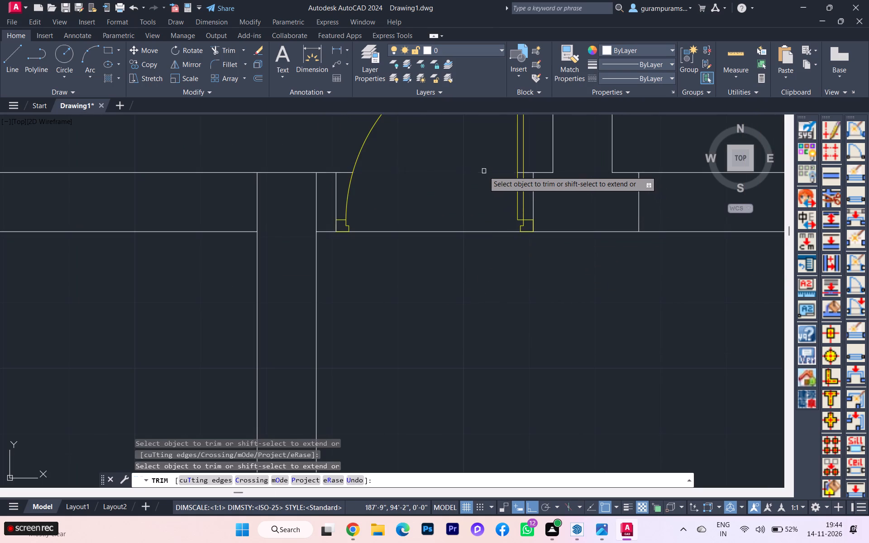
scroll(374, 174, "up", 2)
left_click(315, 171)
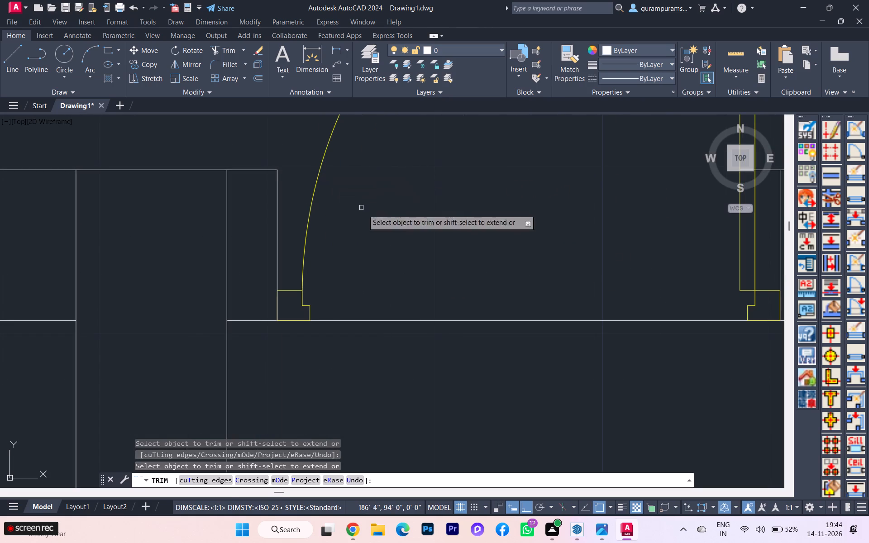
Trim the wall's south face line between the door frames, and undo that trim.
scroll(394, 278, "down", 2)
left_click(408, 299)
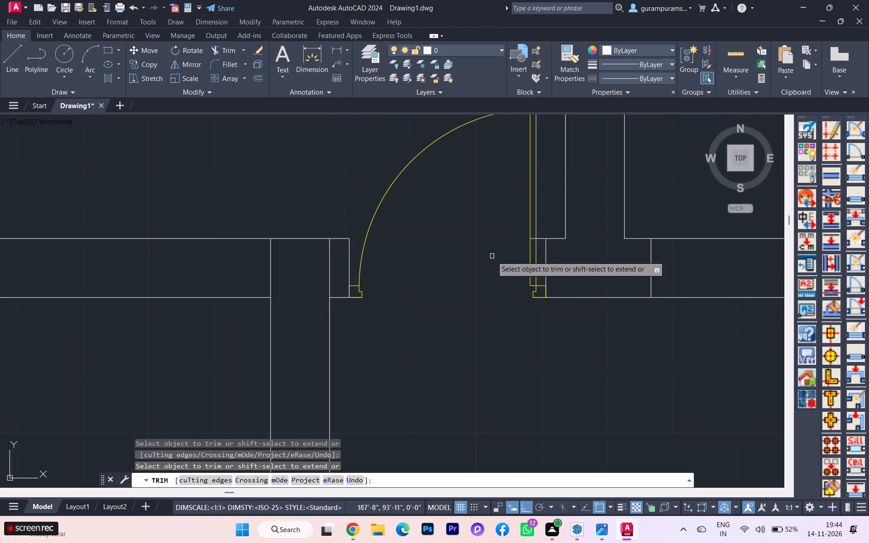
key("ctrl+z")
Trim the remaining north face line pieces at the door leaf back to the east jamb line.
scroll(481, 279, "down", 2)
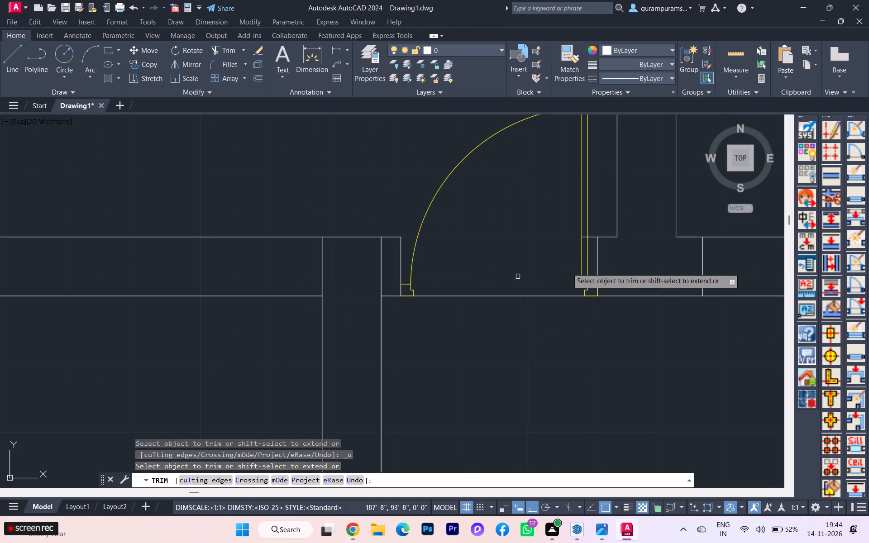
left_click(584, 237)
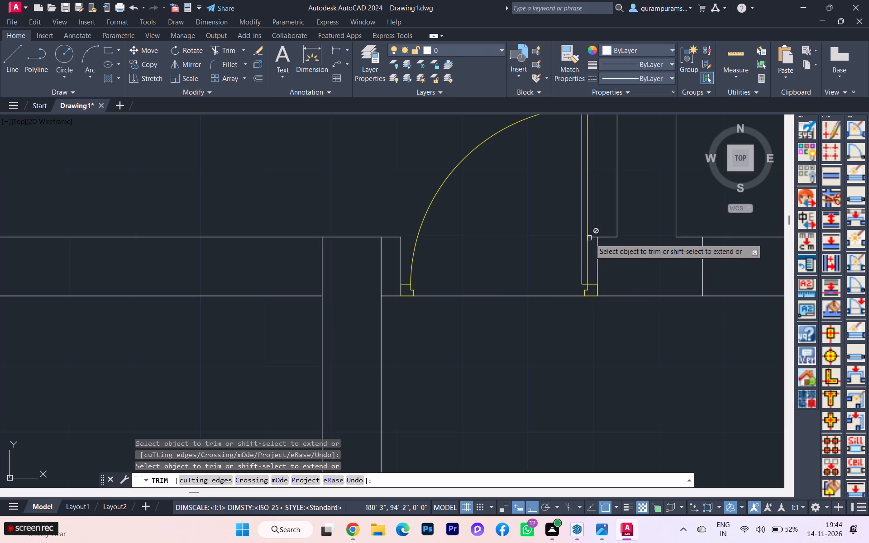
left_click(590, 238)
left_click(592, 236)
scroll(468, 269, "down", 2)
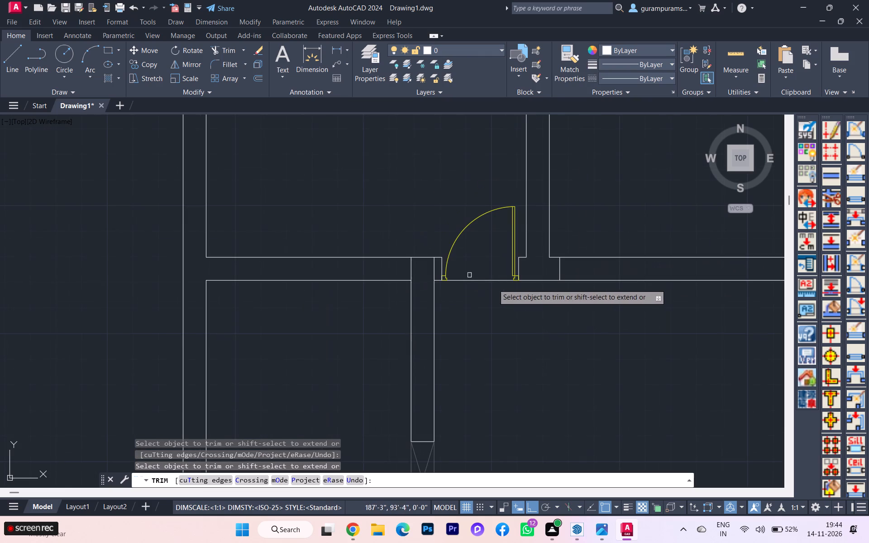
key("Escape")
Trim both lower partition lines where they cross the horizontal wall, back to its south face.
key("space")
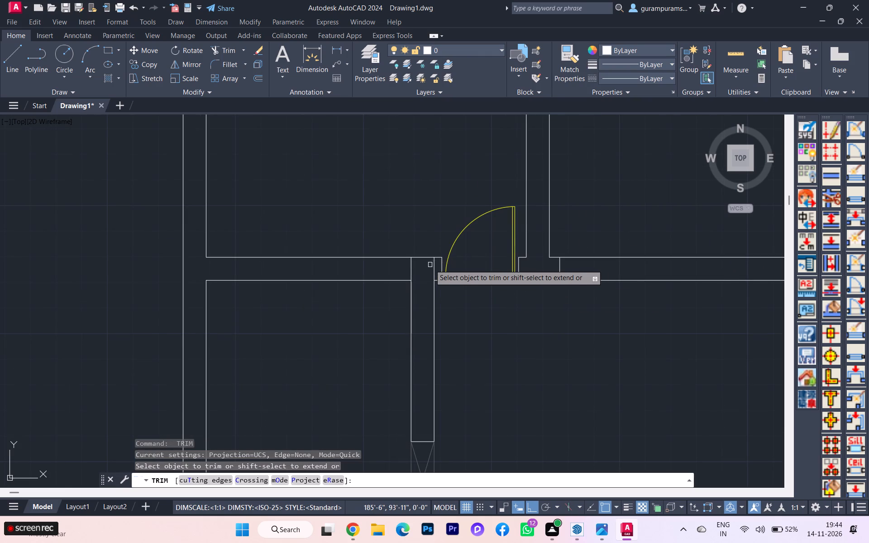
left_click(434, 266)
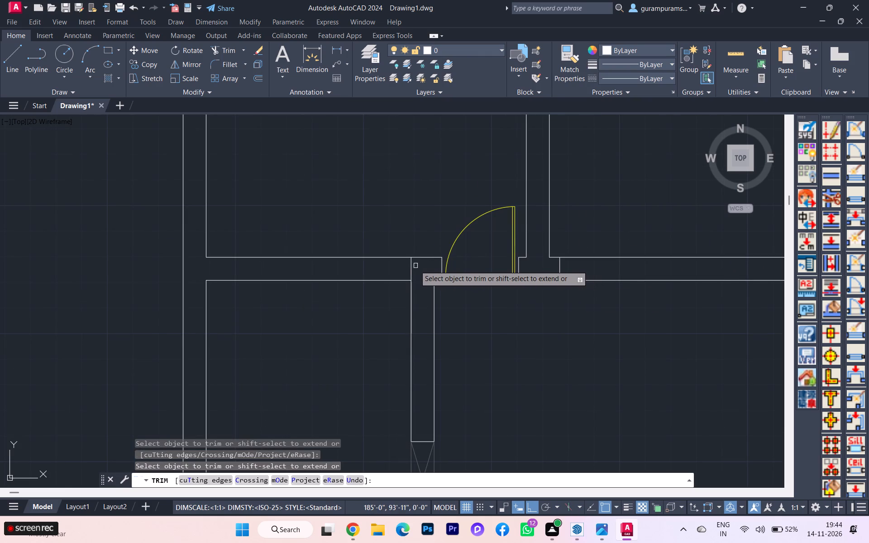
left_click(412, 267)
key("Escape")
Trim the wall's south face line between the door's two frames.
scroll(470, 304, "down", 1)
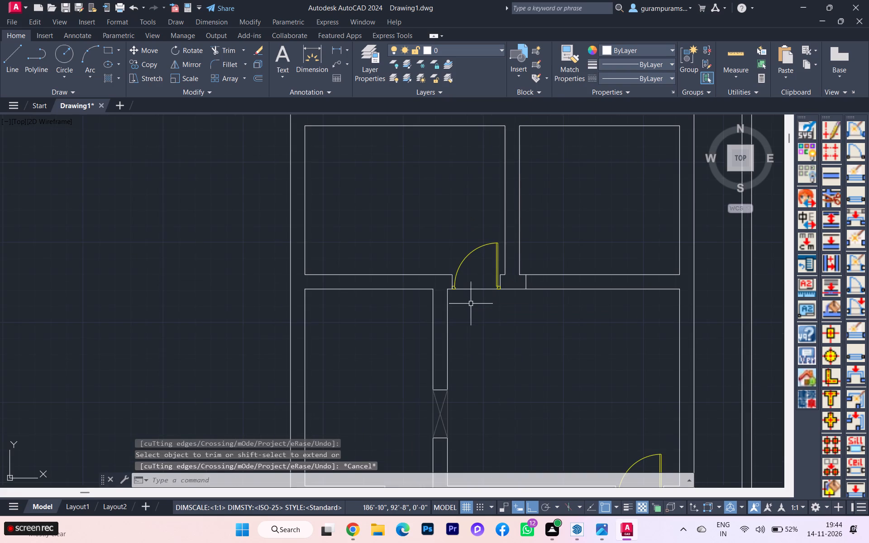
scroll(498, 282, "up", 1)
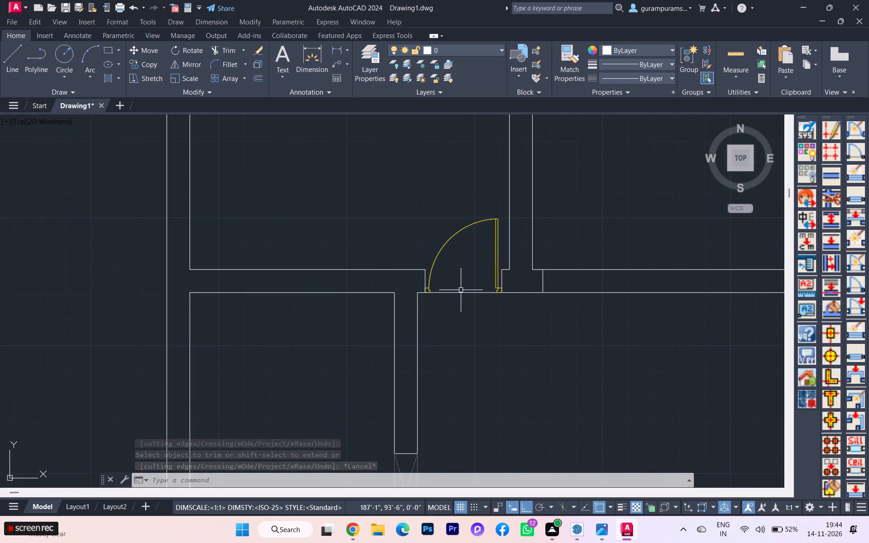
scroll(461, 290, "up", 2)
type("tr")
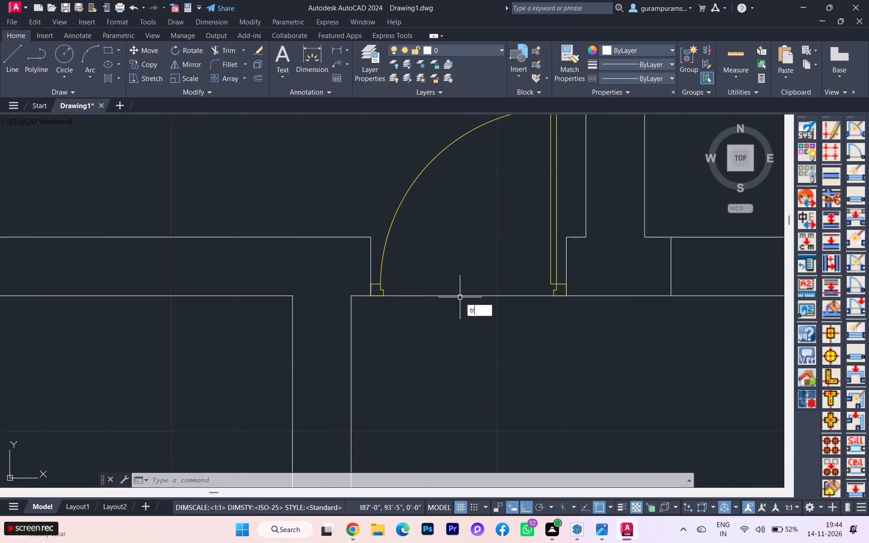
key("Return")
key("Return")
left_click(458, 295)
scroll(458, 305, "down", 1)
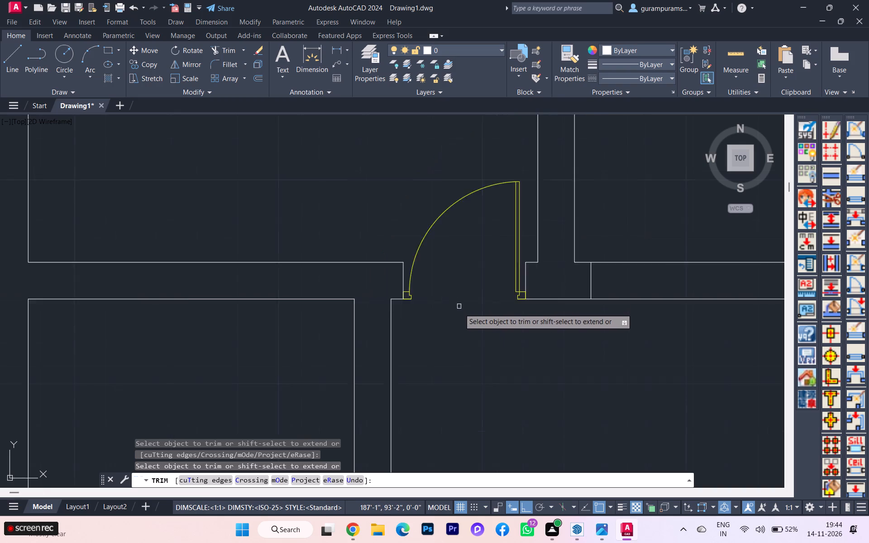
scroll(459, 309, "down", 2)
scroll(475, 296, "up", 2)
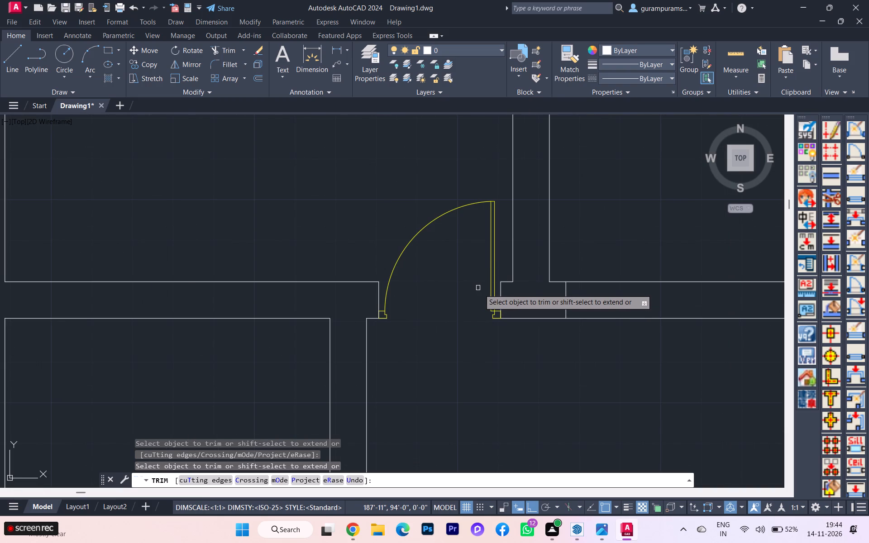
key("Escape")
Extend the lower partition's west line up through the horizontal wall to its north face.
type("ex")
key("Return")
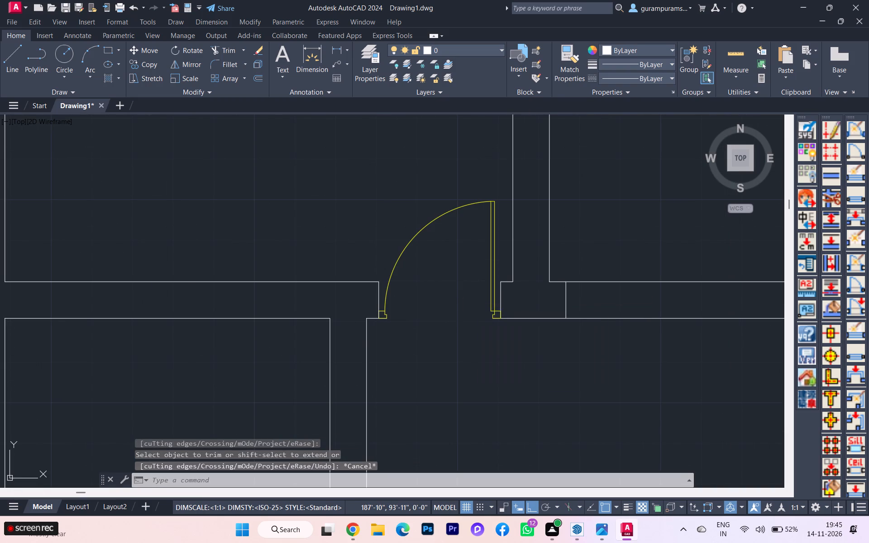
left_click(329, 326)
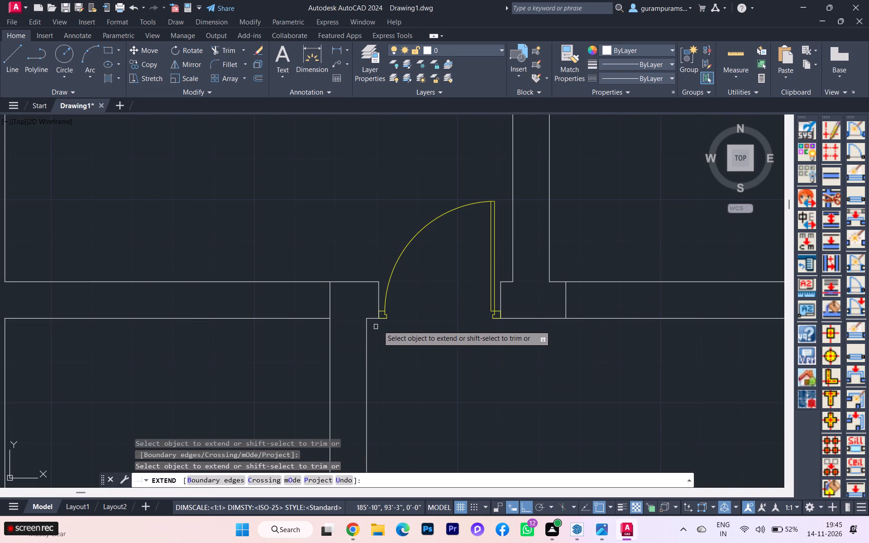
key("Escape")
Mirror the door block to the east about a vertical line within the upper partition's thickness, keeping the original door.
scroll(388, 329, "down", 2)
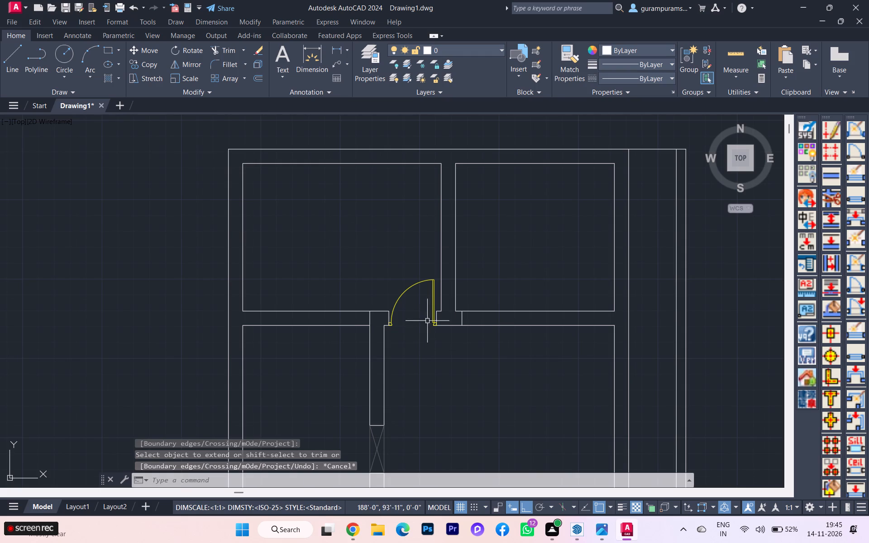
left_click(435, 296)
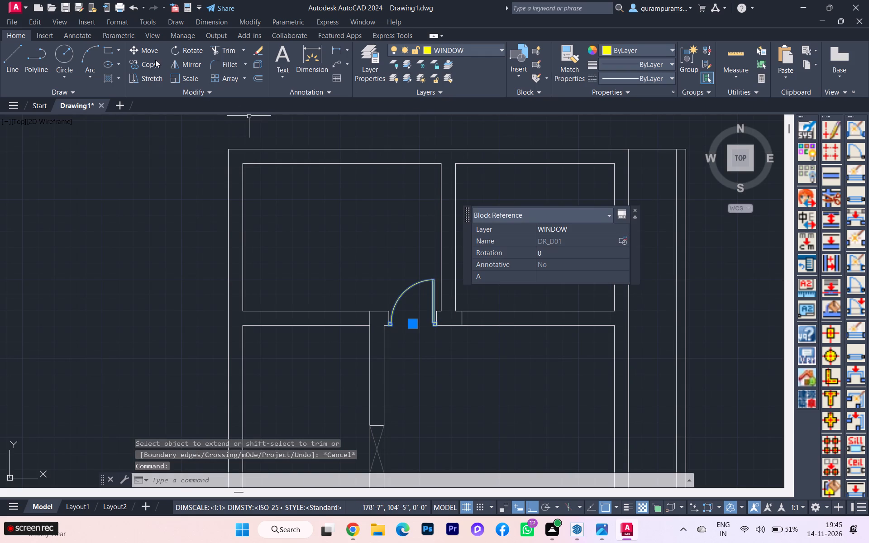
left_click(193, 65)
scroll(425, 273, "up", 2)
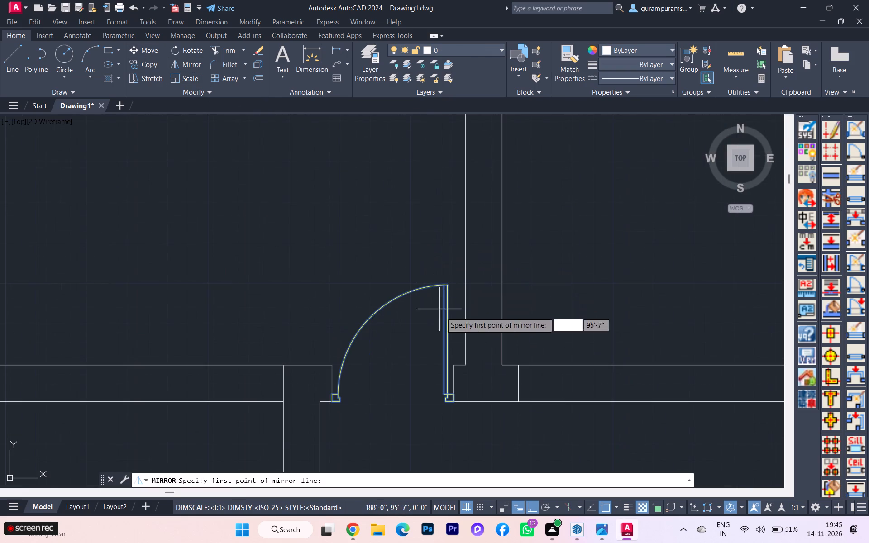
left_click(487, 401)
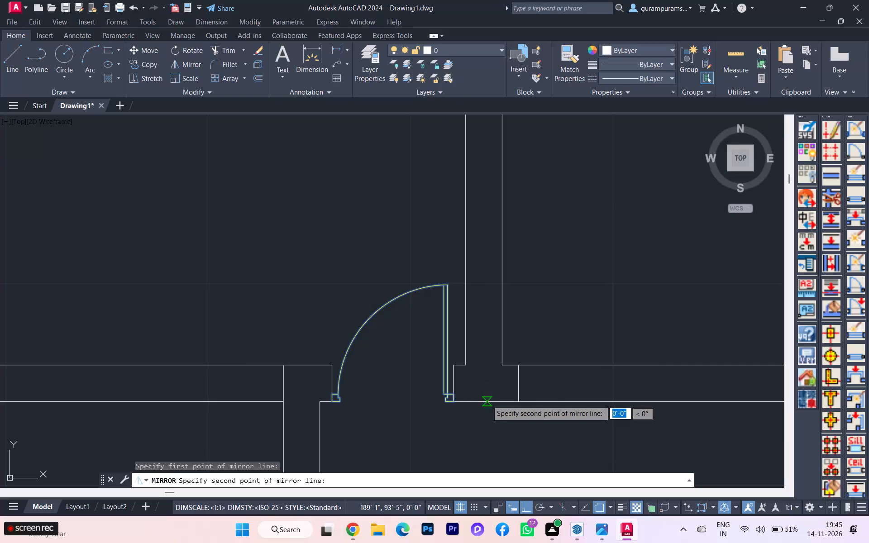
left_click(489, 337)
left_click_drag(510, 377, 489, 337)
key("Escape")
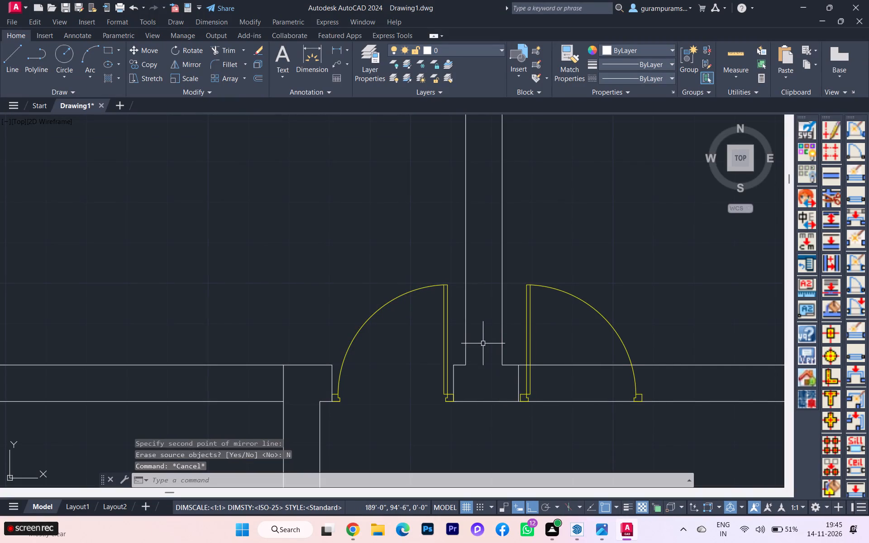
Move the mirrored door west so its frame's outer bottom corner meets the jamb line's base on the south face.
scroll(535, 388, "up", 2)
left_click(520, 408)
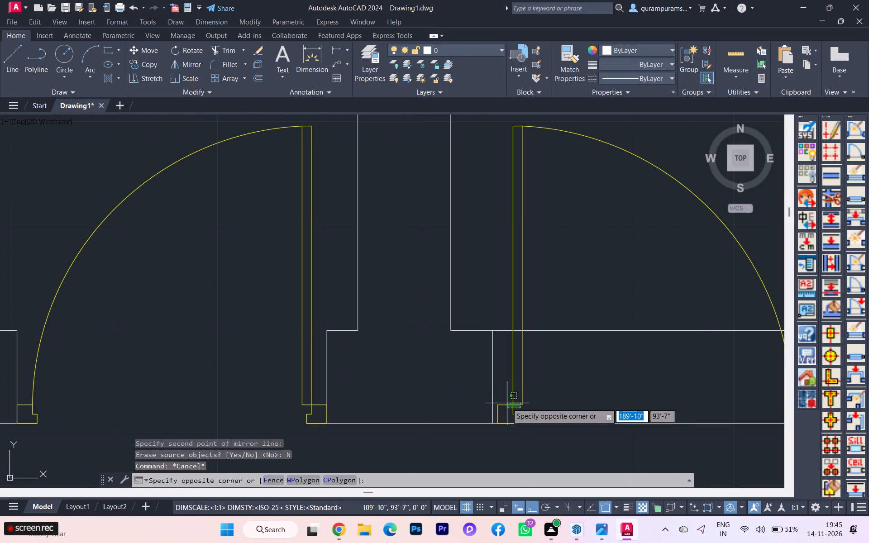
left_click(507, 403)
key("m")
key("Return")
scroll(502, 422, "up", 2)
left_click(489, 423)
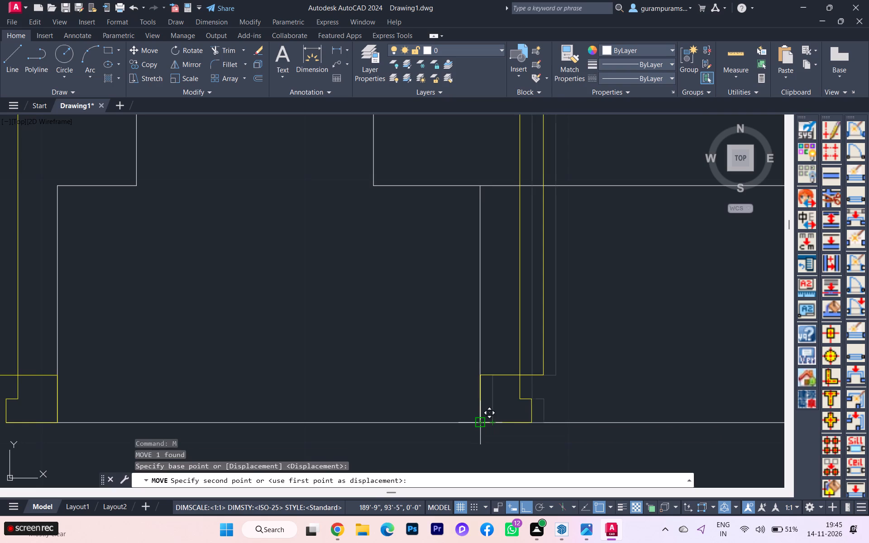
left_click(477, 421)
Draw a 9" vertical jamb line from the mirrored door's east frame corner up to the wall's north face.
scroll(454, 397, "down", 3)
key("l")
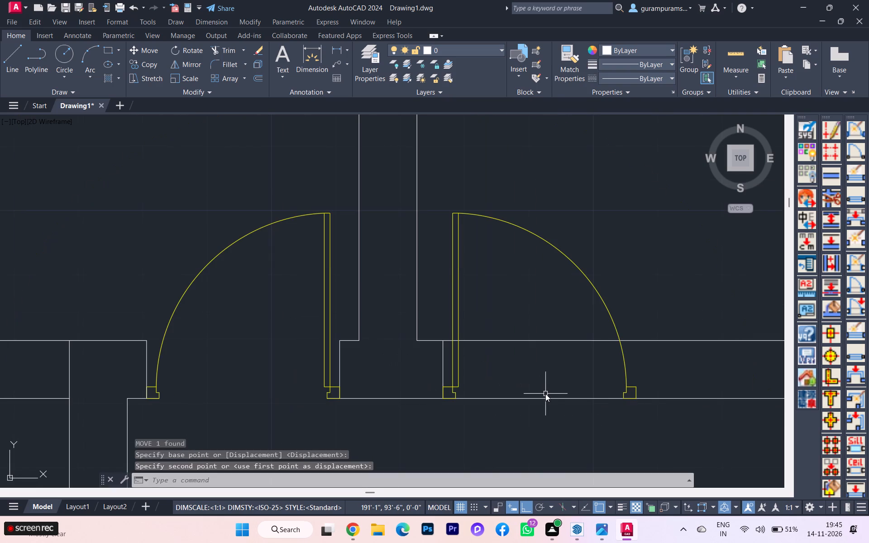
key("Return")
scroll(639, 403, "up", 2)
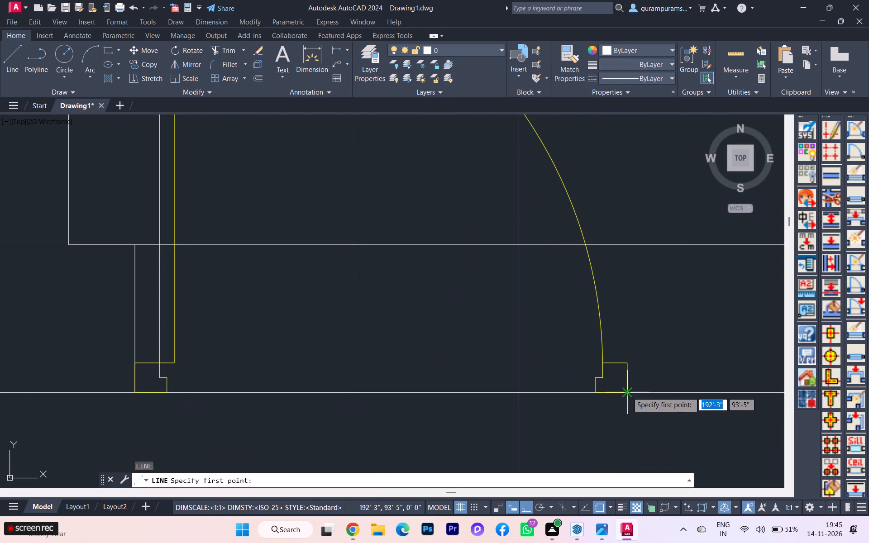
left_click(627, 392)
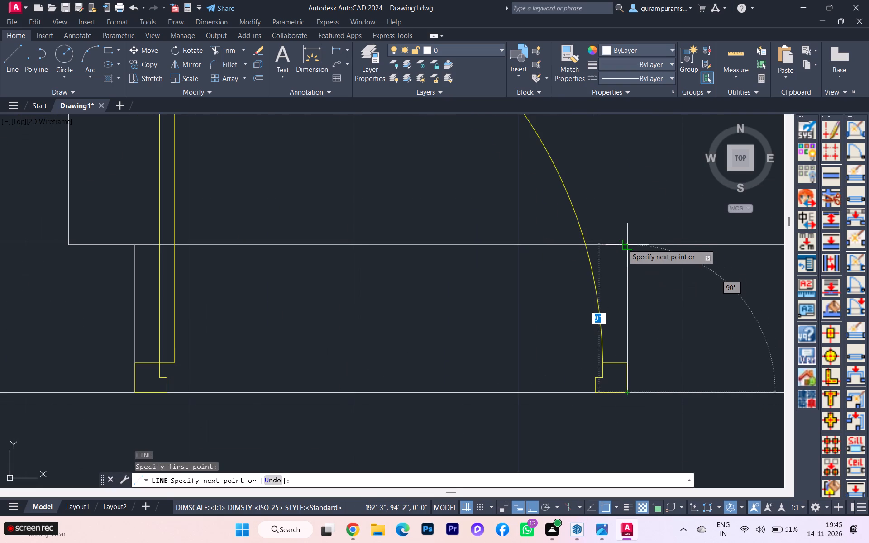
left_click(623, 244)
key("Escape")
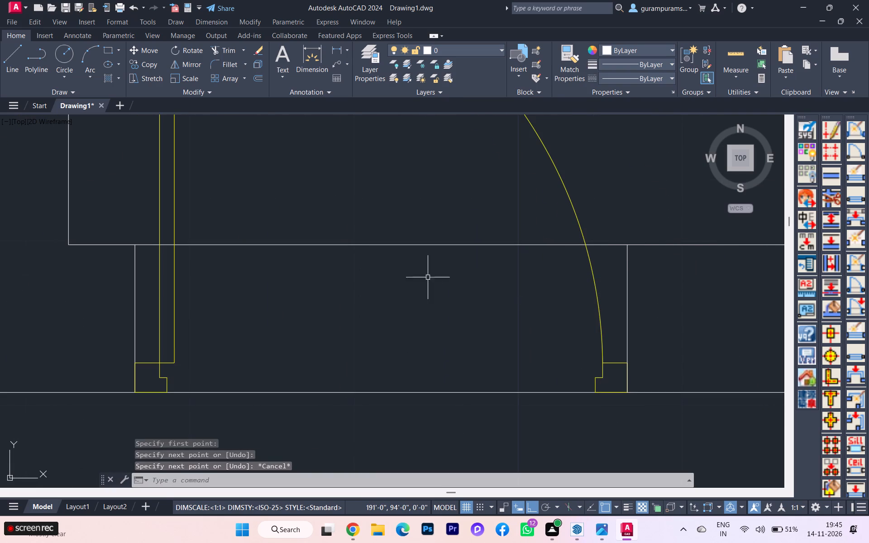
Trim the wall's north face line across the mirrored door's opening, between its west and east jamb lines.
type("tr")
key("Return")
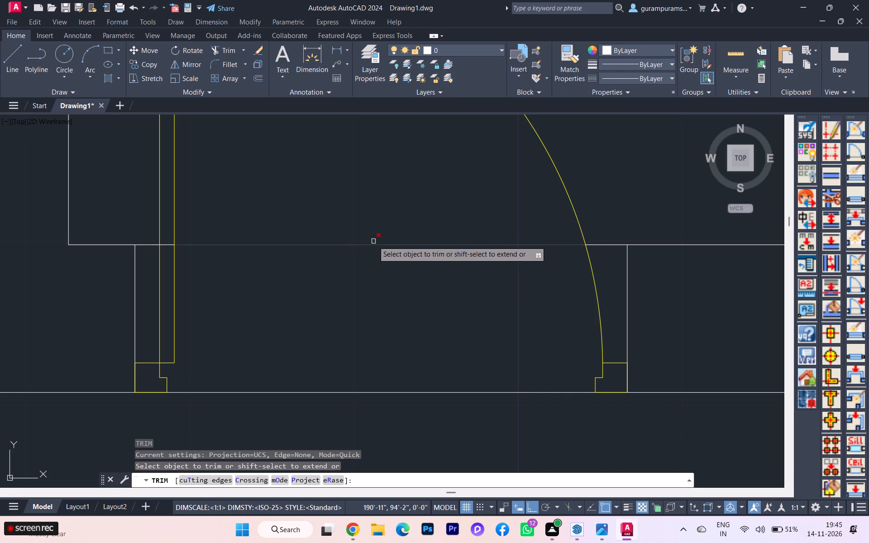
left_click(373, 241)
left_click(368, 256)
left_click(606, 244)
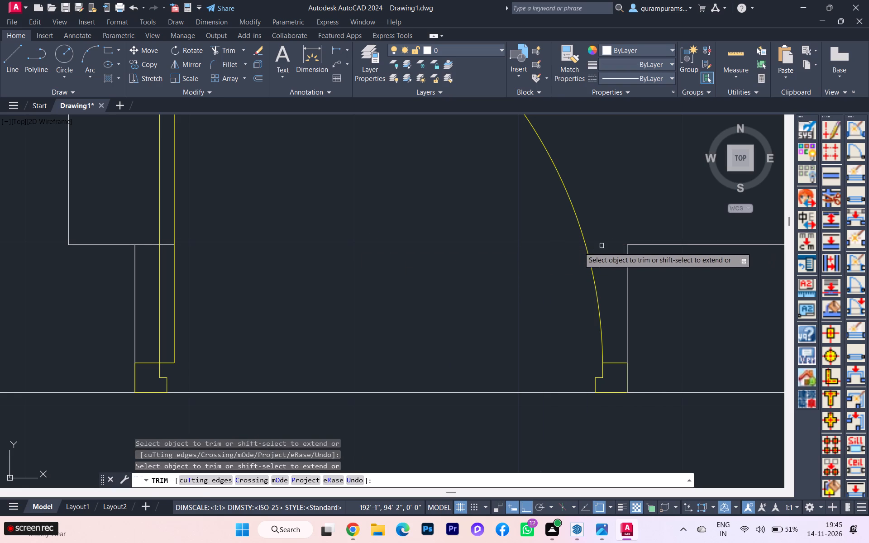
left_click(169, 246)
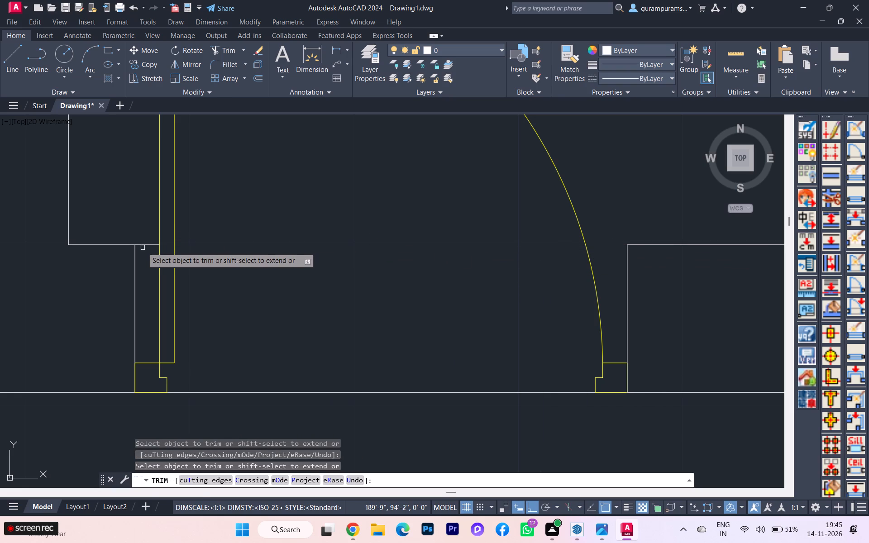
left_click(144, 245)
scroll(310, 245, "down", 3)
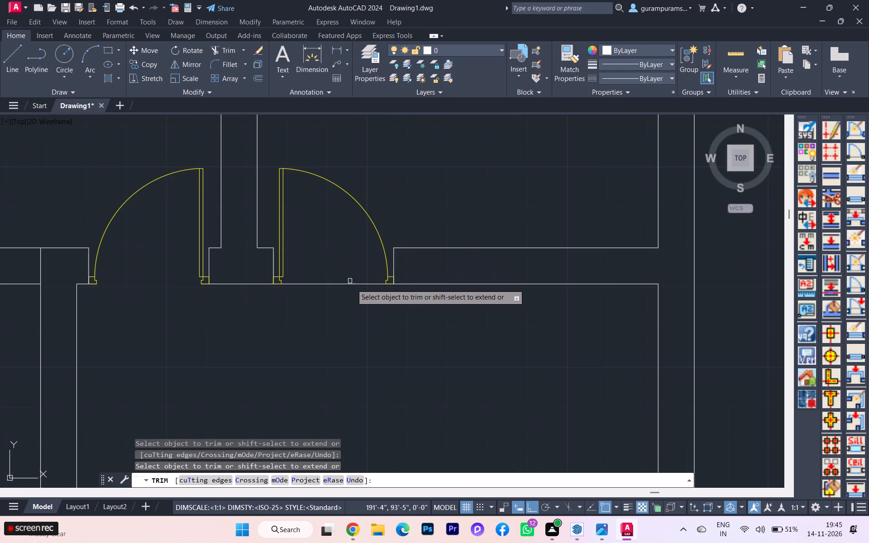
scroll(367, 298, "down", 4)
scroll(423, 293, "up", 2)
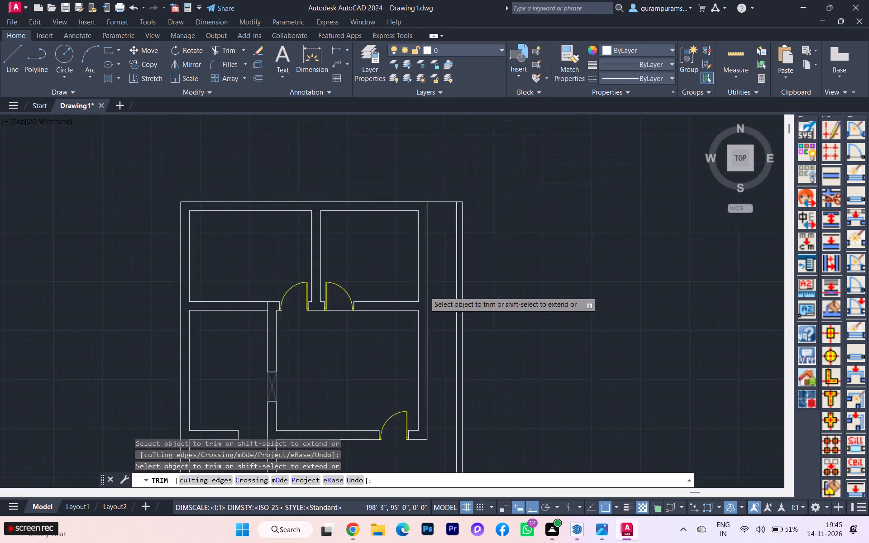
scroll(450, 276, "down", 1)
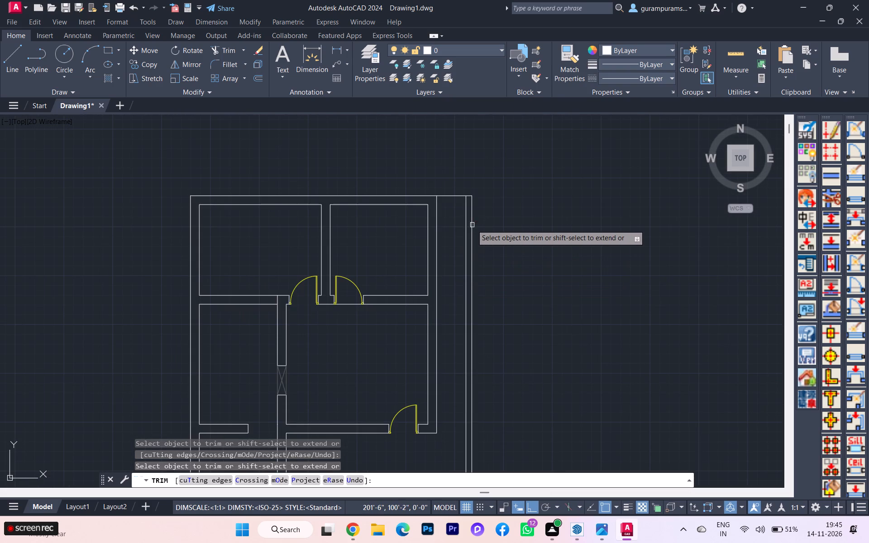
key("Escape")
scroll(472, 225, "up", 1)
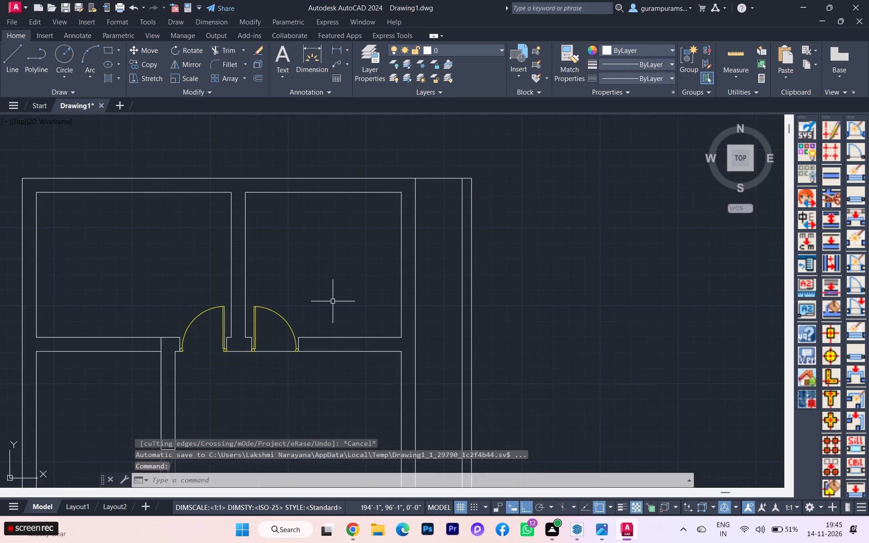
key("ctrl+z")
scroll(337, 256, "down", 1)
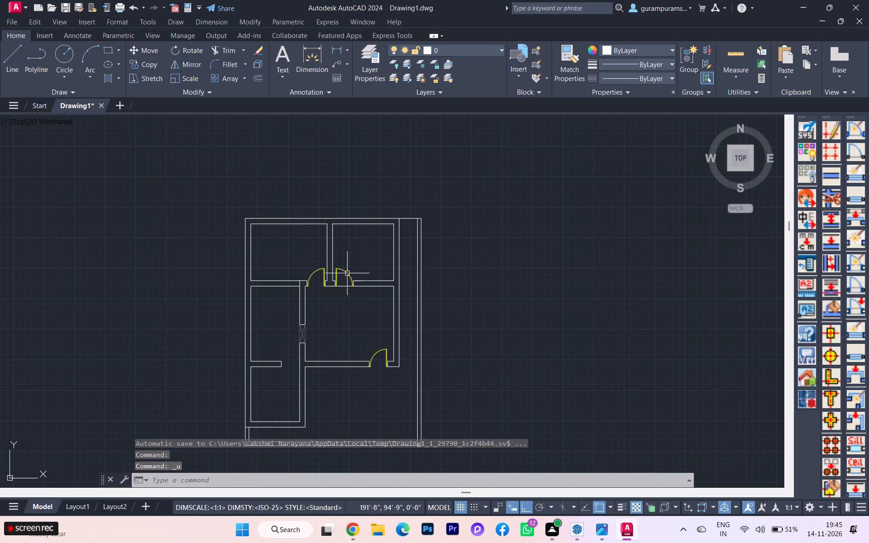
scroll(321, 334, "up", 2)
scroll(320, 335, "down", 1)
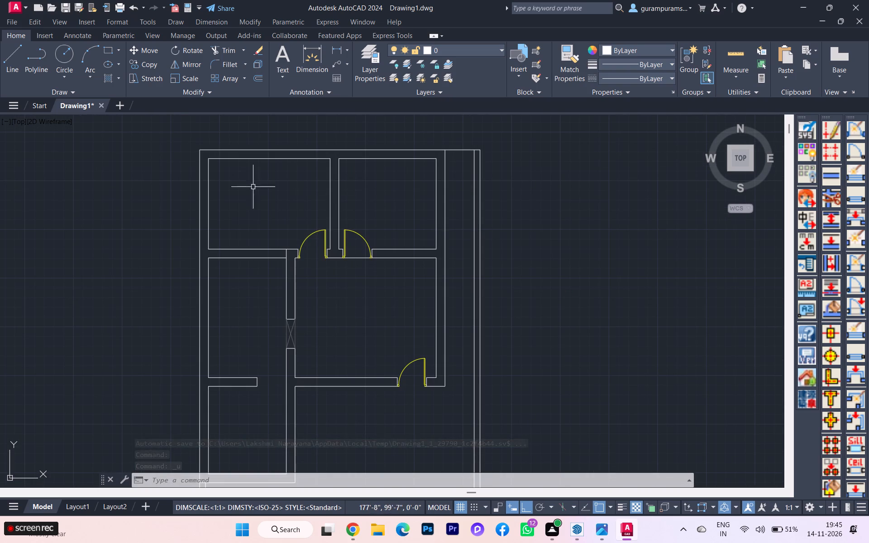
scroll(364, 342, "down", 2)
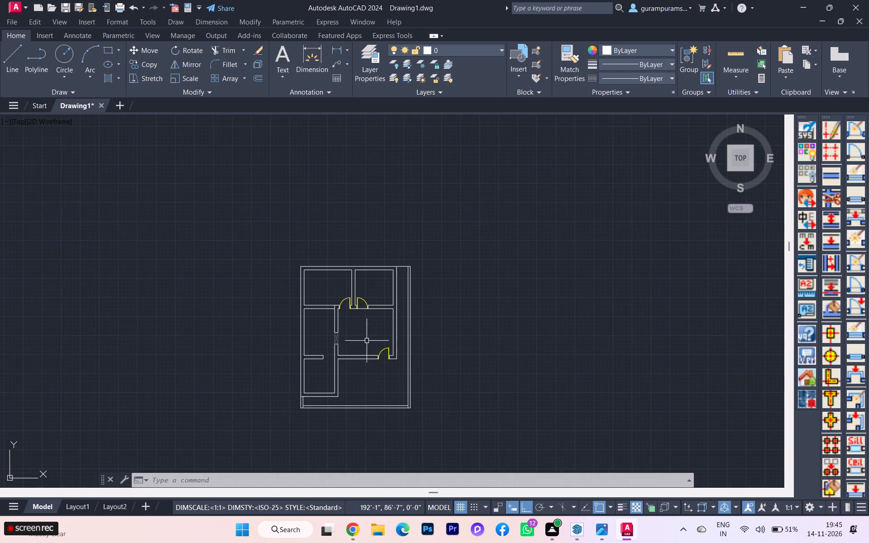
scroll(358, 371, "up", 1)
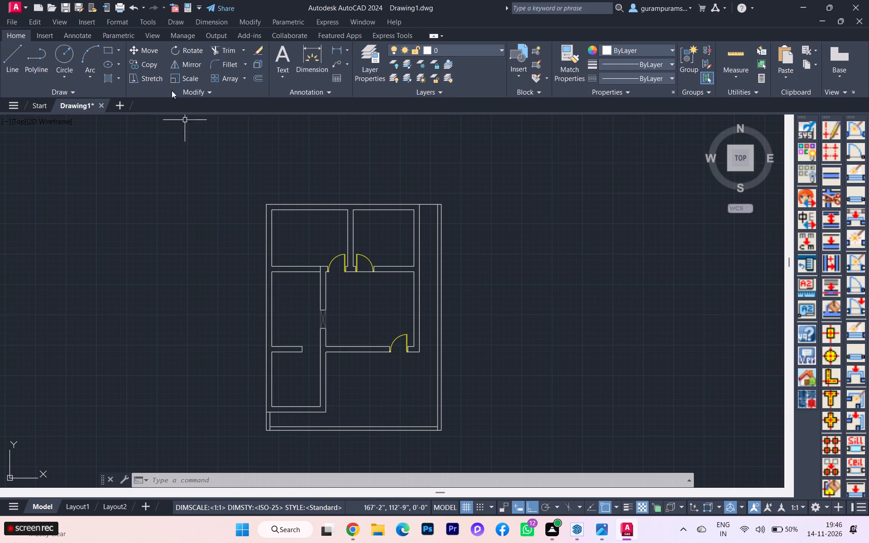
Add a vertical linear dimension between the plan's northwest and southwest outer corners, placed about 2' west of the outer wall.
left_click(341, 46)
scroll(274, 256, "up", 1)
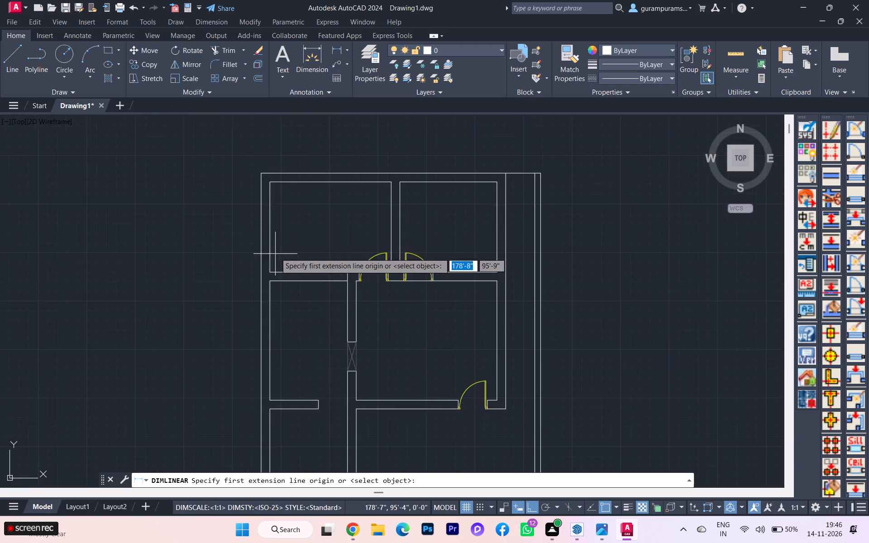
left_click(258, 173)
scroll(258, 159, "down", 2)
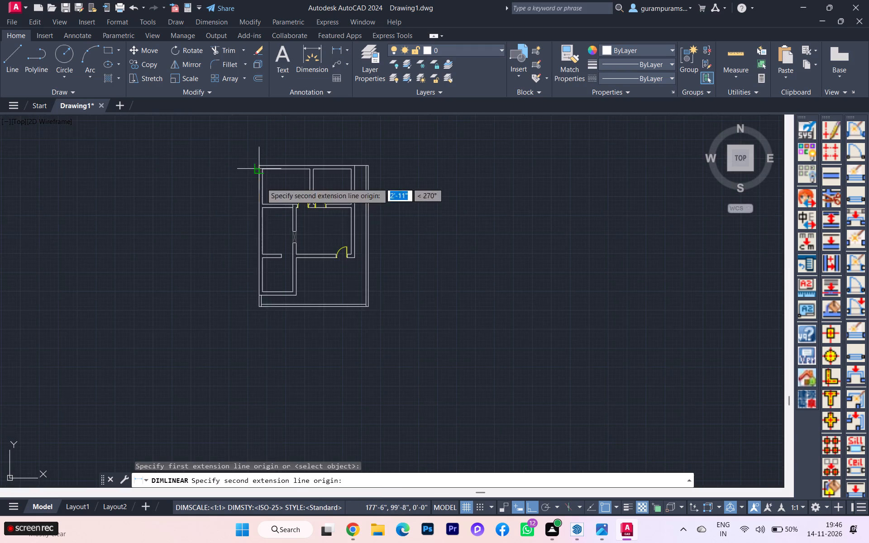
scroll(259, 305, "up", 2)
left_click(261, 309)
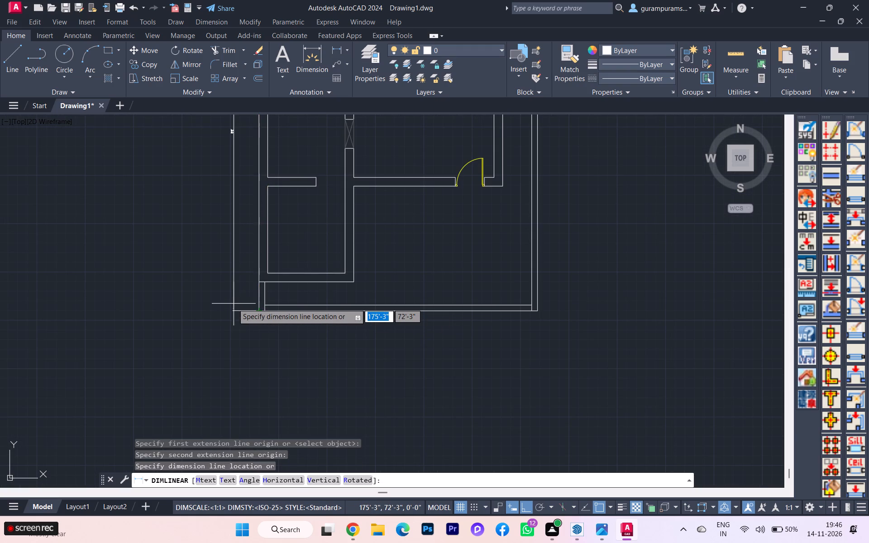
left_click(238, 302)
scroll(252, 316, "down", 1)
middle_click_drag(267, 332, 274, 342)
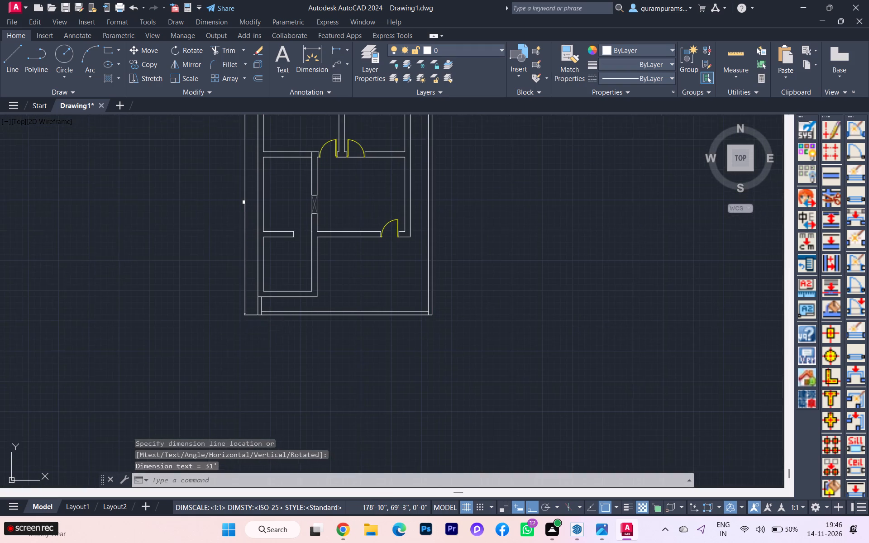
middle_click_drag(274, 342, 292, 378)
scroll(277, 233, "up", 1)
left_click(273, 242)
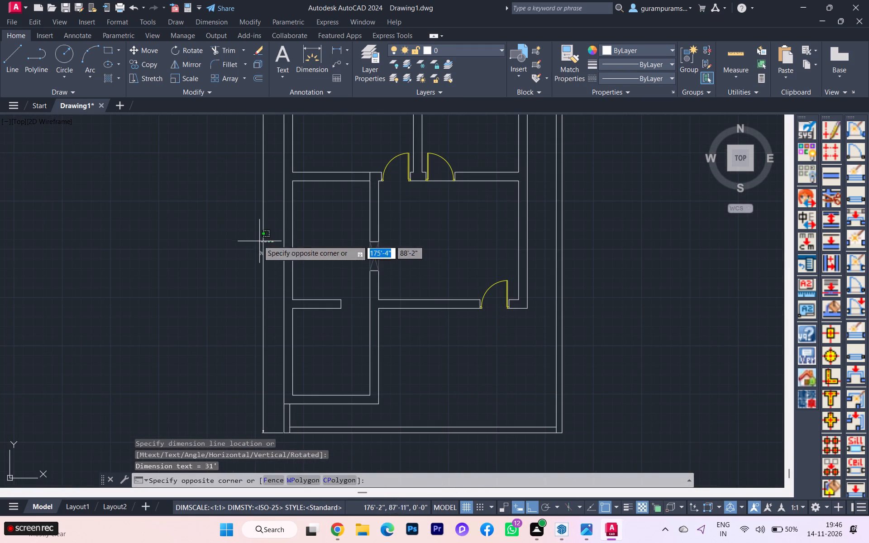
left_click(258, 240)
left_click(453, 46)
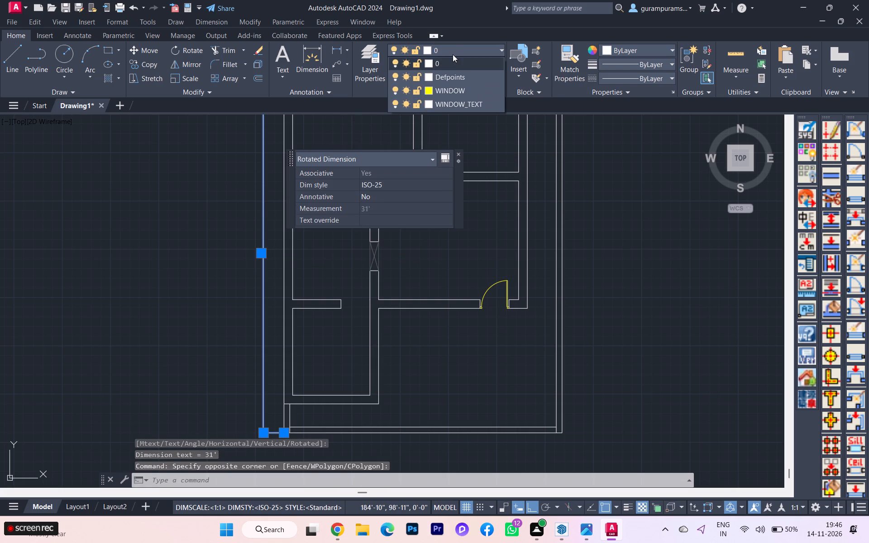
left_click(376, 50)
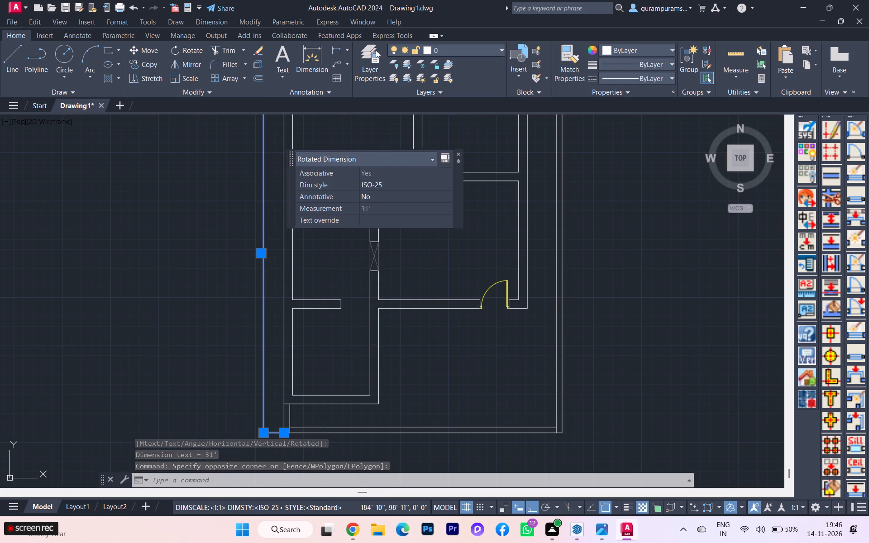
Create a new layer named dimensions in the Layer Properties Manager.
left_click(371, 53)
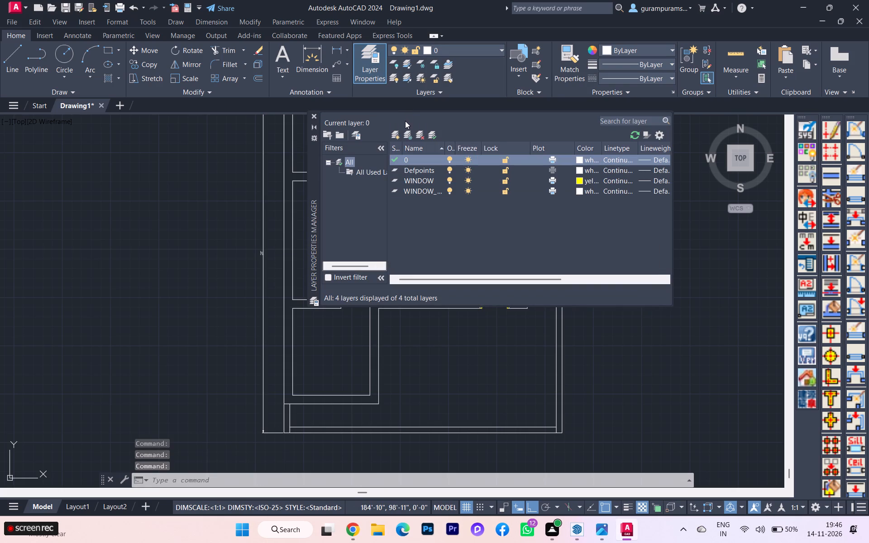
left_click(401, 135)
left_click(398, 136)
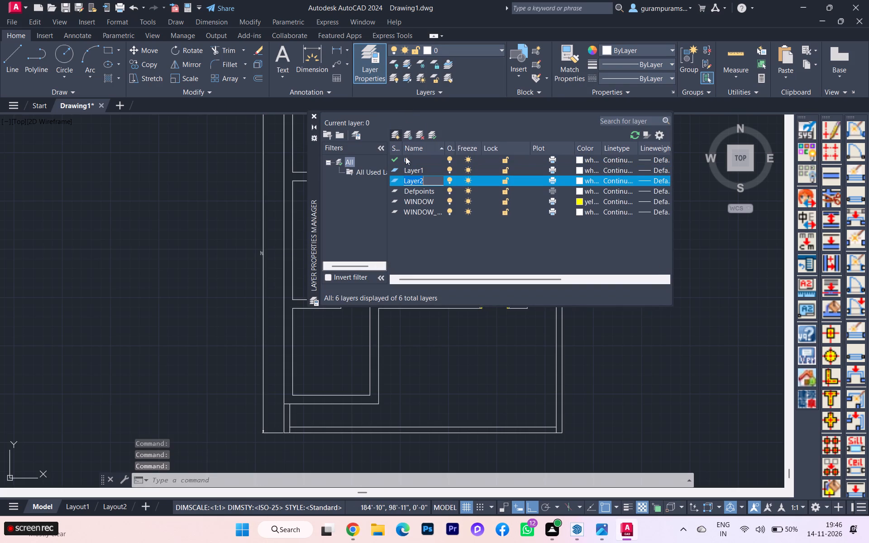
key("BackSpace")
type("dimensions")
left_click(495, 345)
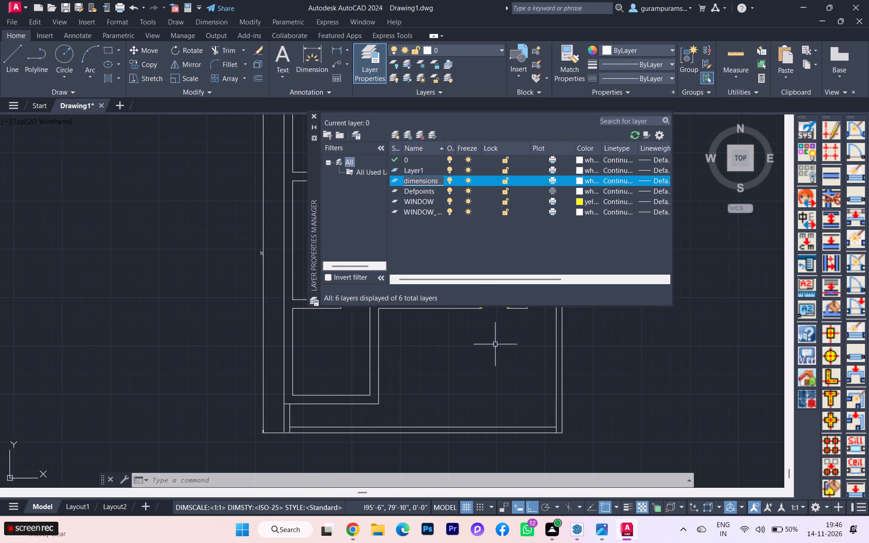
left_click(311, 114)
Open the text of the vertical dimension along the west wall for editing.
scroll(267, 258, "up", 3)
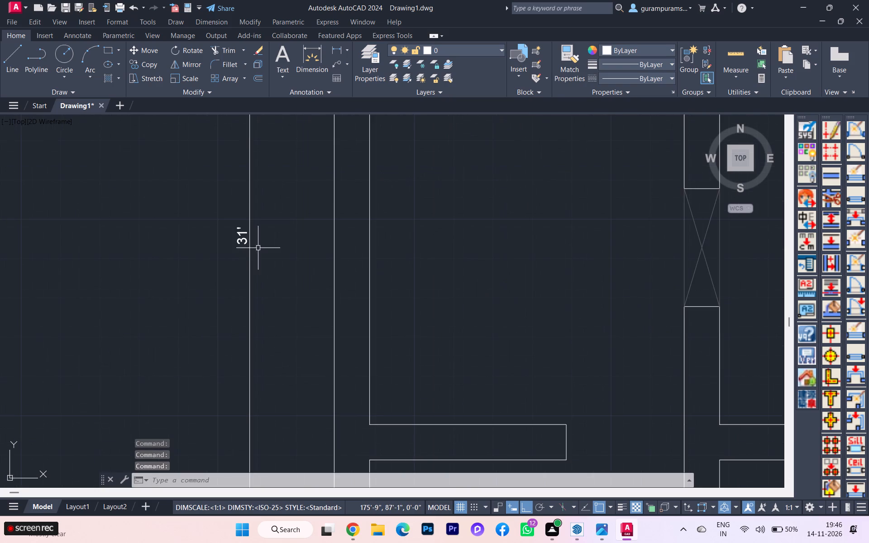
double_click(242, 230)
scroll(242, 230, "up", 4)
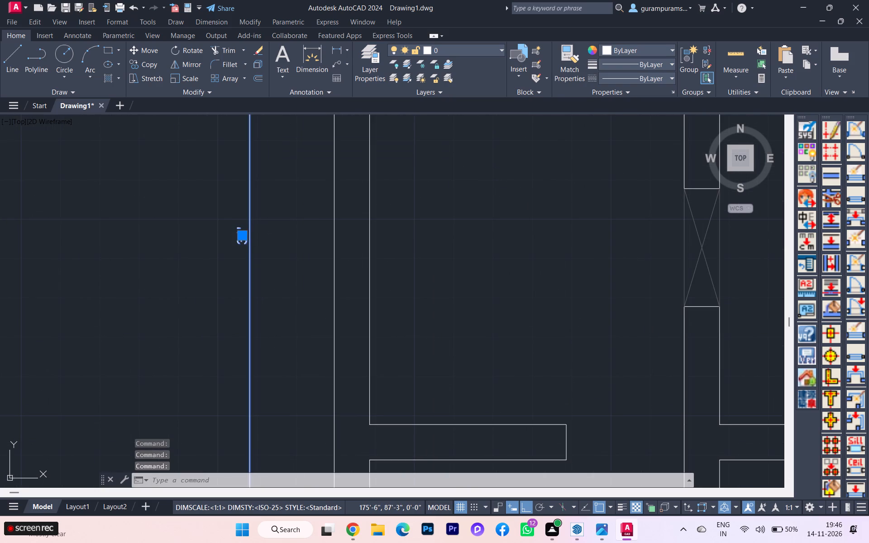
scroll(244, 243, "up", 4)
scroll(259, 227, "down", 1)
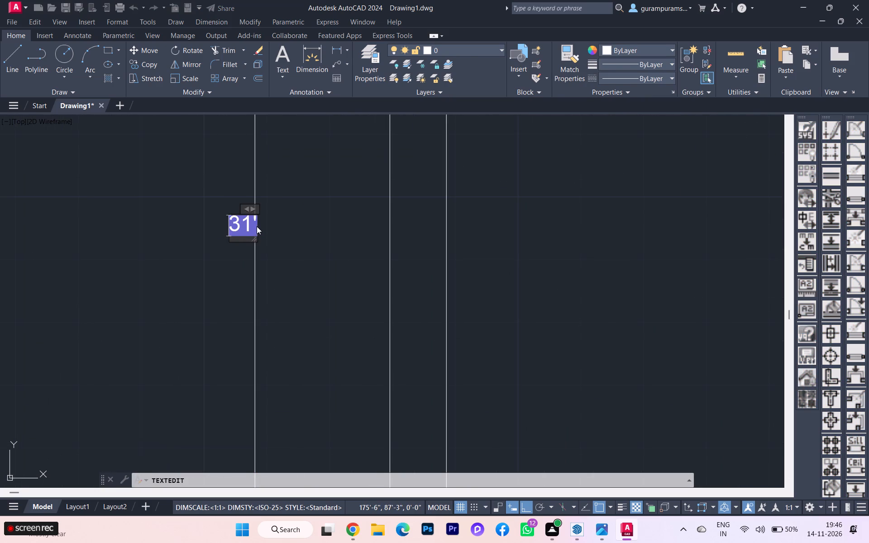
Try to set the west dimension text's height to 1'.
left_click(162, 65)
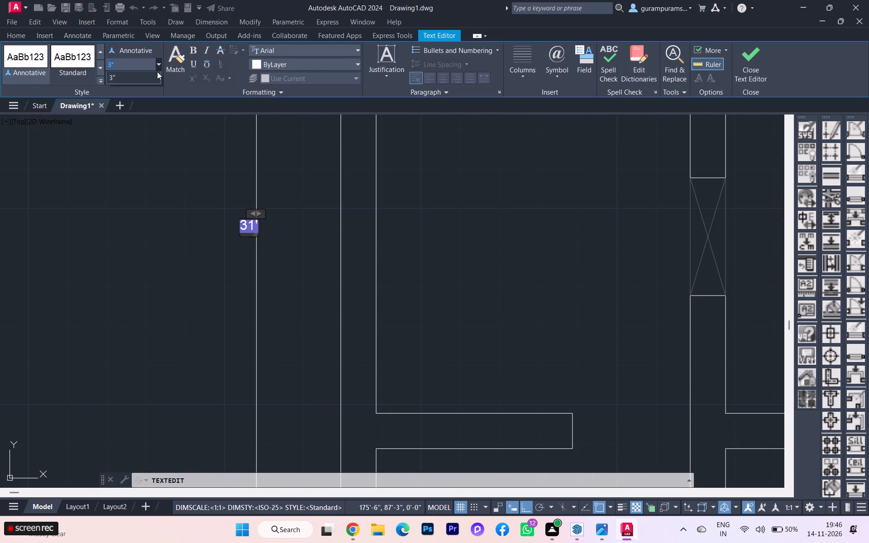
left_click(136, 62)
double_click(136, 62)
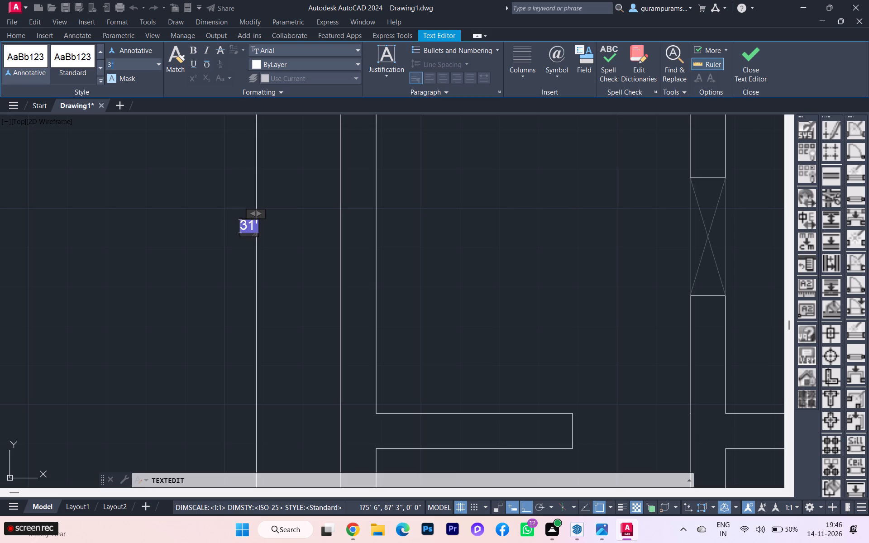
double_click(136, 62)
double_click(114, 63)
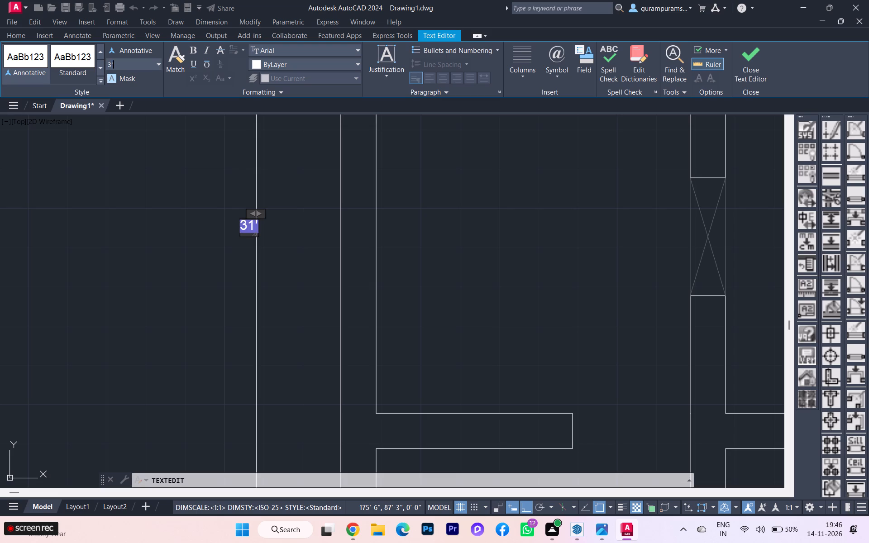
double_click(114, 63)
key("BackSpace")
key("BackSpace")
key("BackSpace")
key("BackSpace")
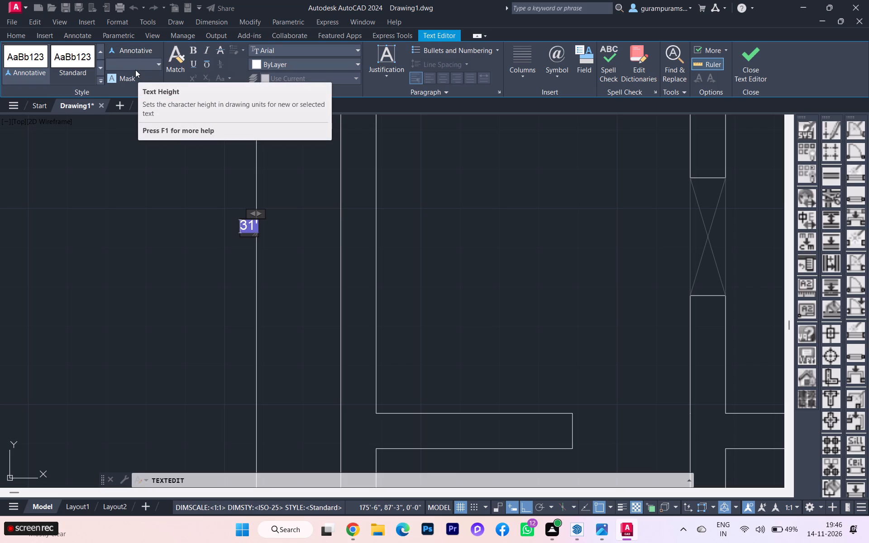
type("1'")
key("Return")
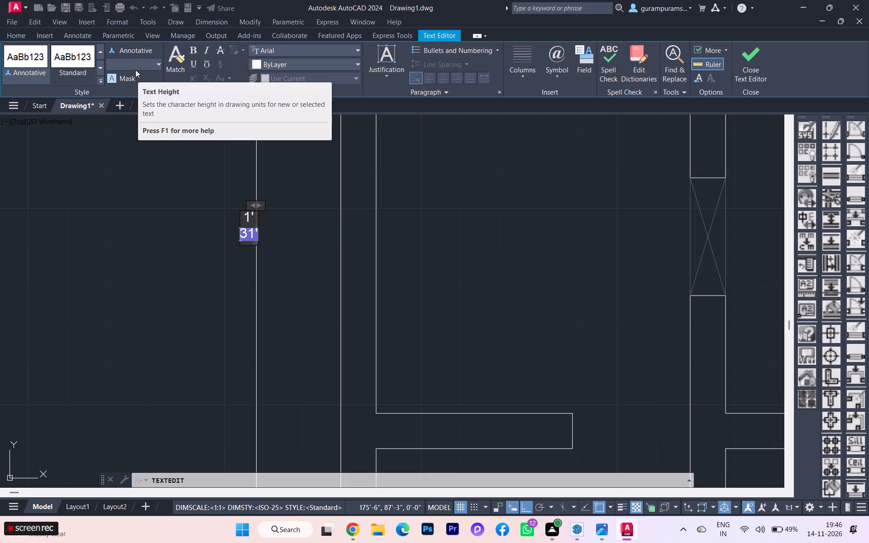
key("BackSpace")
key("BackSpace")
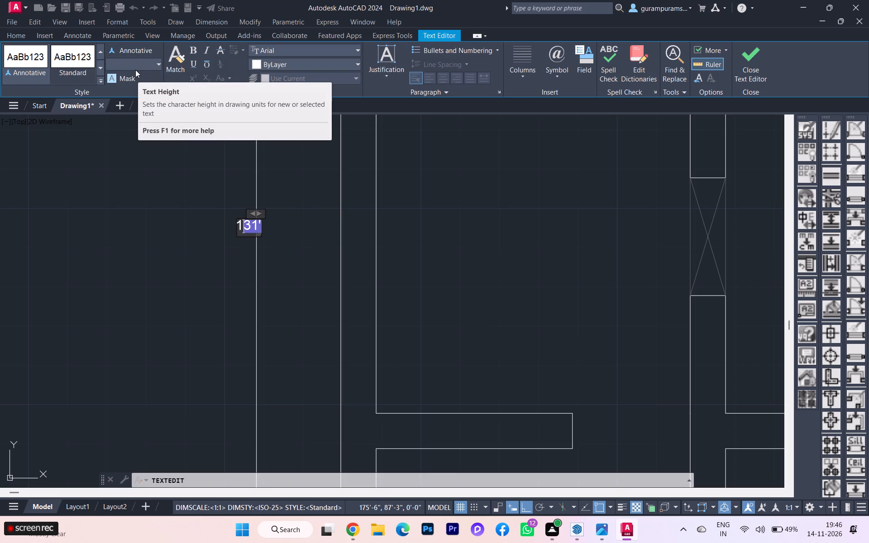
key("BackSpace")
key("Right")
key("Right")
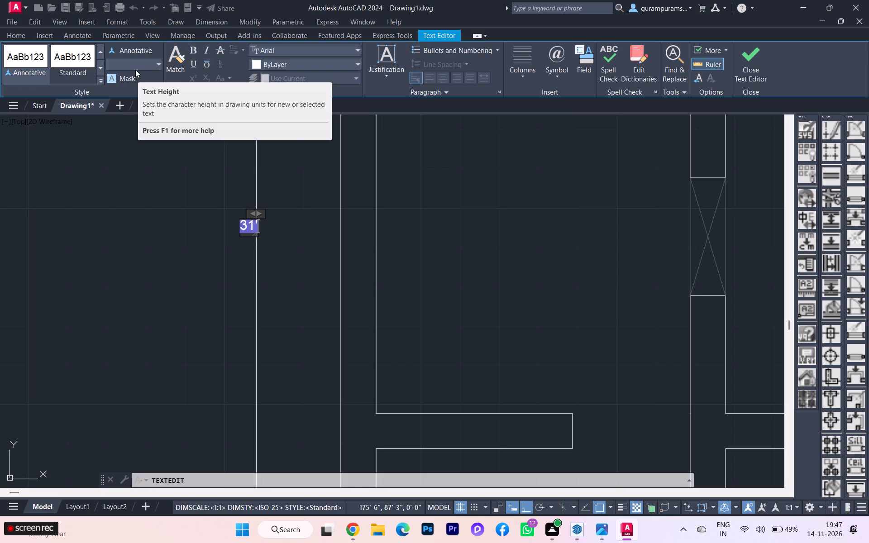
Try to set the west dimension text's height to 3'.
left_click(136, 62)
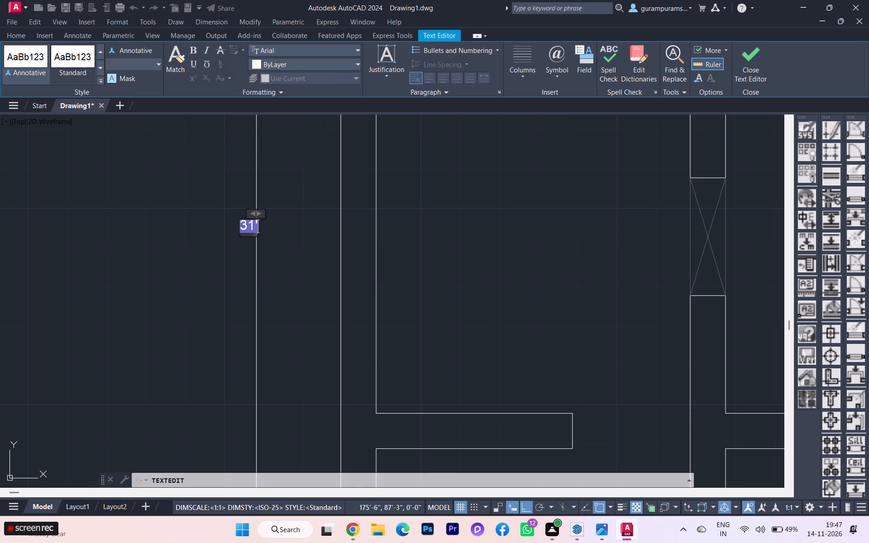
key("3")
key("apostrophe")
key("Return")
Select the west dimension's whole text, set its height to 1', and finish the text edit.
double_click(250, 226)
left_click(134, 64)
type("1'")
key("Return")
left_click(100, 258)
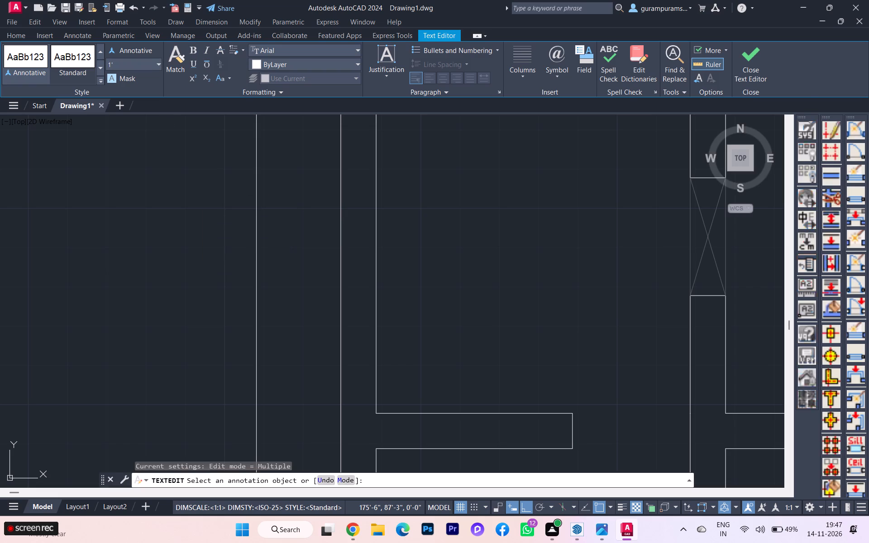
scroll(195, 299, "down", 6)
scroll(238, 300, "down", 3)
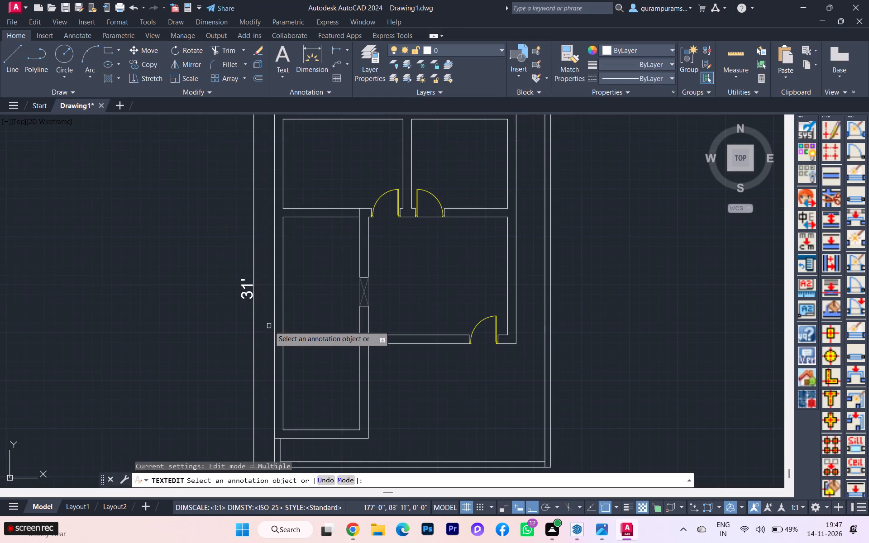
key("Escape")
Change the color of the dimensions layer to purple, index color 200.
left_click(248, 314)
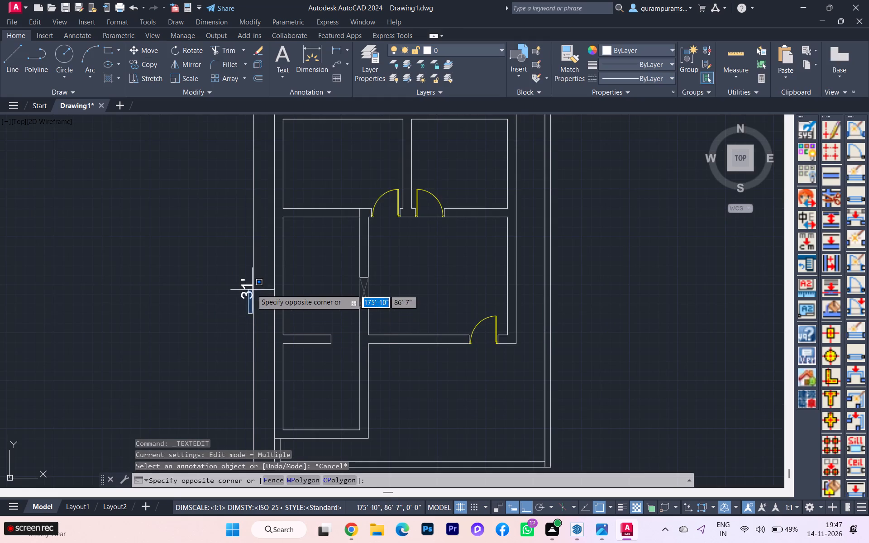
left_click(234, 275)
left_click(428, 49)
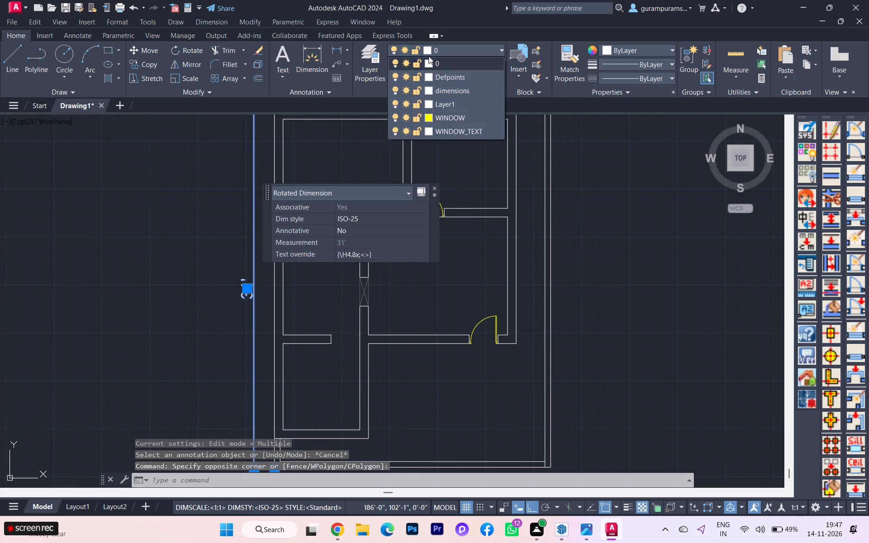
left_click(430, 89)
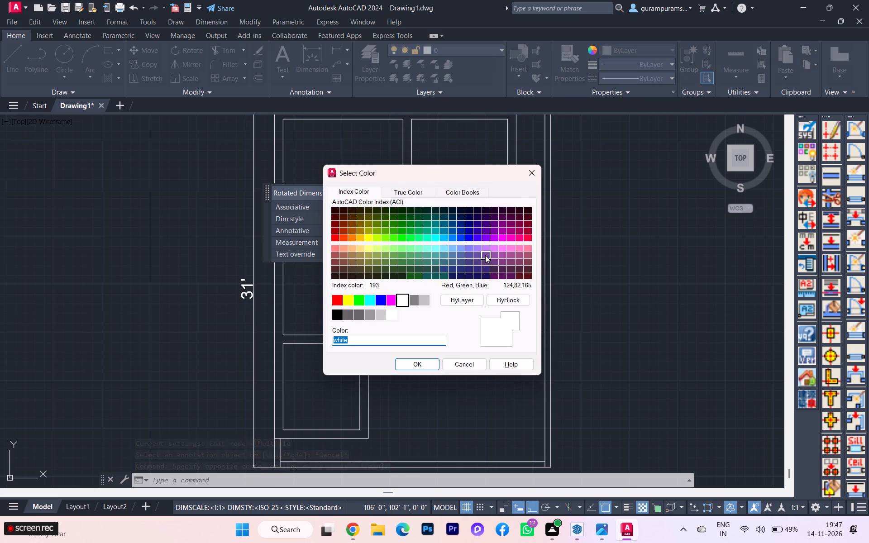
left_click(497, 238)
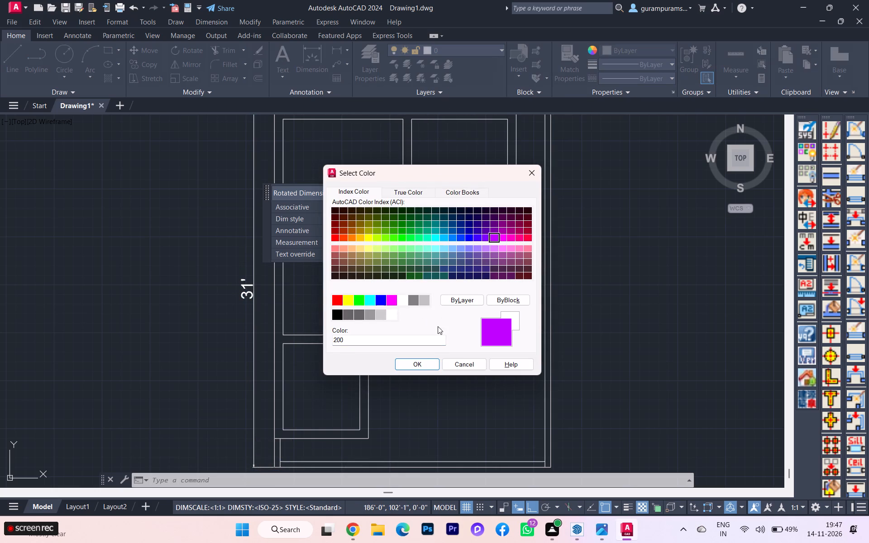
left_click(423, 370)
key("Escape")
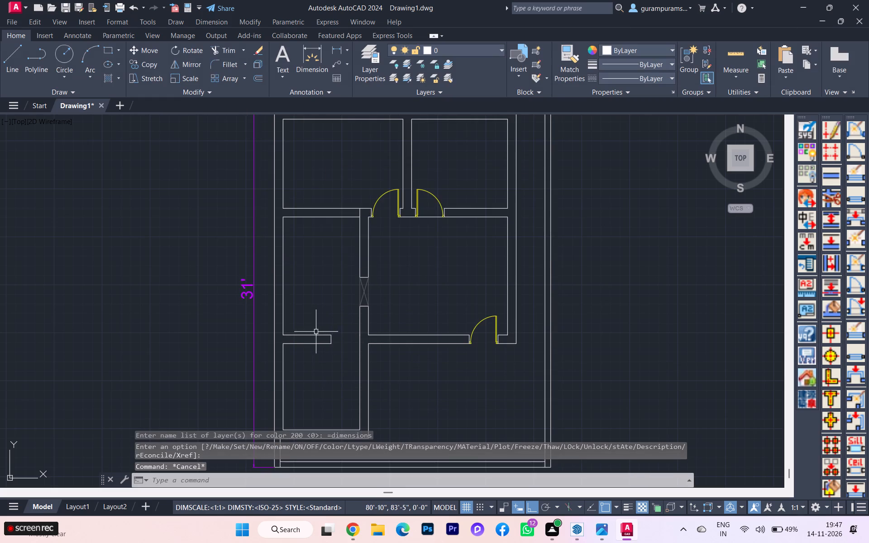
Examine the floor plan, comparing the overall layout with the southern rooms and the outer south wall.
scroll(299, 325, "up", 1)
scroll(298, 325, "down", 2)
scroll(338, 344, "up", 1)
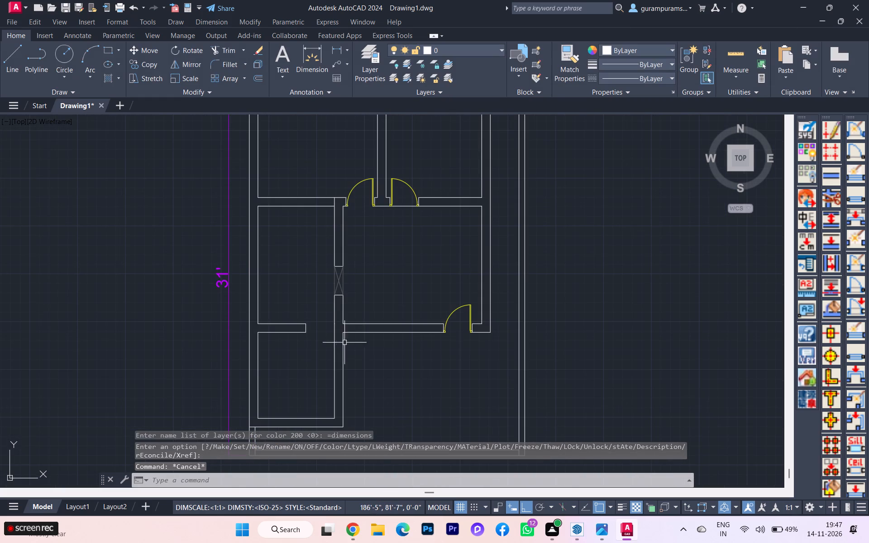
scroll(364, 358, "down", 1)
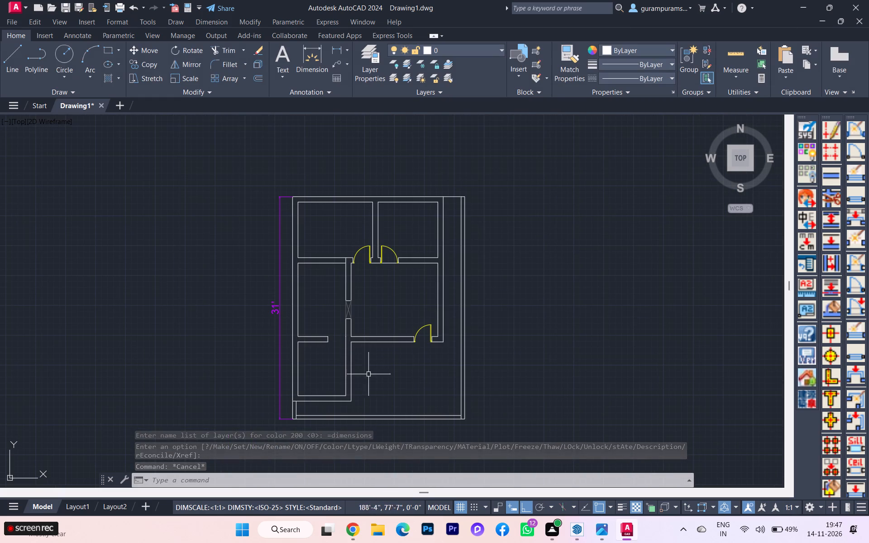
scroll(430, 421, "up", 1)
scroll(370, 355, "down", 1)
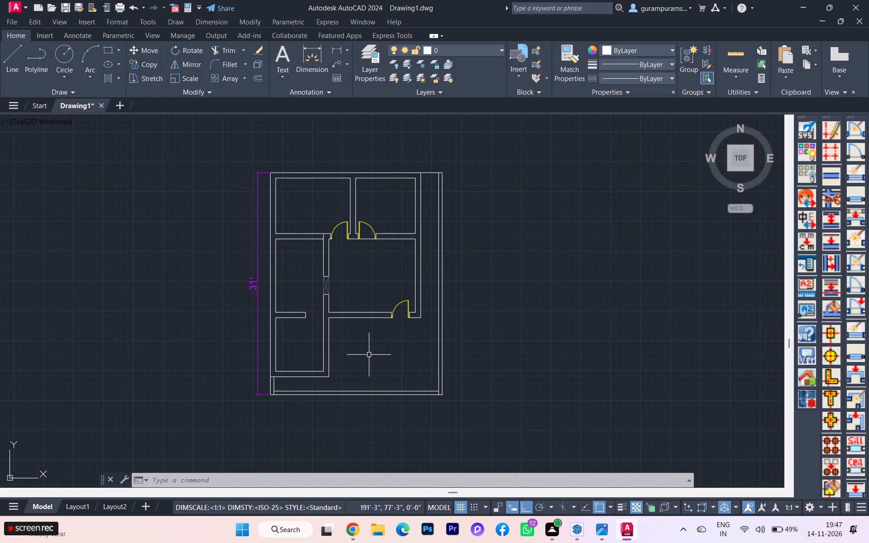
scroll(384, 395, "up", 1)
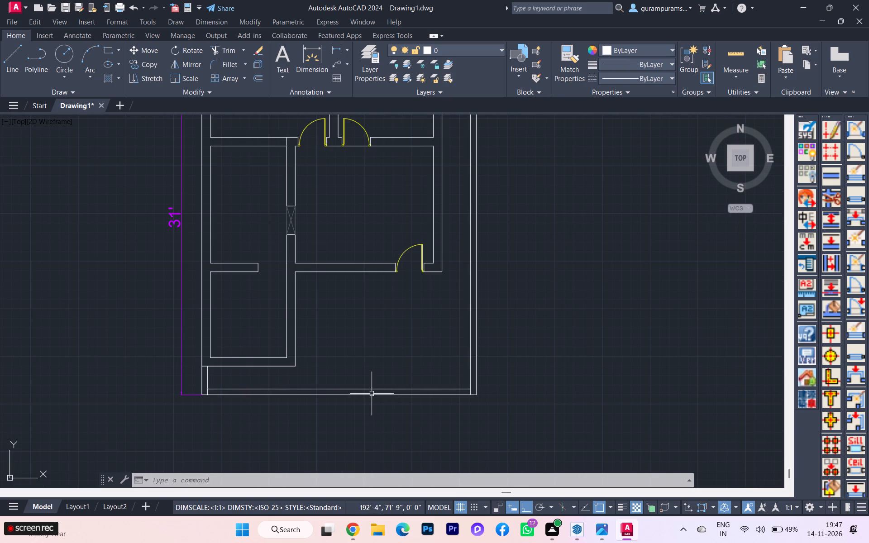
scroll(266, 382, "up", 1)
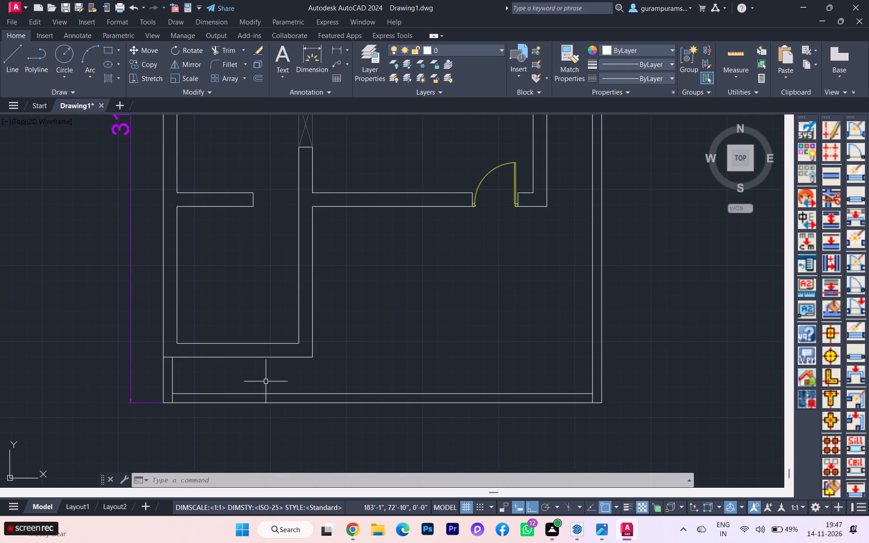
scroll(263, 381, "down", 2)
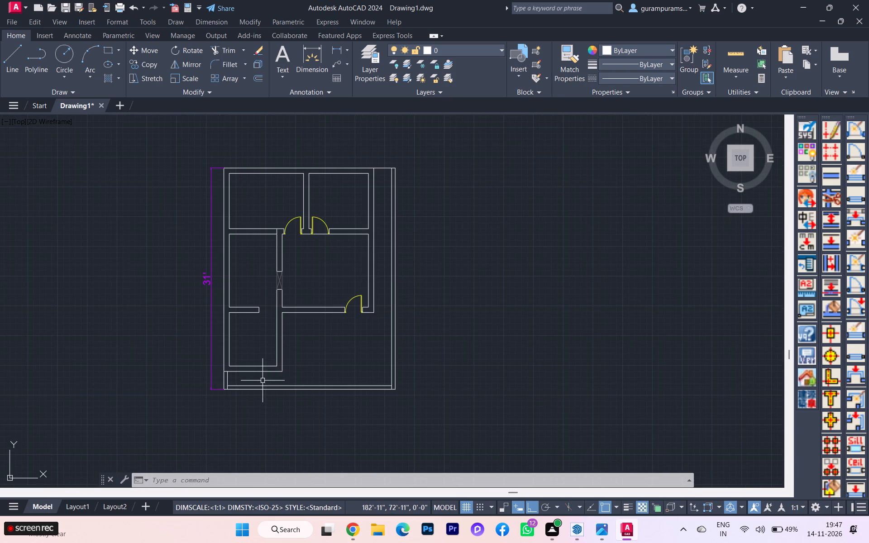
scroll(261, 382, "up", 1)
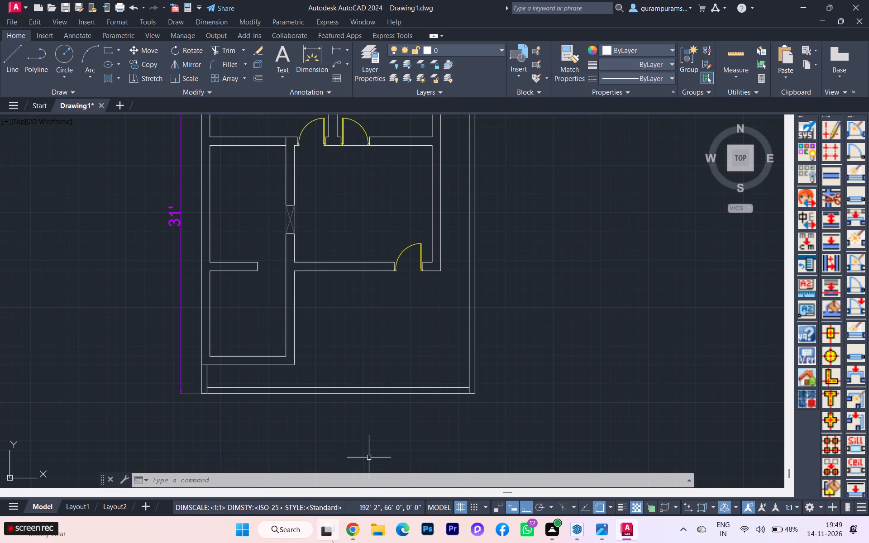
scroll(290, 367, "up", 1)
scroll(288, 367, "down", 2)
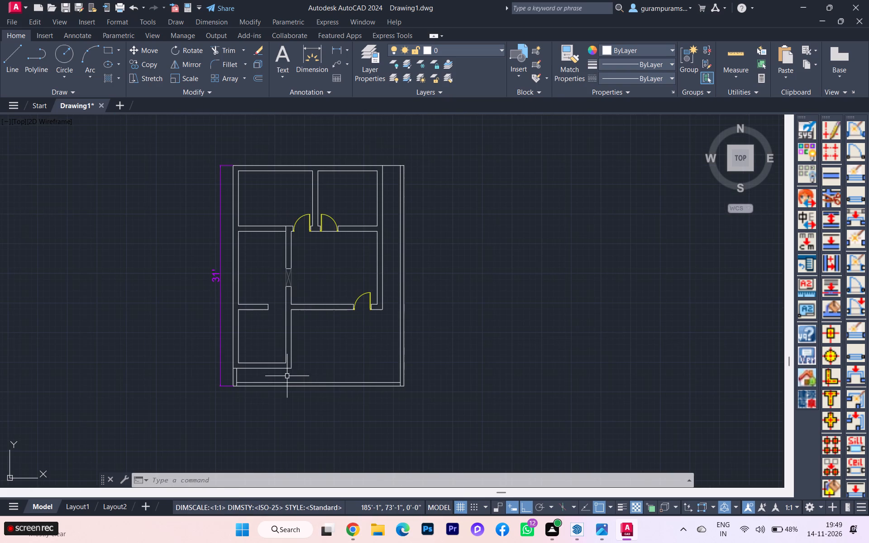
Check the inside north-south length of the south-west room with a temporary linear dimension along its west wall.
scroll(278, 377, "up", 1)
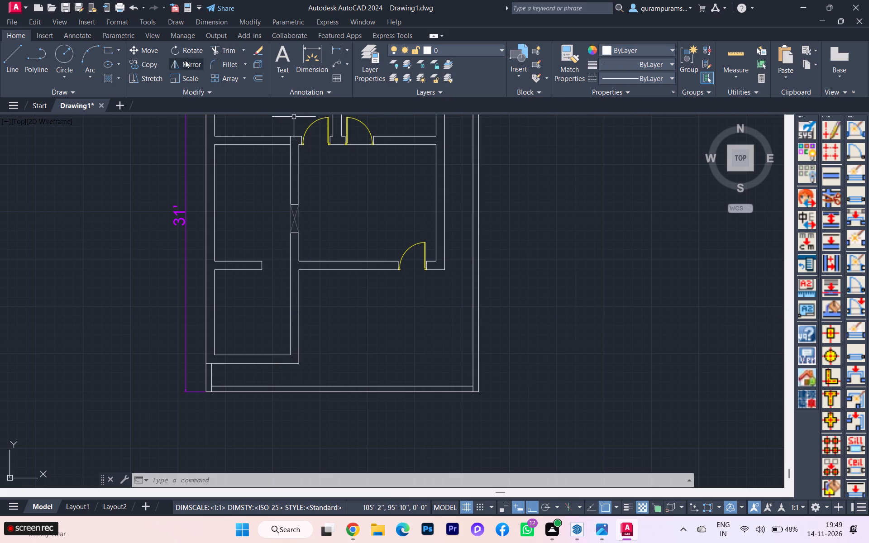
left_click(336, 45)
left_click(209, 272)
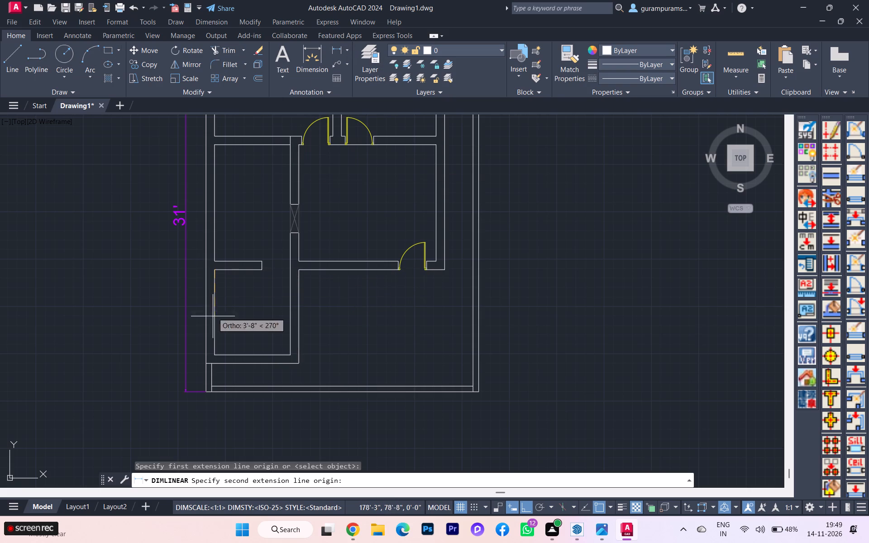
left_click(215, 355)
scroll(235, 348, "up", 2)
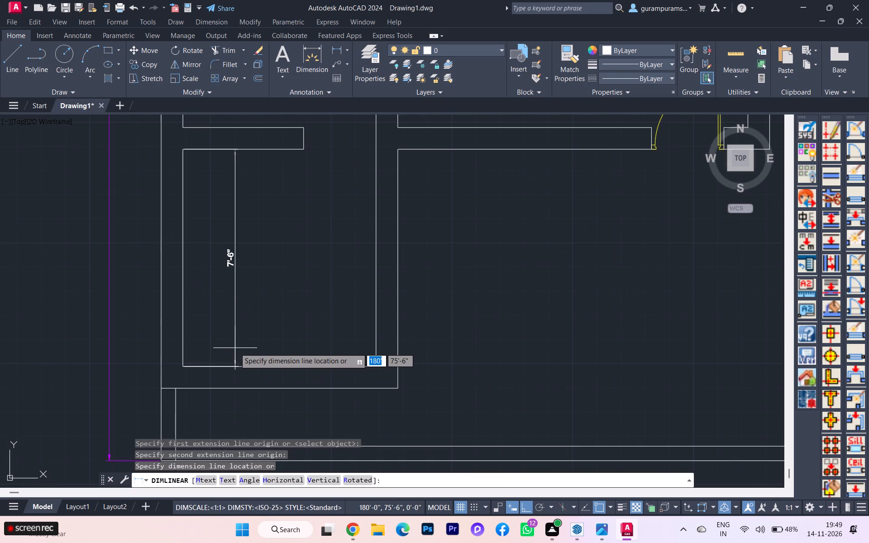
key("Escape")
scroll(235, 348, "down", 1)
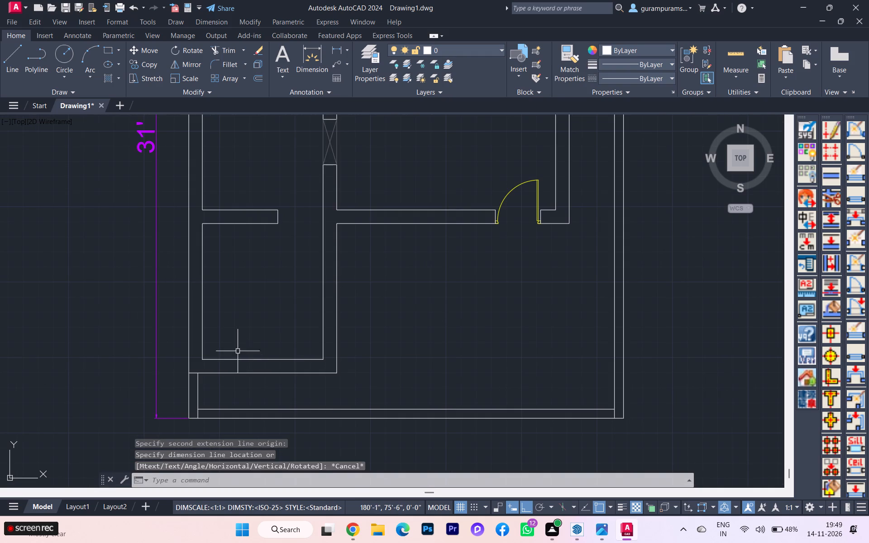
Move both lines of the south-west room's south wall 6 inches north.
scroll(258, 378, "down", 1)
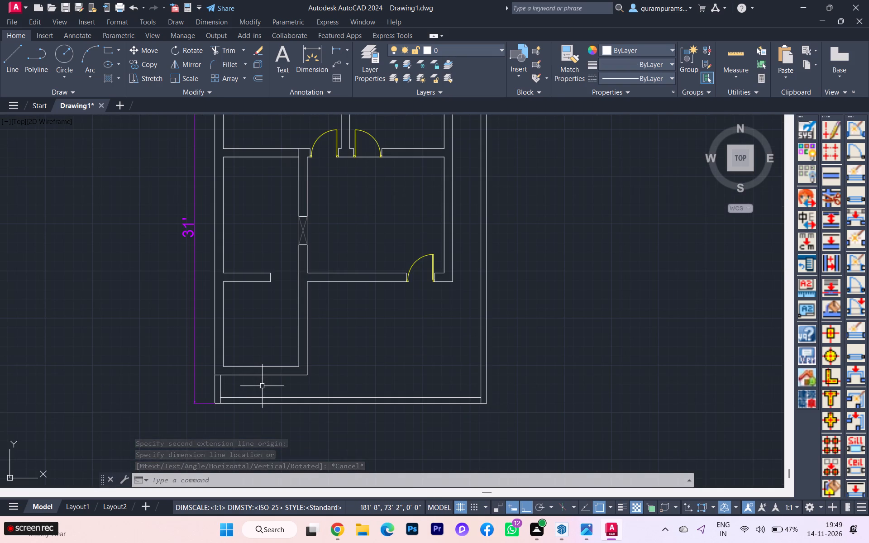
scroll(263, 387, "down", 1)
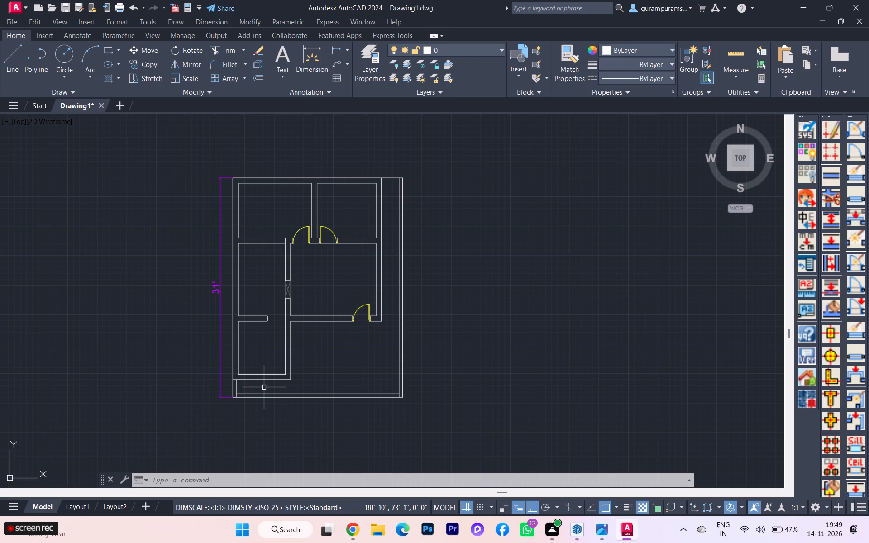
scroll(264, 387, "up", 3)
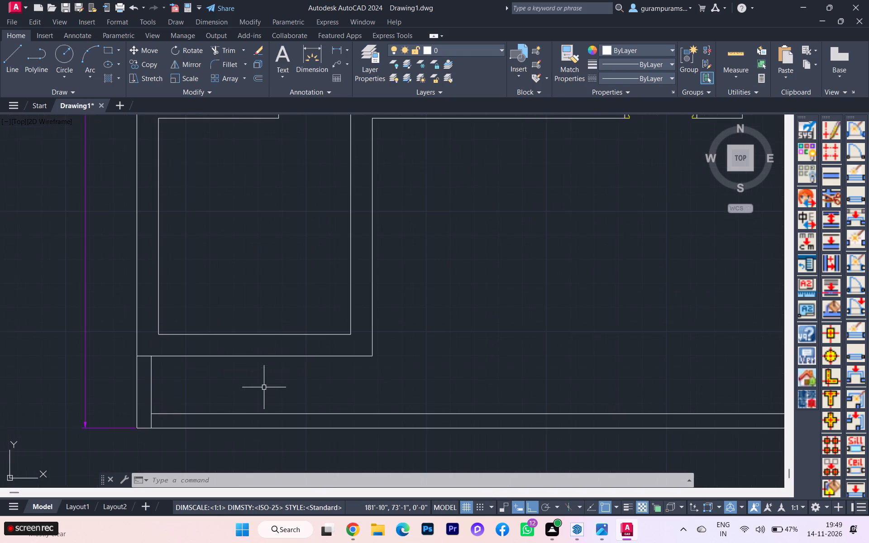
left_click(264, 387)
left_click(238, 316)
scroll(246, 351, "down", 1)
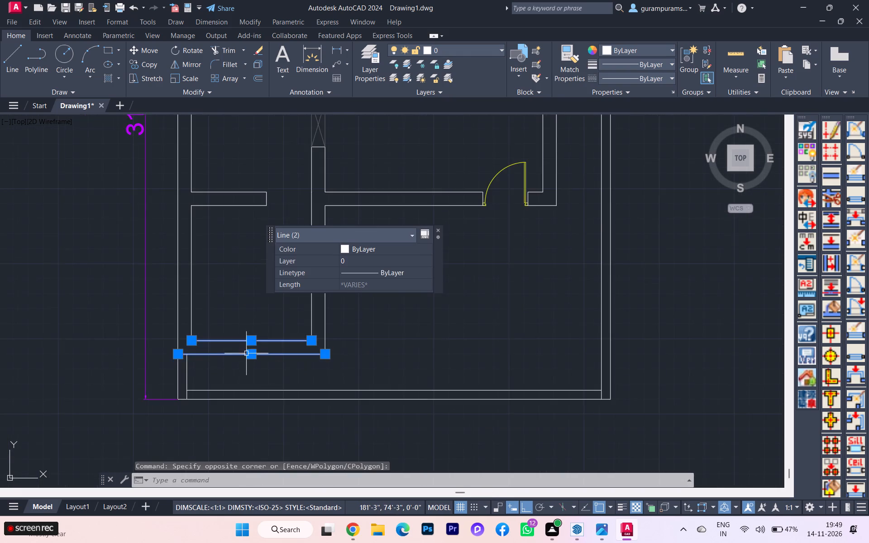
scroll(246, 355, "down", 2)
scroll(245, 341, "up", 2)
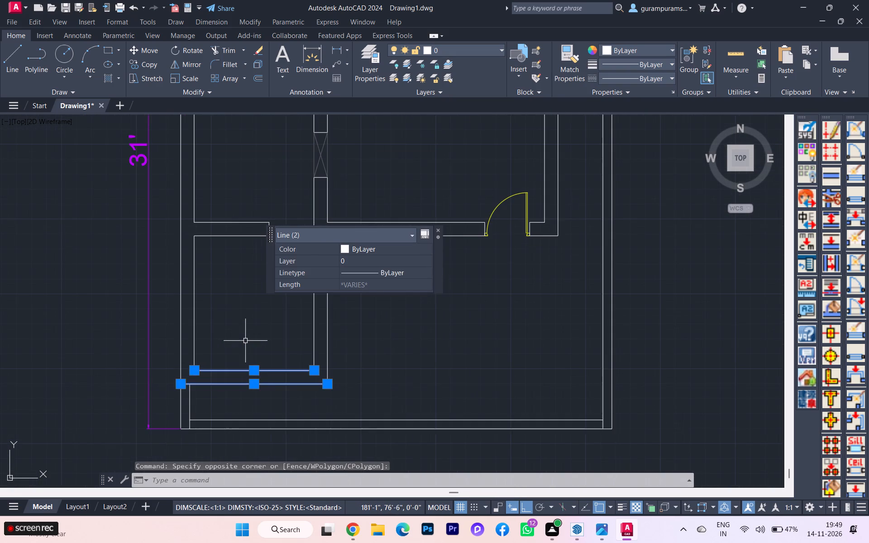
key("m")
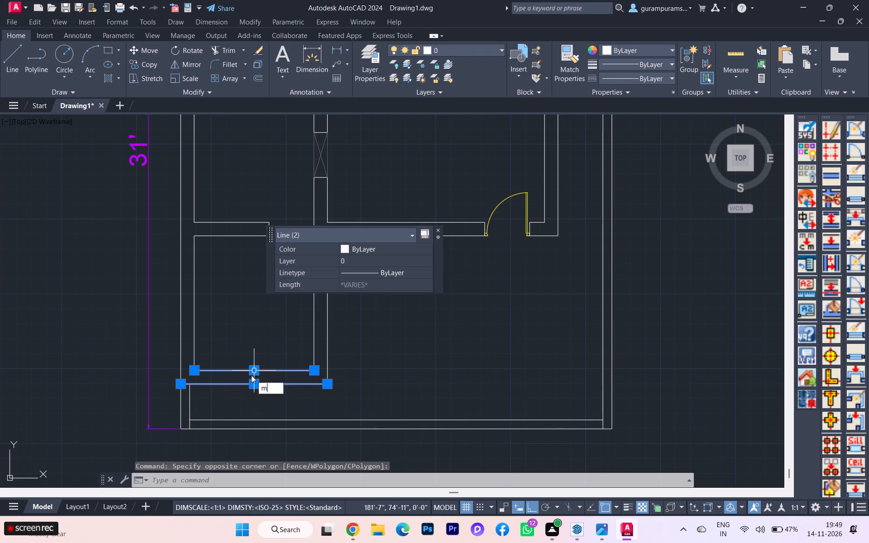
key("Return")
left_click(253, 381)
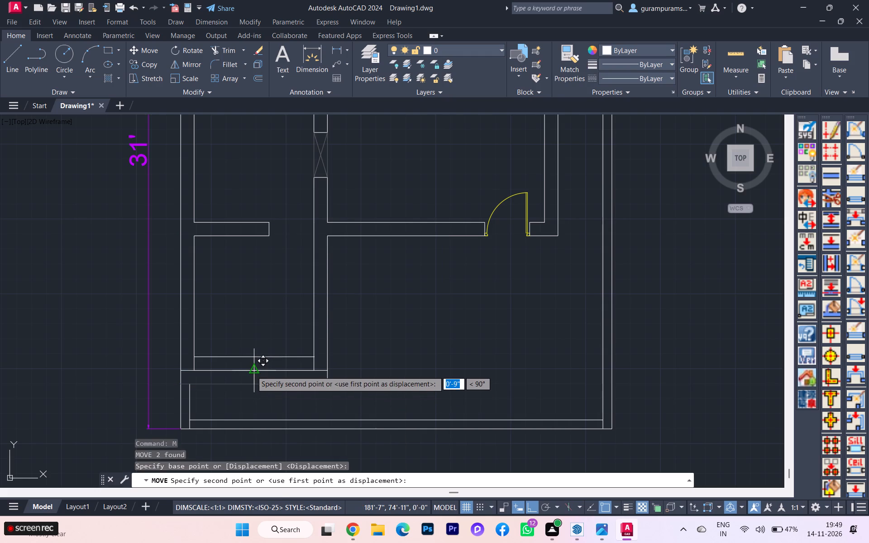
key("6")
key("Return")
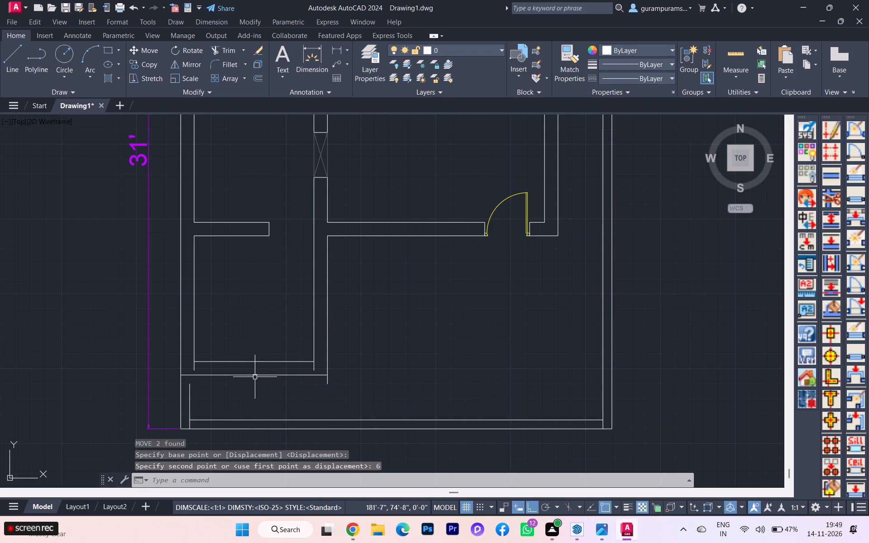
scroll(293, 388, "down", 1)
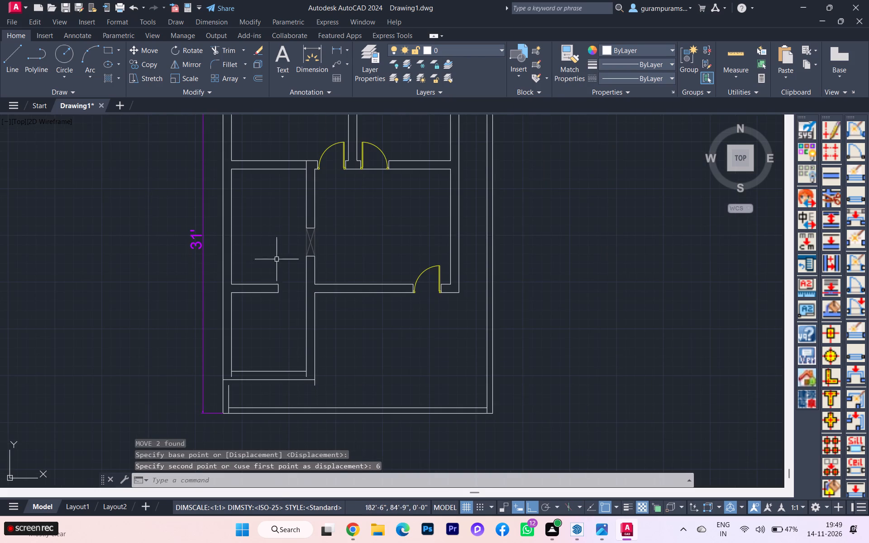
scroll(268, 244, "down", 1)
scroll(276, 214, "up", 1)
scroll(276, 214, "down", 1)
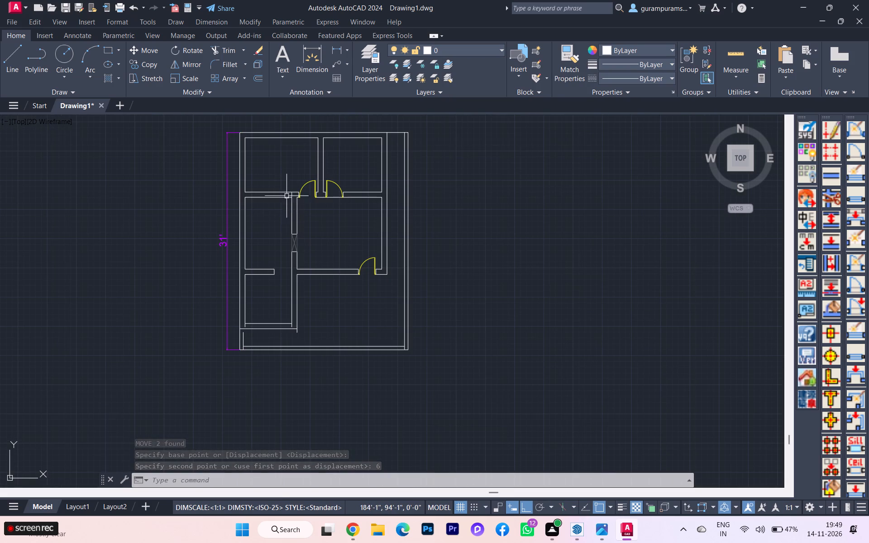
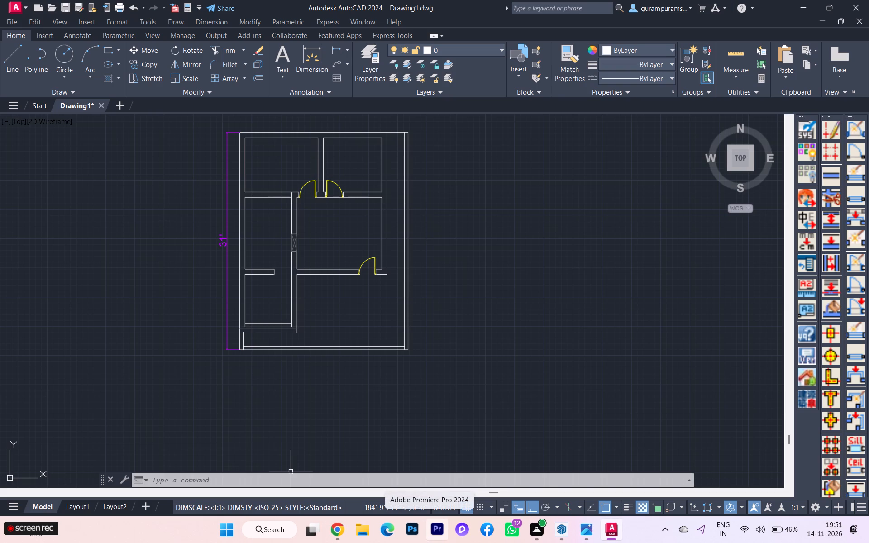
Switch to SketchUp and examine the wall model and the hand-drawn reference plan, comparing the kitchen and southern area with the drawing.
scroll(531, 392, "up", 1)
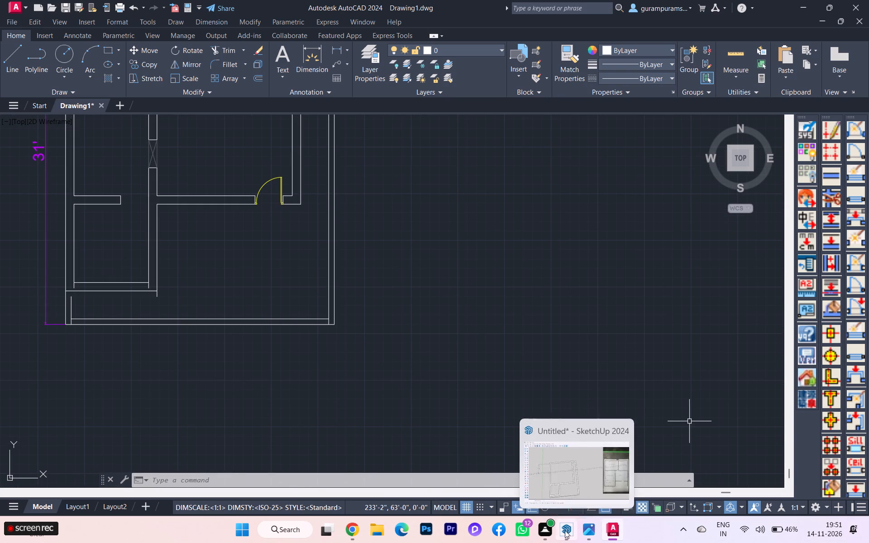
left_click(567, 477)
scroll(424, 389, "down", 1)
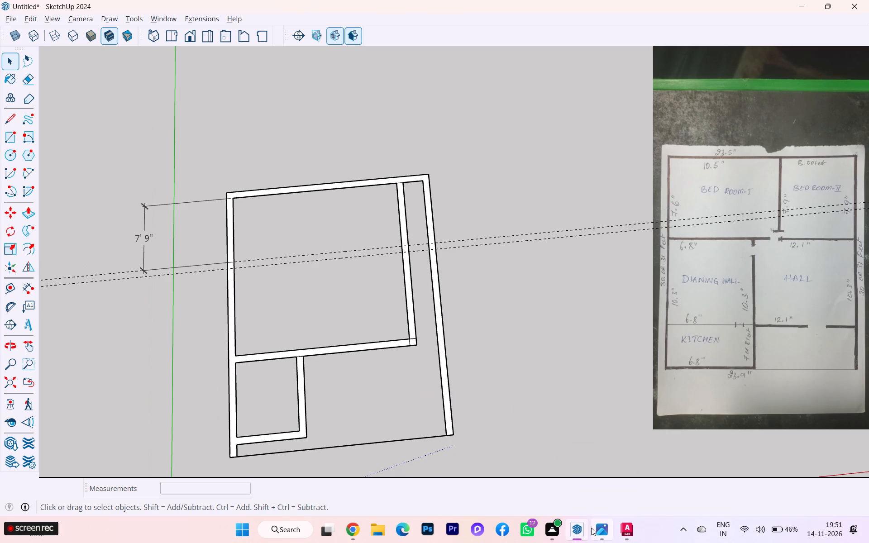
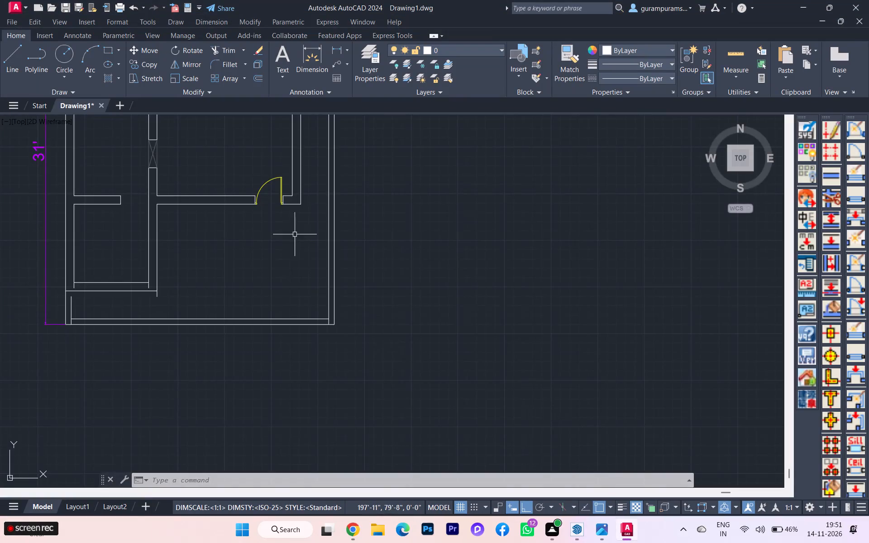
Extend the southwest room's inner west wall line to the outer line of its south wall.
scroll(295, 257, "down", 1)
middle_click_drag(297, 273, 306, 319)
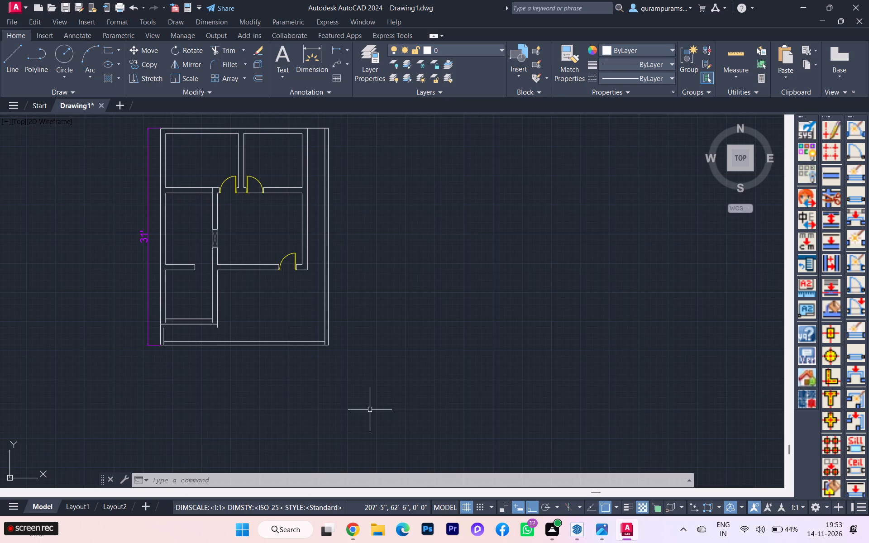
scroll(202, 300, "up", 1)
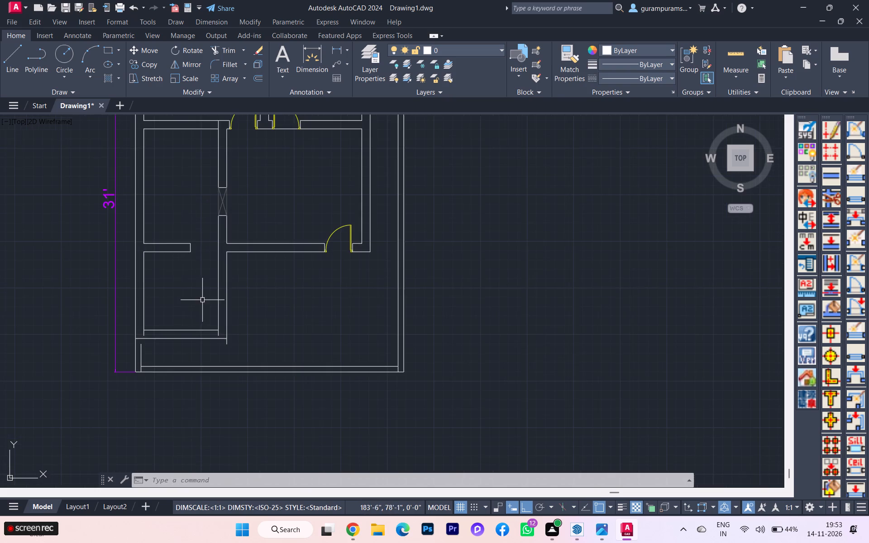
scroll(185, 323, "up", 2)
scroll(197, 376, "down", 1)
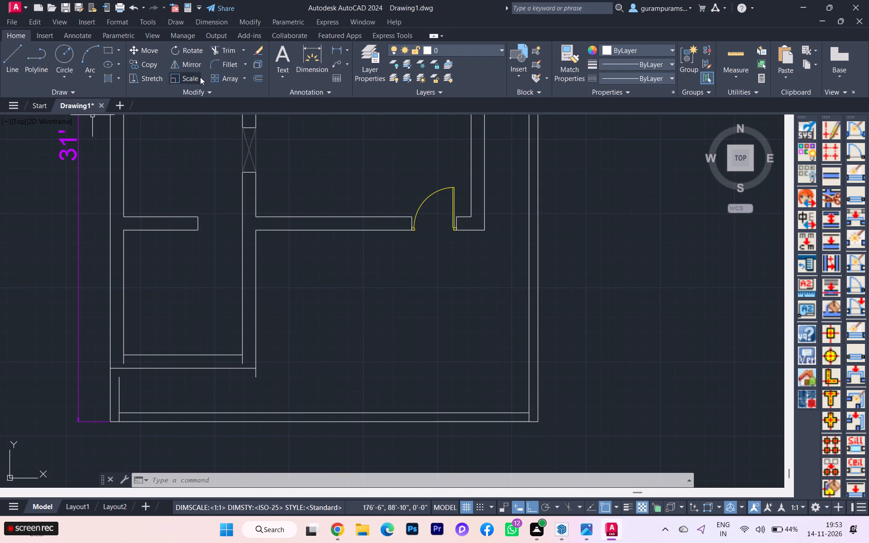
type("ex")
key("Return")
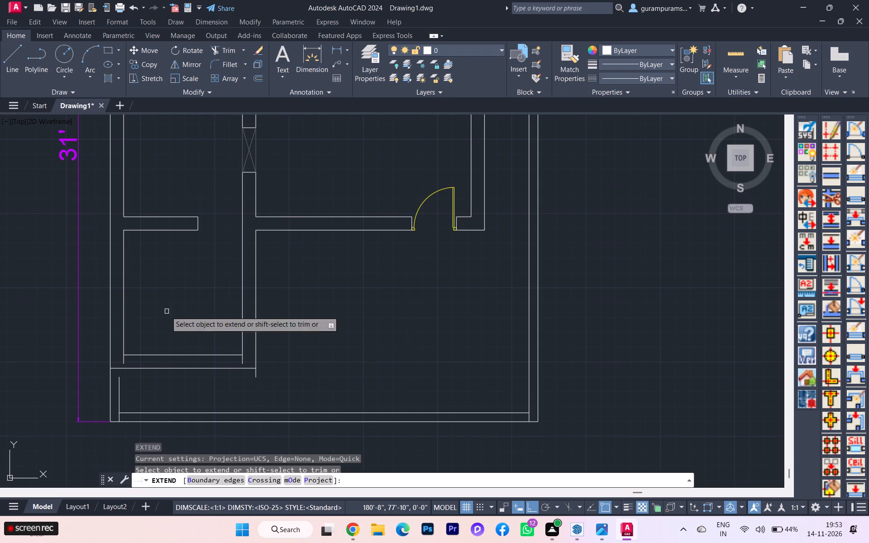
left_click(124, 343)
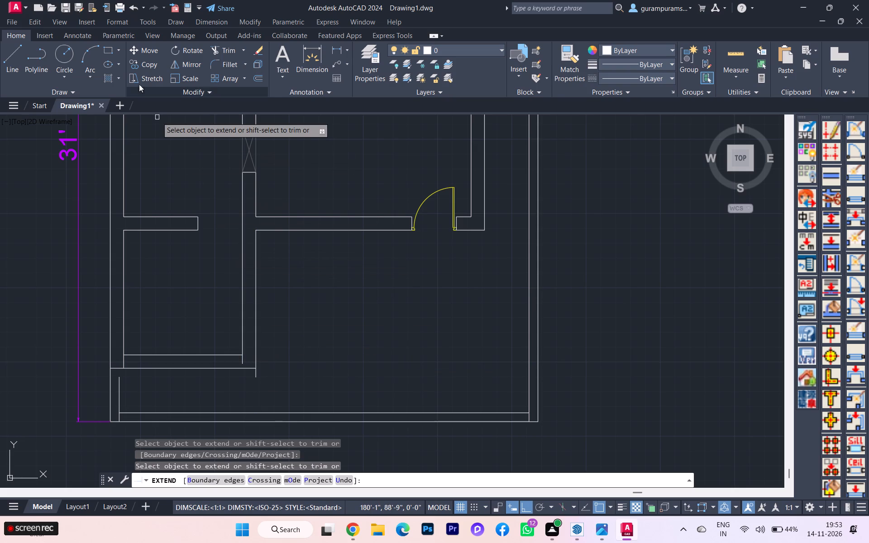
Trim the overshooting wall lines at both southern corners of the southwest room so the wall corners are clean.
left_click(229, 54)
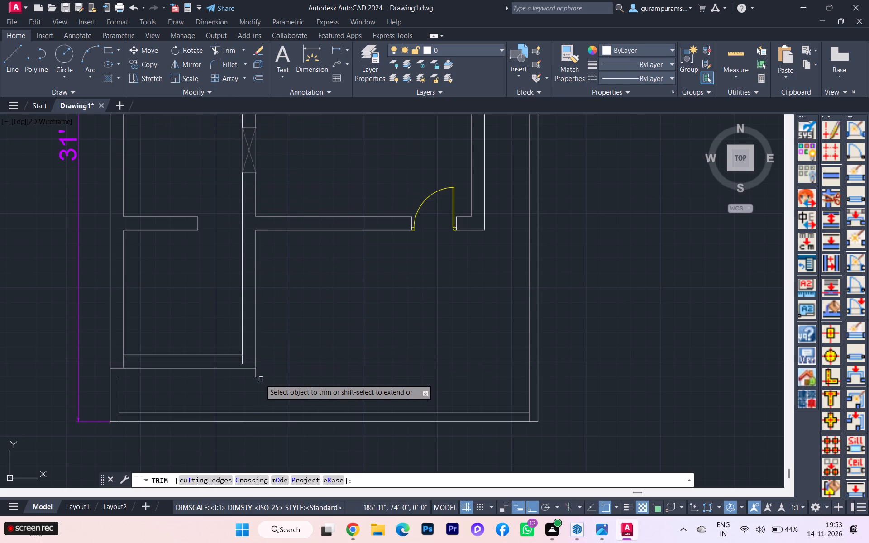
left_click(257, 376)
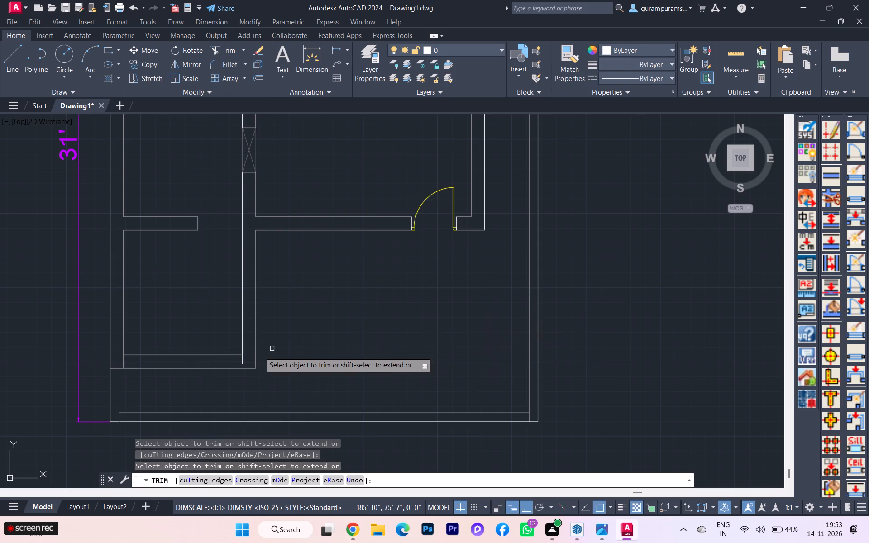
scroll(260, 352, "up", 1)
left_click(237, 367)
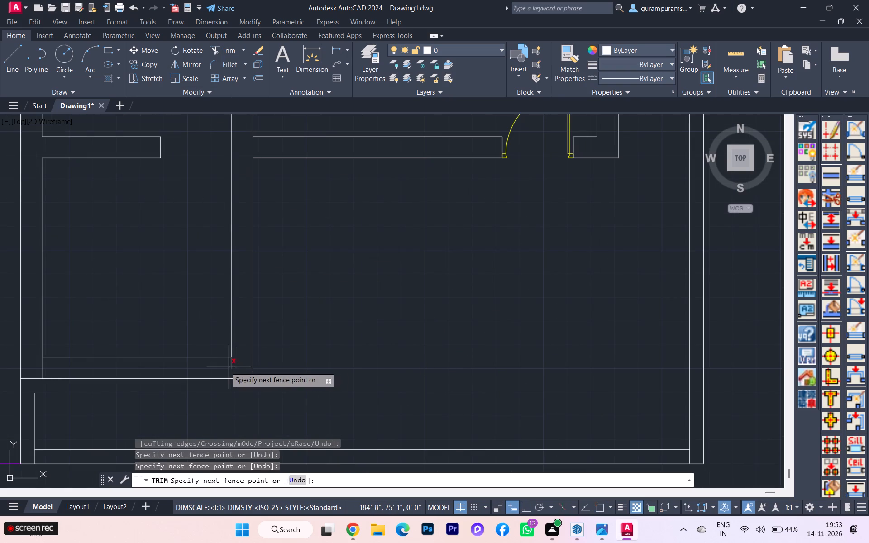
left_click(225, 367)
scroll(280, 336, "down", 2)
scroll(185, 348, "up", 2)
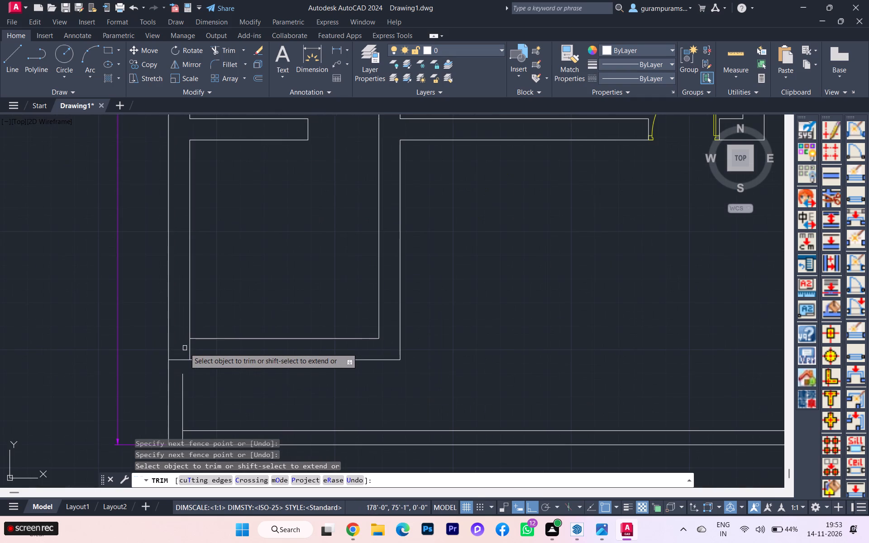
left_click(189, 352)
scroll(339, 349, "down", 1)
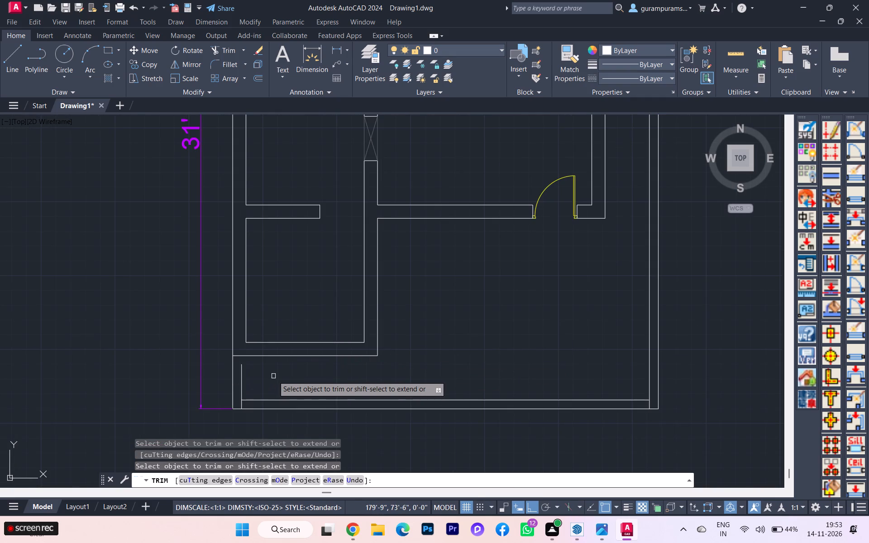
key("Escape")
Extend the inner line of the short west boundary wall north to the southwest room's south wall.
type("ex")
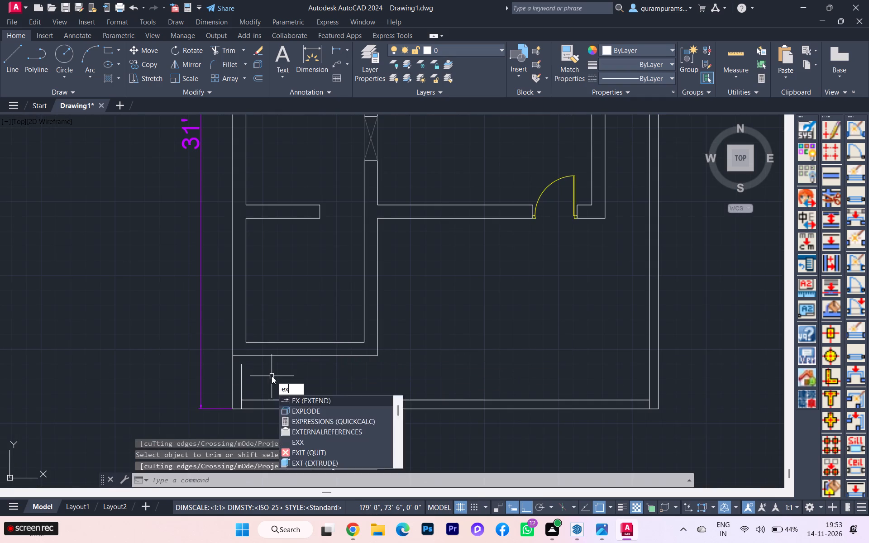
key("Return")
left_click(242, 382)
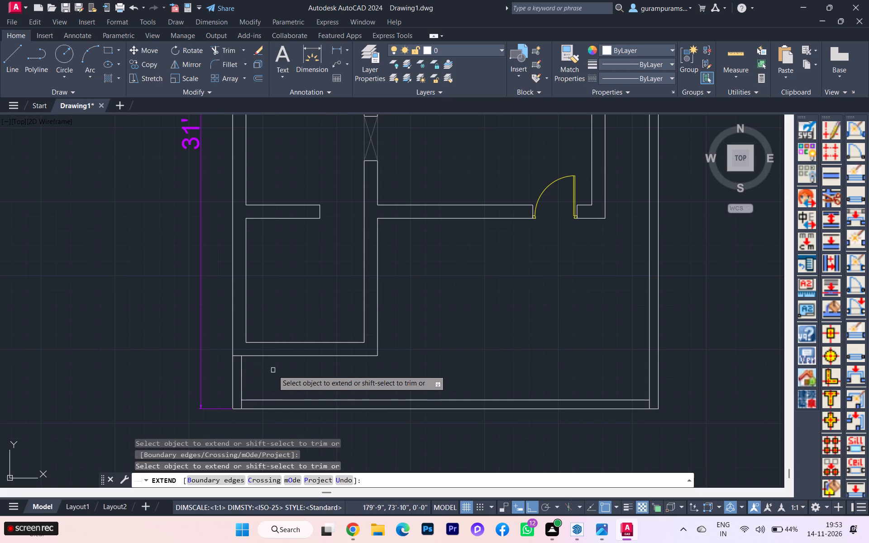
scroll(273, 370, "up", 1)
scroll(273, 370, "down", 1)
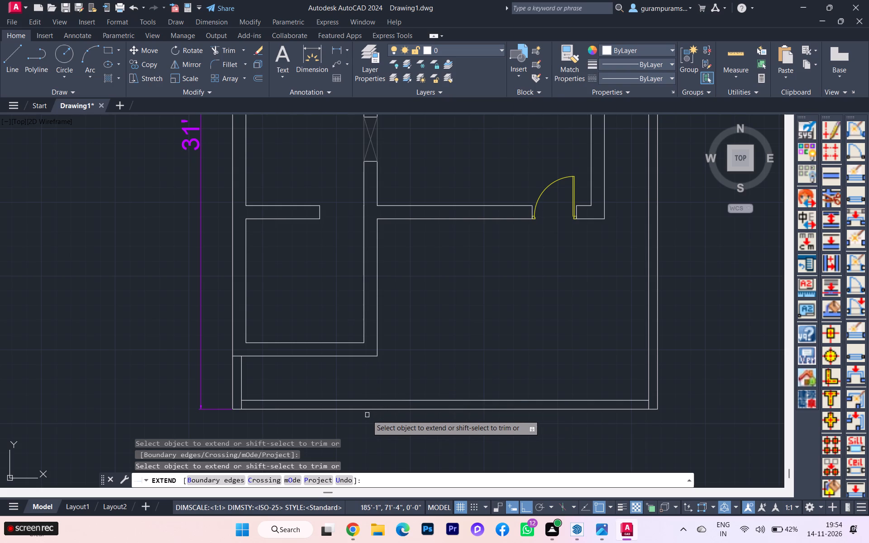
scroll(367, 415, "down", 2)
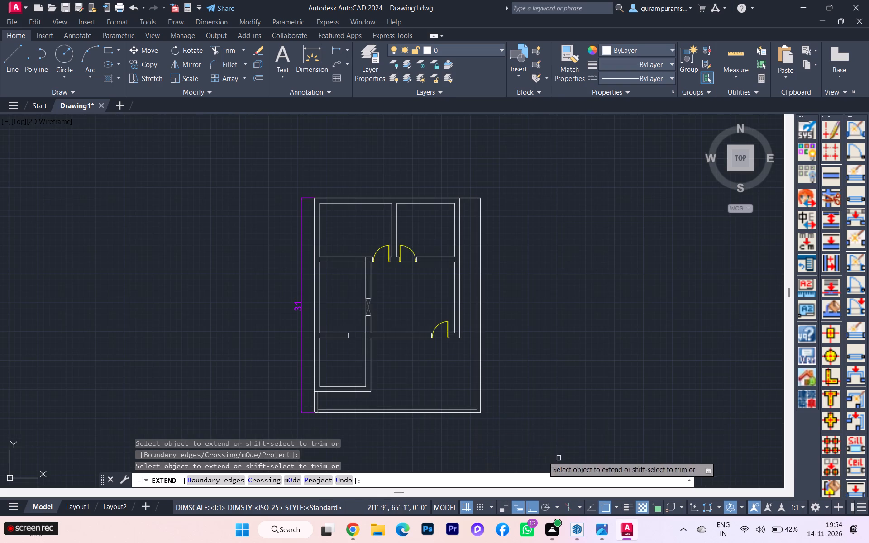
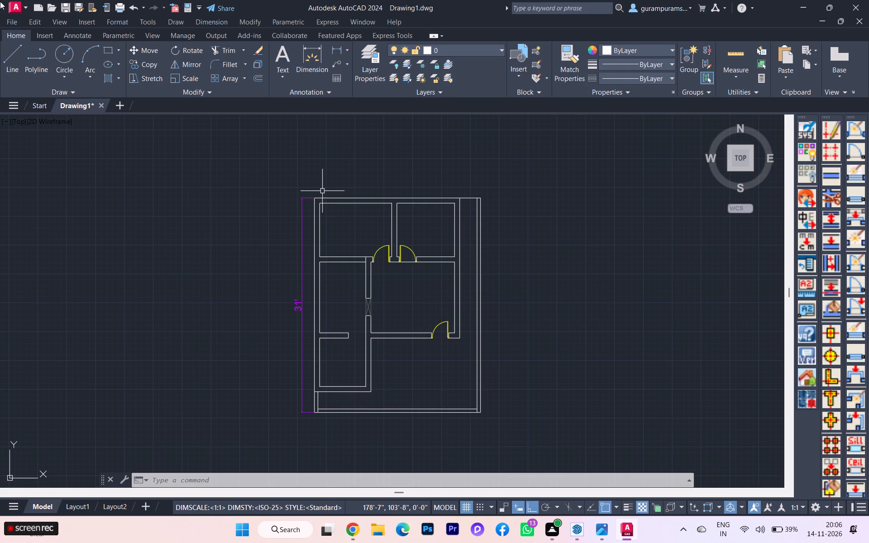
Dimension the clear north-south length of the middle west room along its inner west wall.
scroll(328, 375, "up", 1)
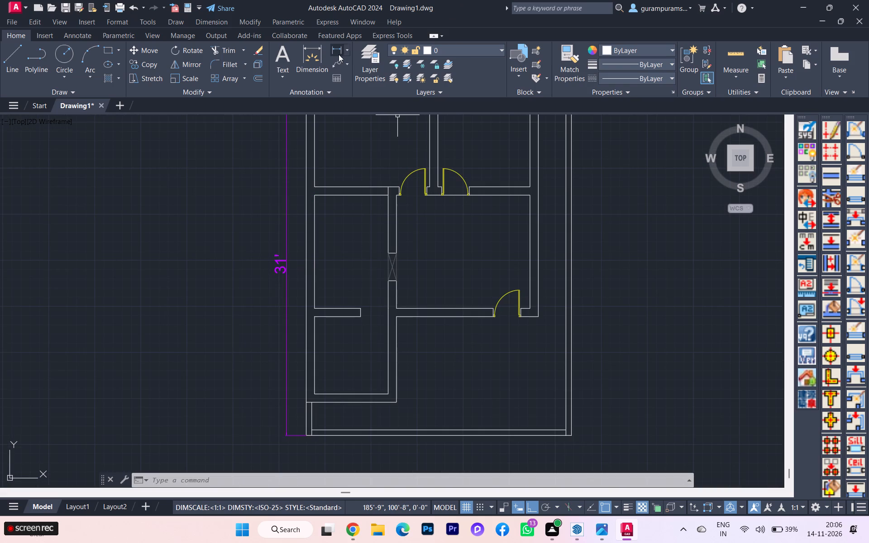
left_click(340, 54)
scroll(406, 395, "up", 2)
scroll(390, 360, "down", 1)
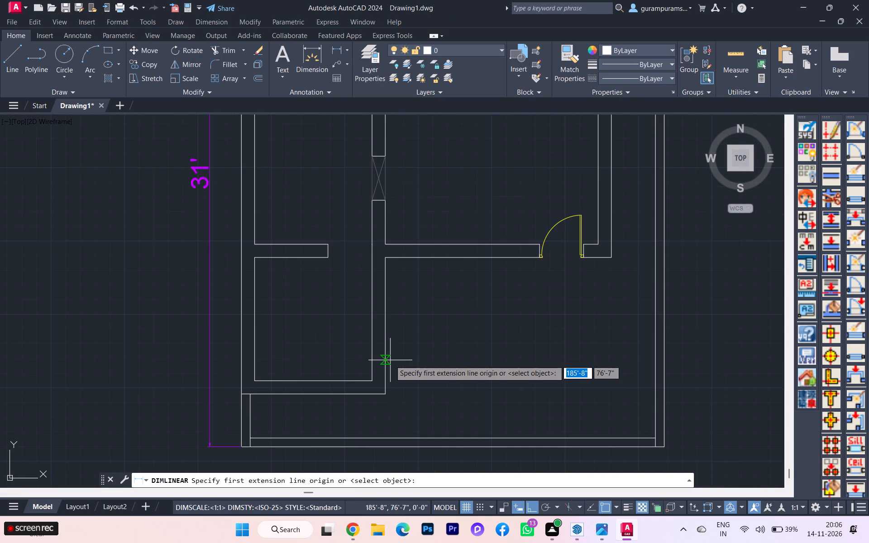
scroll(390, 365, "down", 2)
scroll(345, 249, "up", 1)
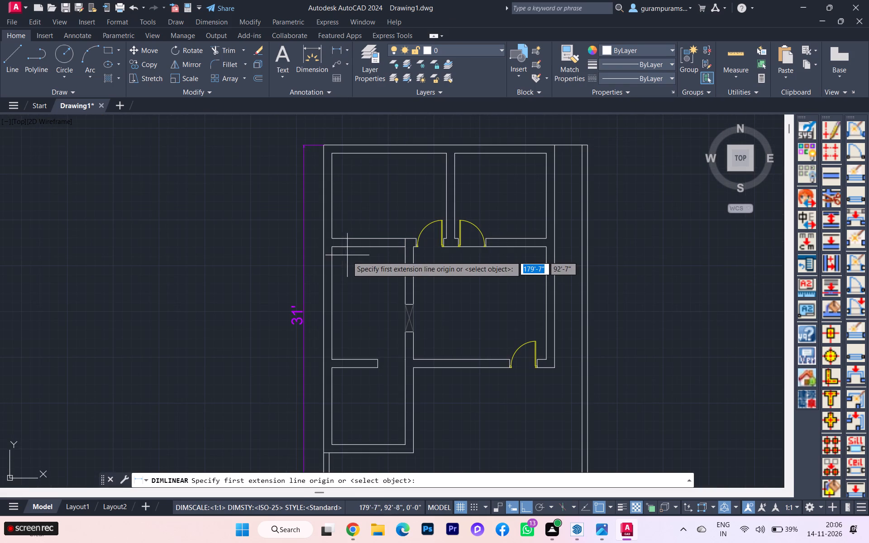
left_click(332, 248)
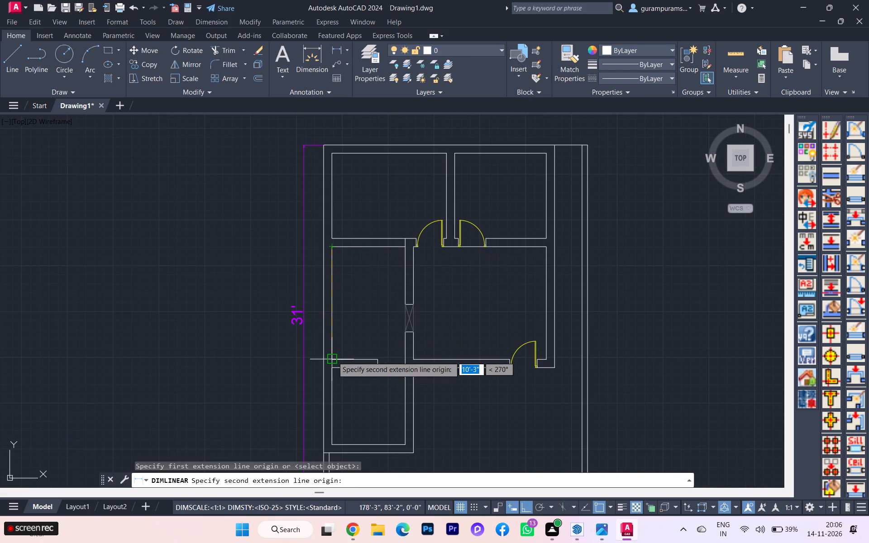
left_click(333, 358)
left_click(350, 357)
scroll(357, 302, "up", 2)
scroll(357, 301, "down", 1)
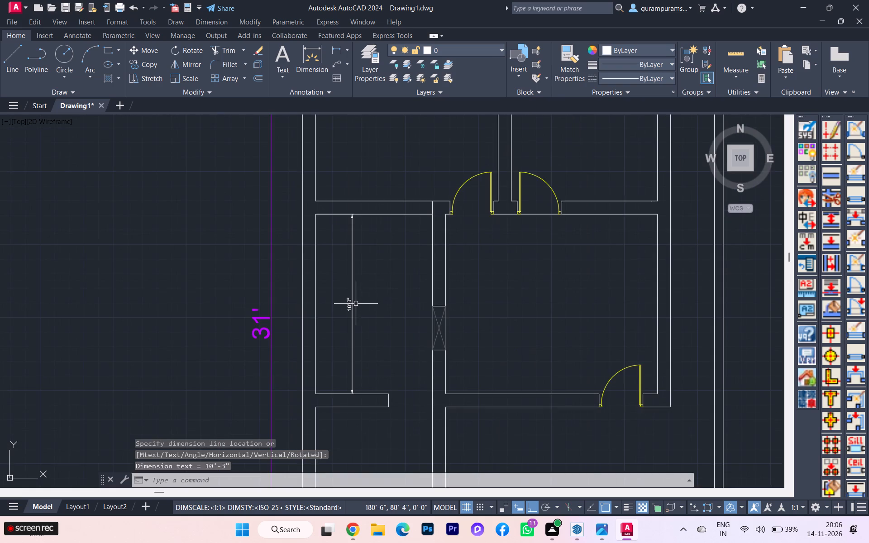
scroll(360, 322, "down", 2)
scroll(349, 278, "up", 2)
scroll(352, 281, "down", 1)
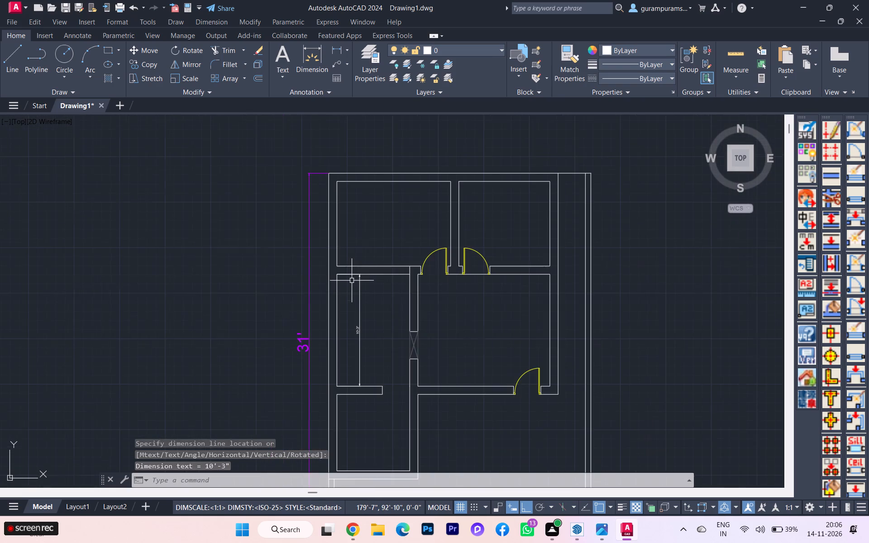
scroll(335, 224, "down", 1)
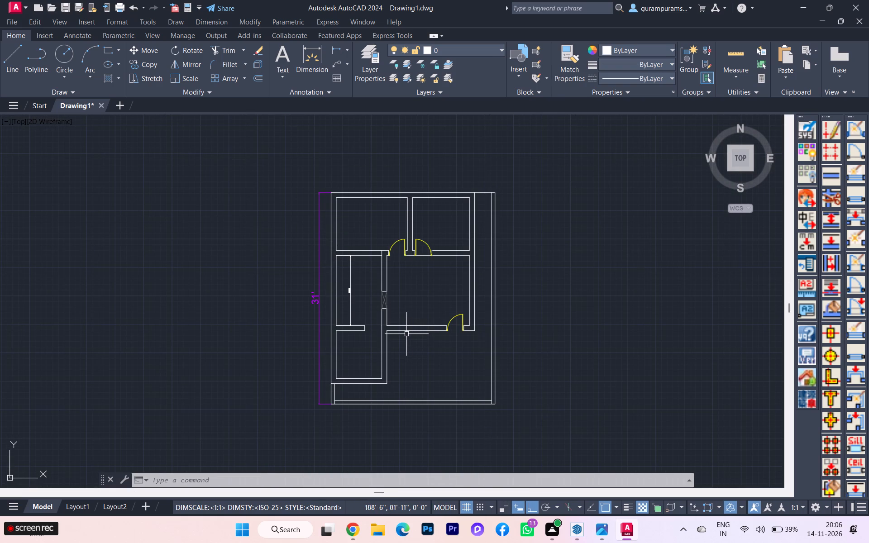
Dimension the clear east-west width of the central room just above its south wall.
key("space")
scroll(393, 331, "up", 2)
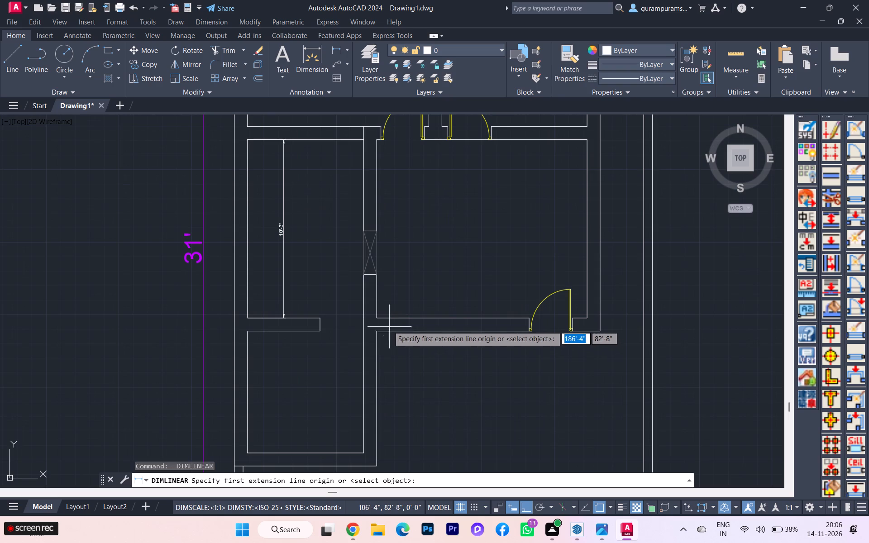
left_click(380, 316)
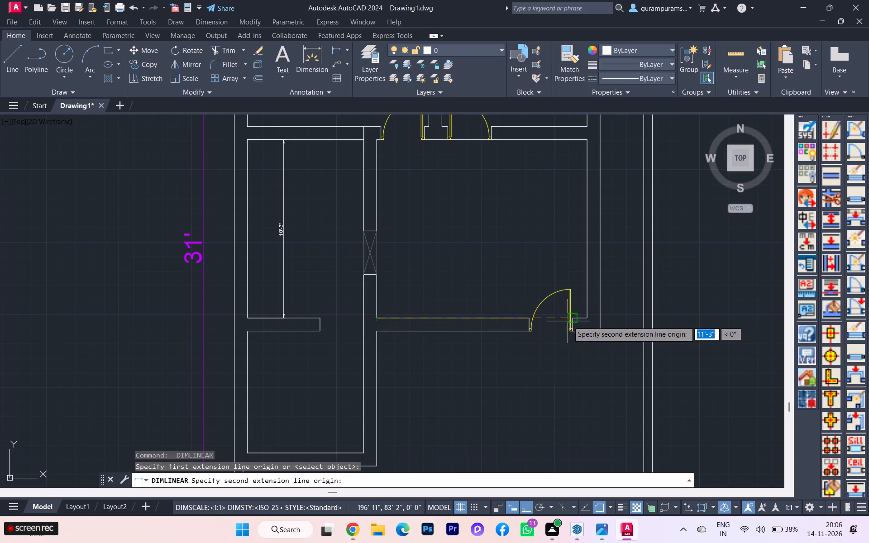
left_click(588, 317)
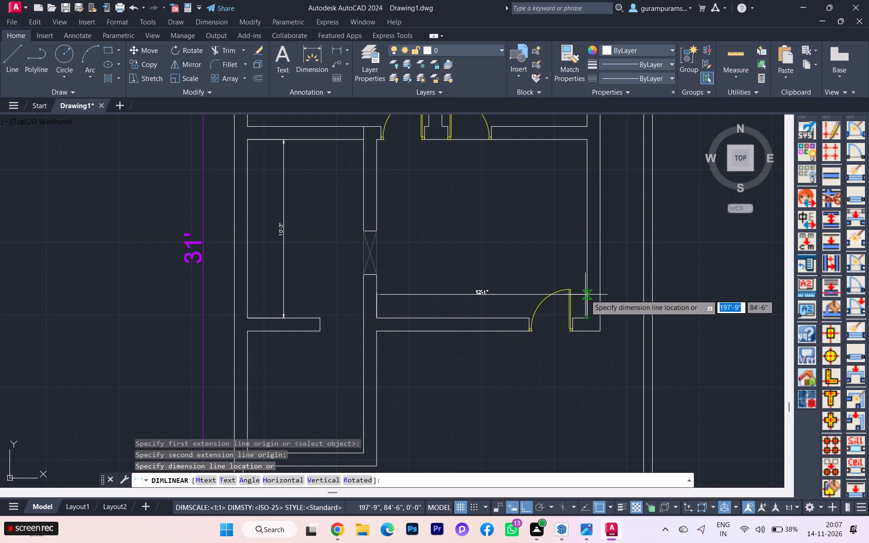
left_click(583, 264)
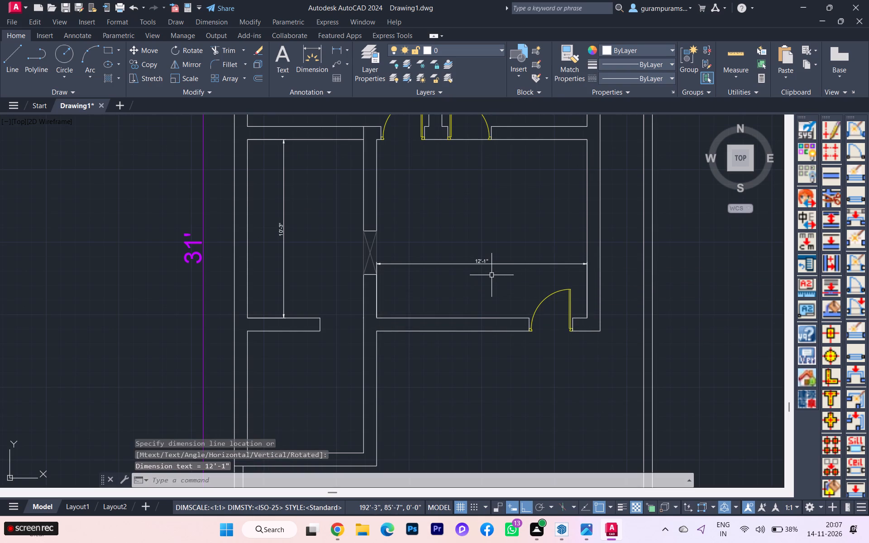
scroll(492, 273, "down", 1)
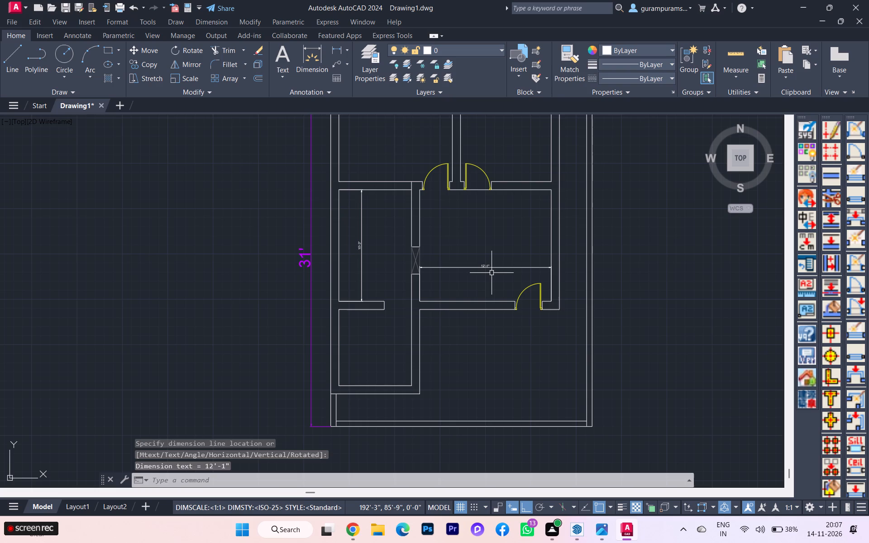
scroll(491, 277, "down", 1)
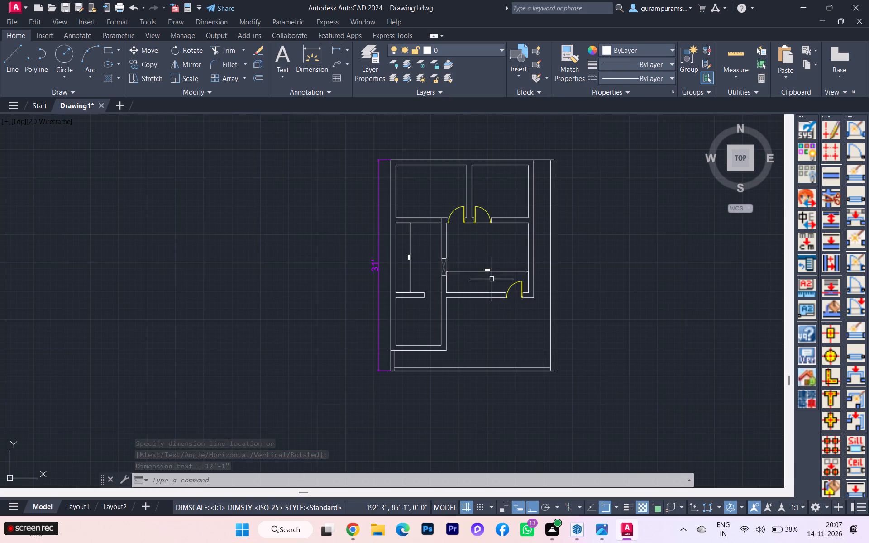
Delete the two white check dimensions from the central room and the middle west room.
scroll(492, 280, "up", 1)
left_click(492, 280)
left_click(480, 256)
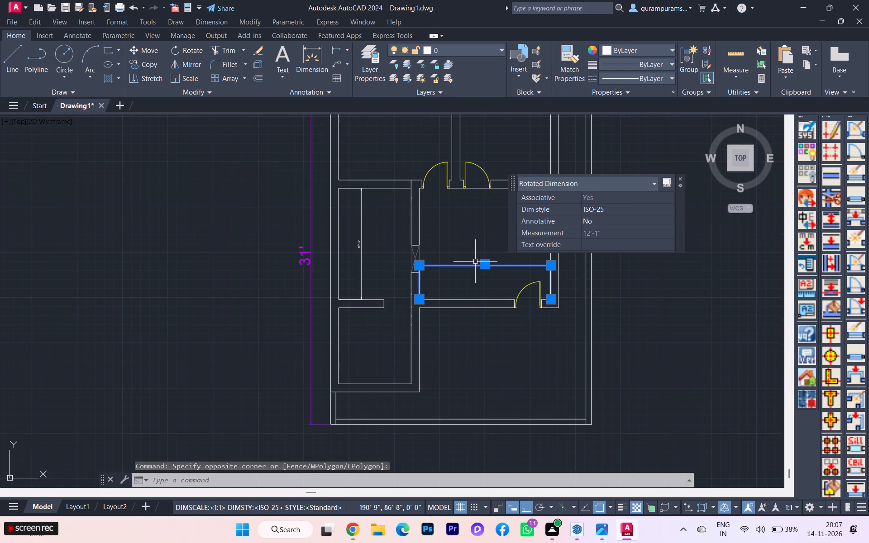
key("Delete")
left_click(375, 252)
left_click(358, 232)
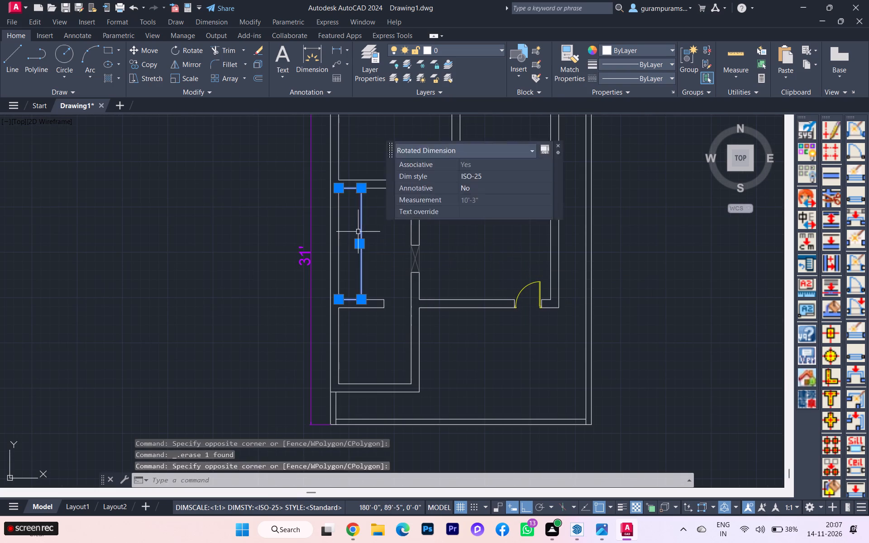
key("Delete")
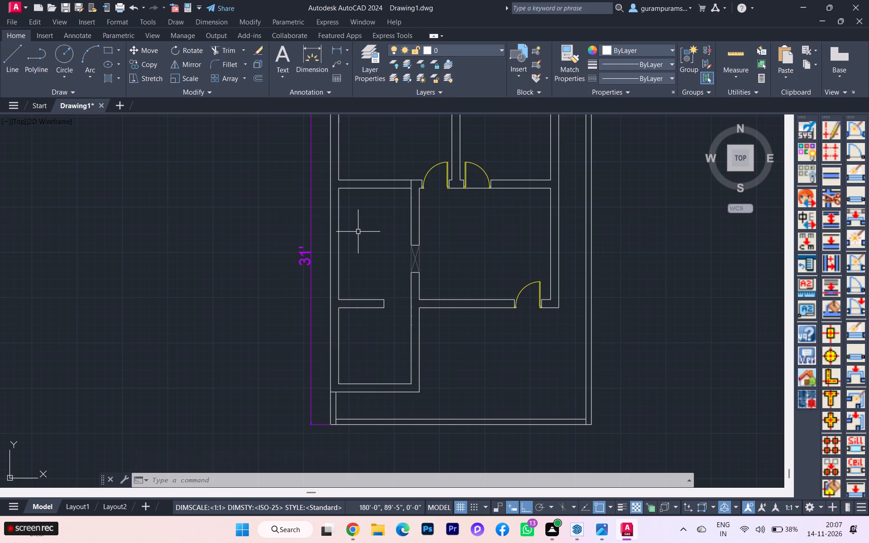
Measure the gap between the southwest room's outer south wall line and the inner line of the south boundary wall.
scroll(337, 273, "down", 1)
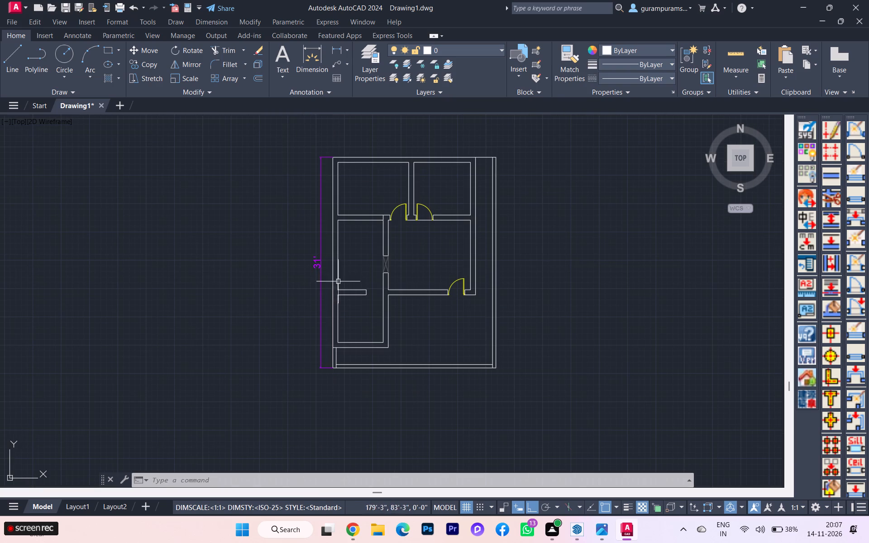
scroll(367, 319, "up", 1)
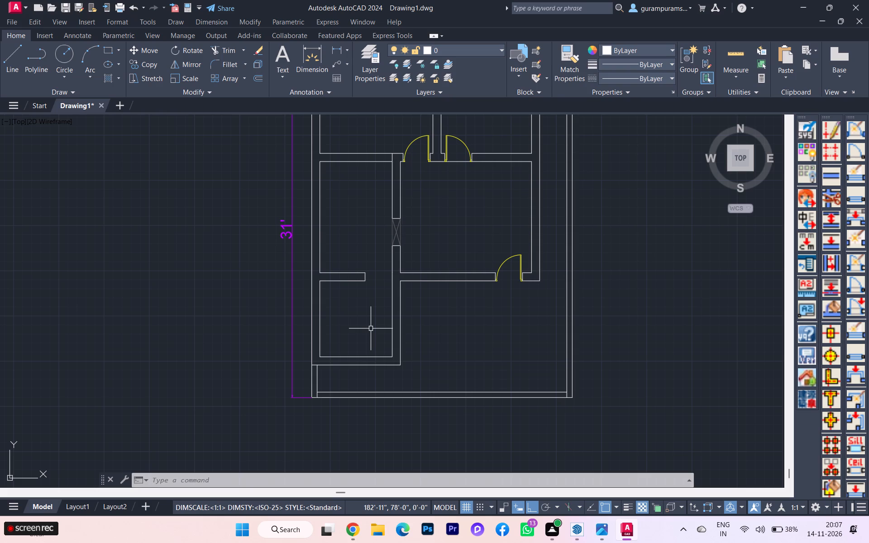
left_click(335, 48)
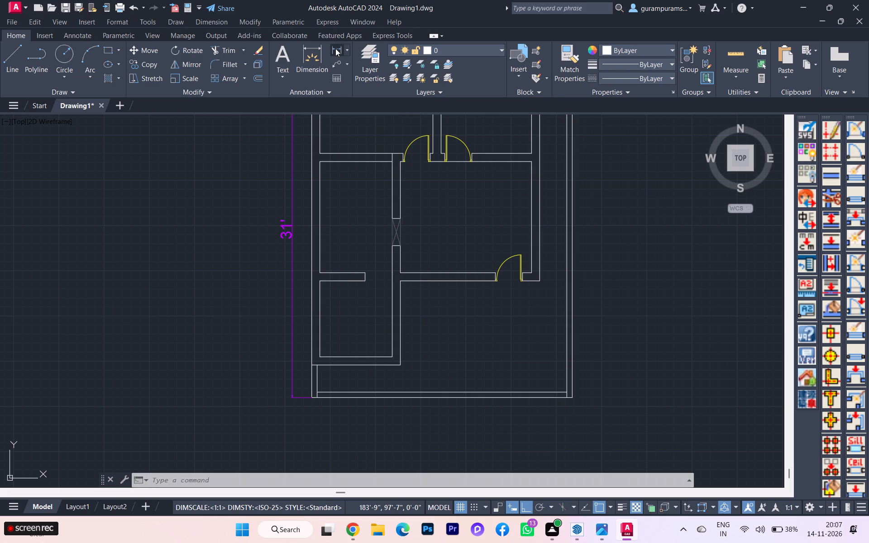
scroll(373, 391, "up", 1)
left_click(414, 352)
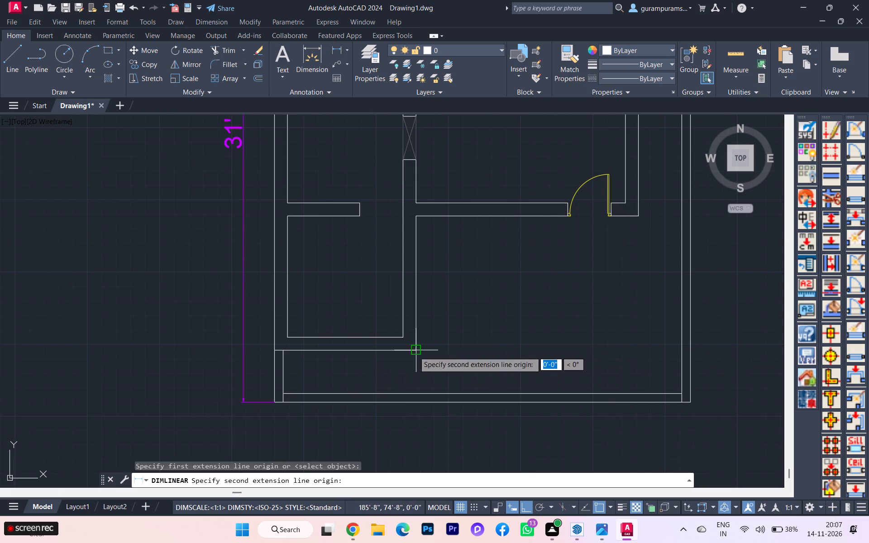
left_click(420, 394)
scroll(426, 391, "up", 2)
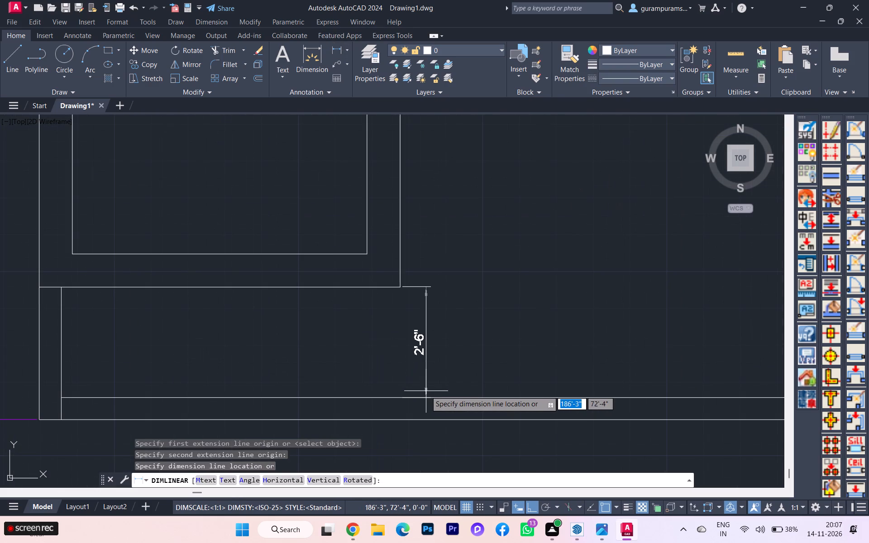
key("Escape")
scroll(425, 392, "down", 2)
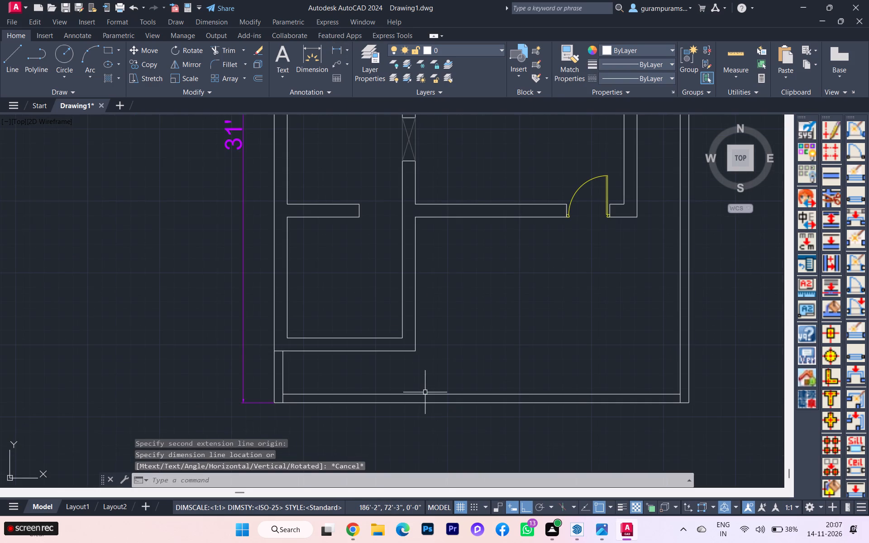
Examine the southwest room's walls, the south boundary gap and the overall room layout of the plan.
scroll(425, 393, "up", 2)
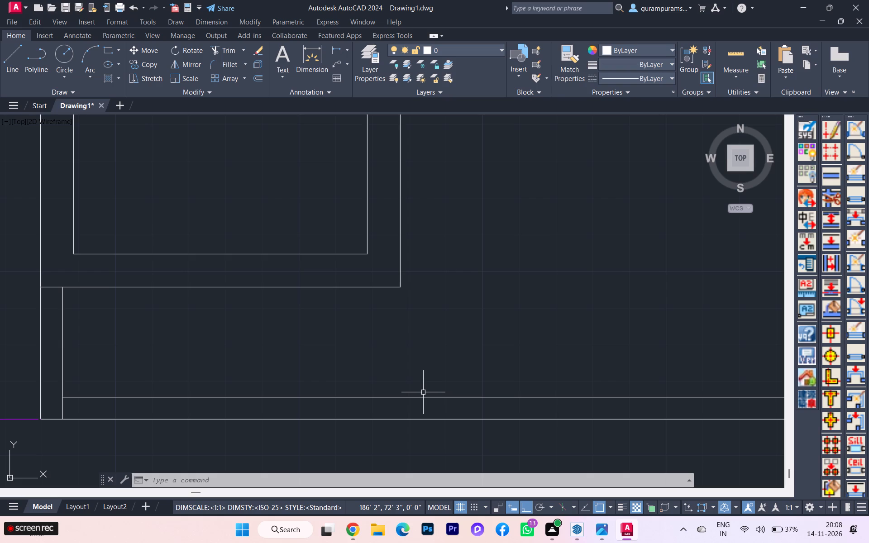
scroll(433, 397, "down", 2)
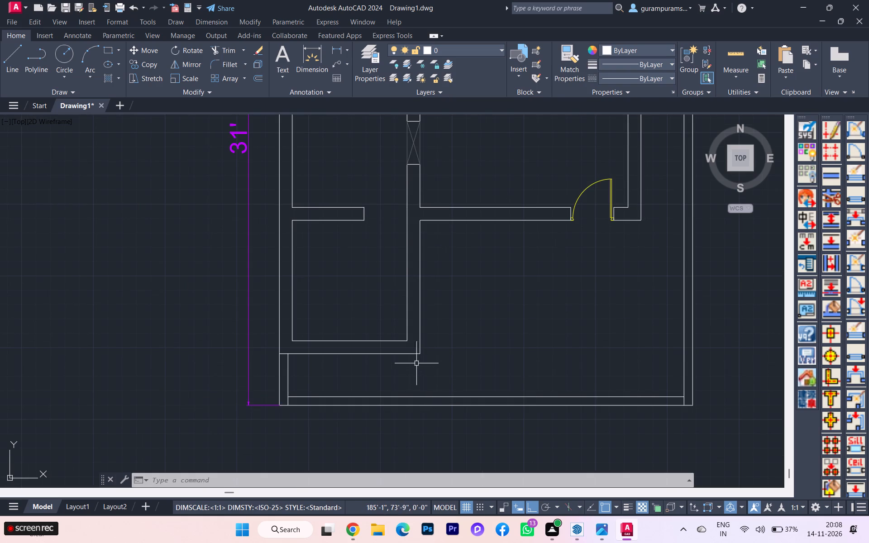
scroll(407, 372, "down", 2)
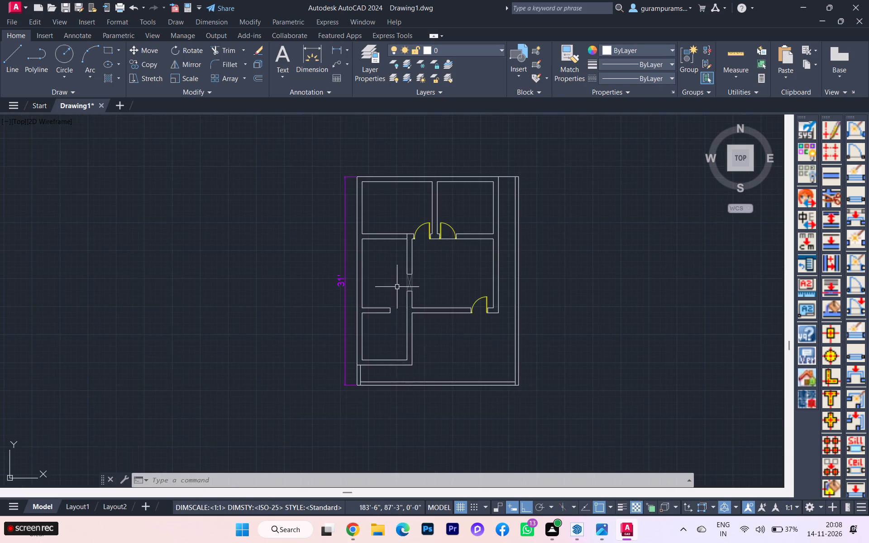
scroll(400, 272, "up", 2)
scroll(393, 275, "down", 2)
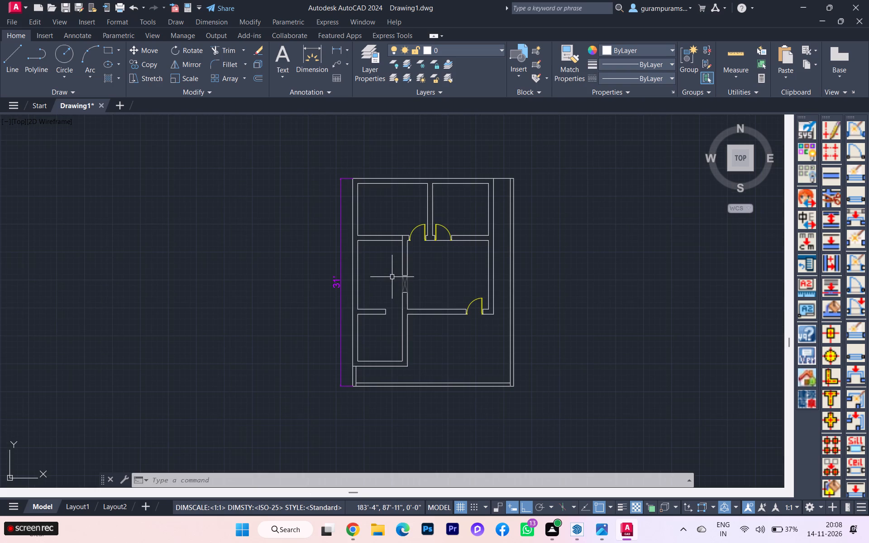
scroll(383, 280, "down", 1)
scroll(383, 280, "up", 2)
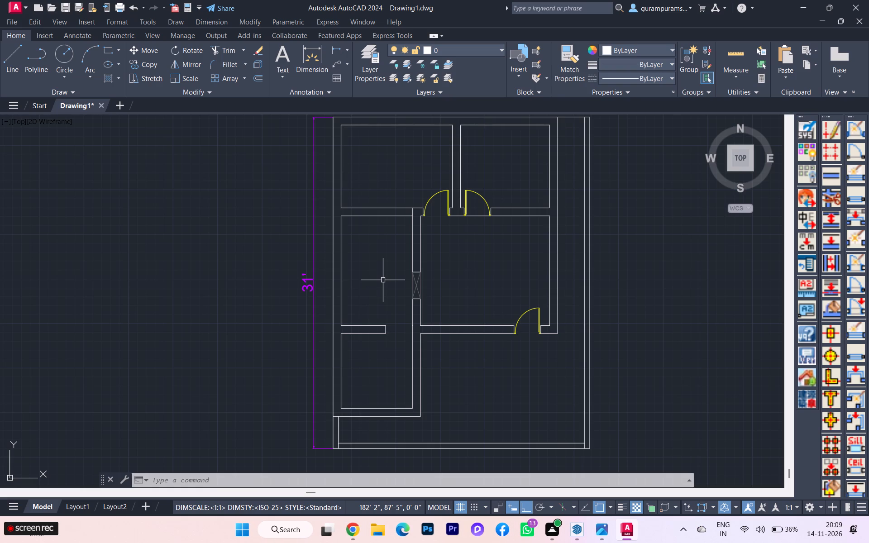
scroll(400, 417, "up", 2)
scroll(391, 410, "down", 1)
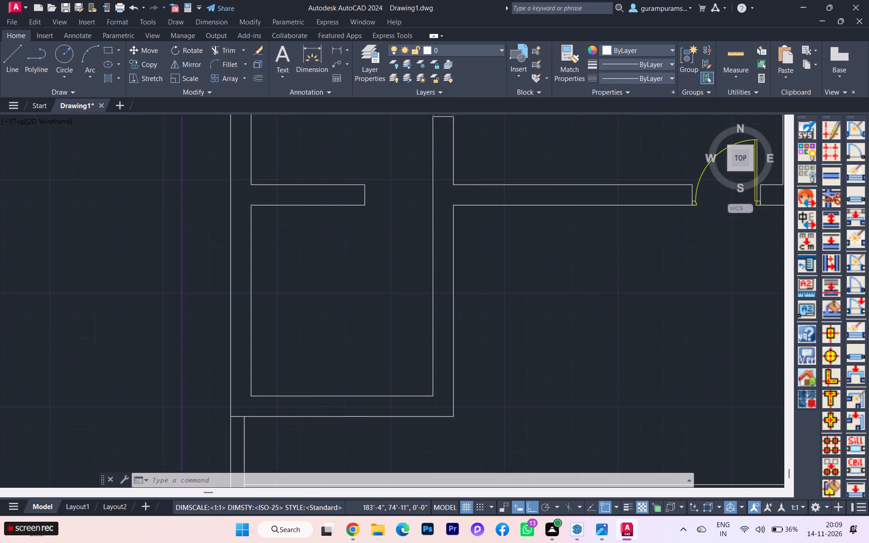
scroll(390, 410, "down", 1)
scroll(392, 423, "up", 3)
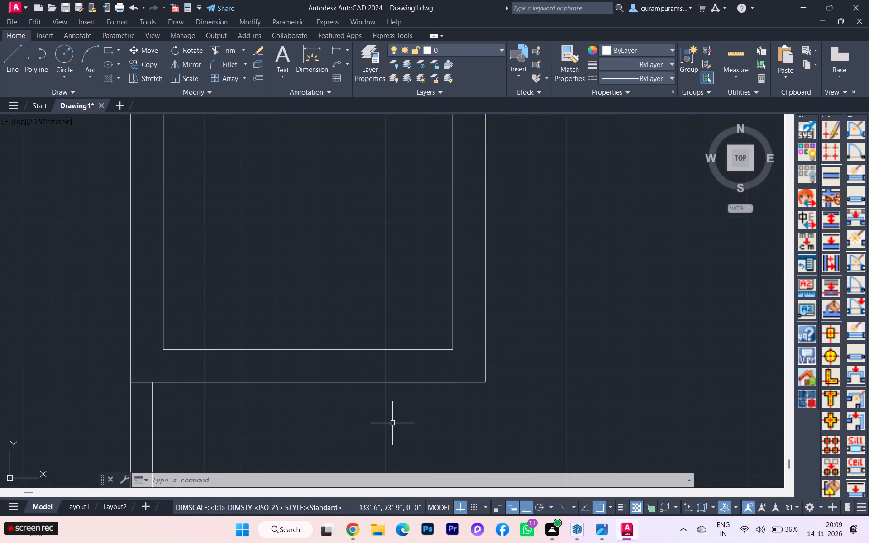
scroll(392, 423, "down", 3)
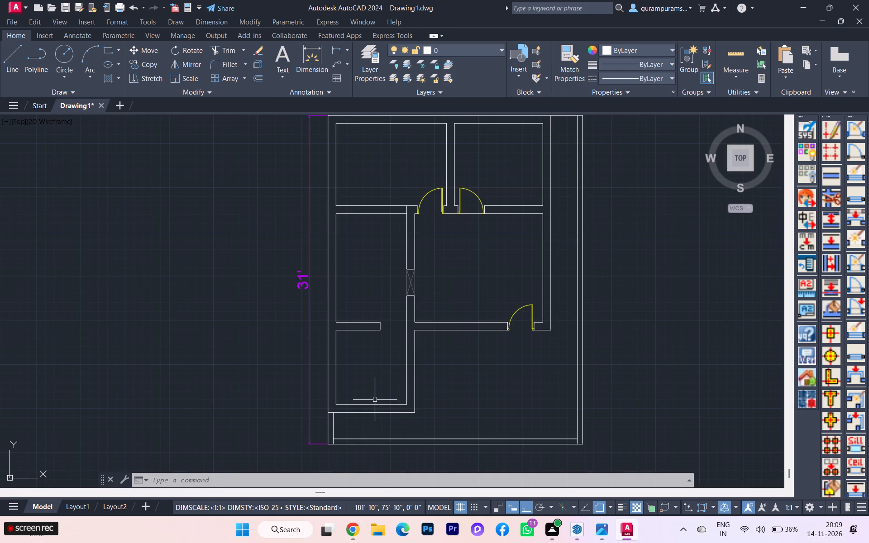
scroll(373, 400, "down", 1)
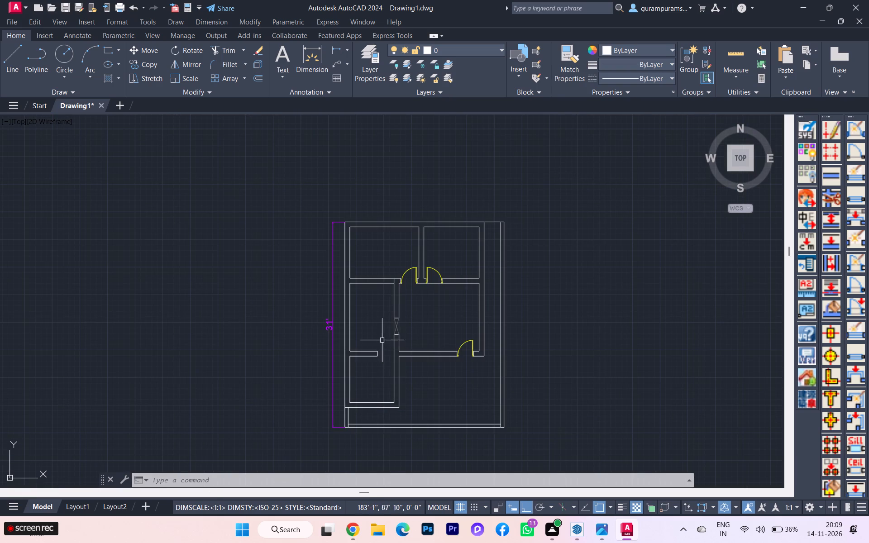
scroll(381, 267, "up", 3)
scroll(367, 323, "down", 1)
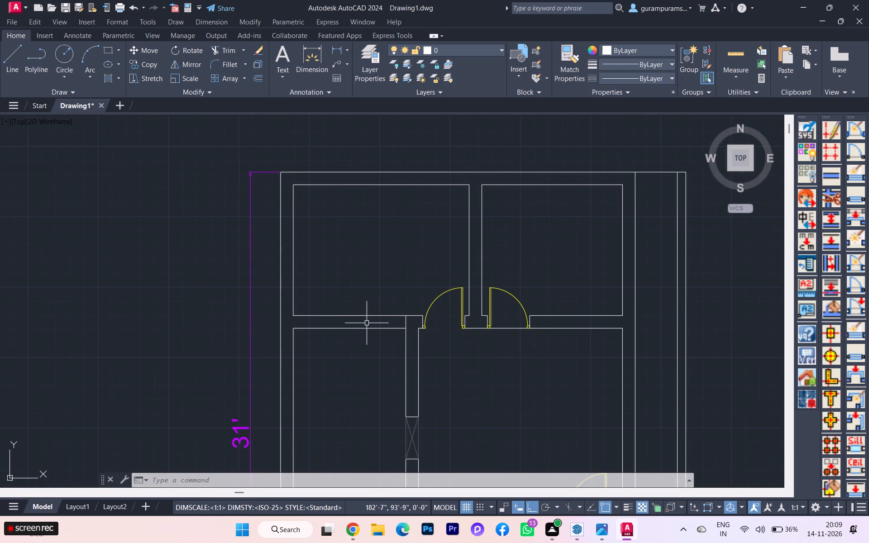
scroll(361, 338, "down", 3)
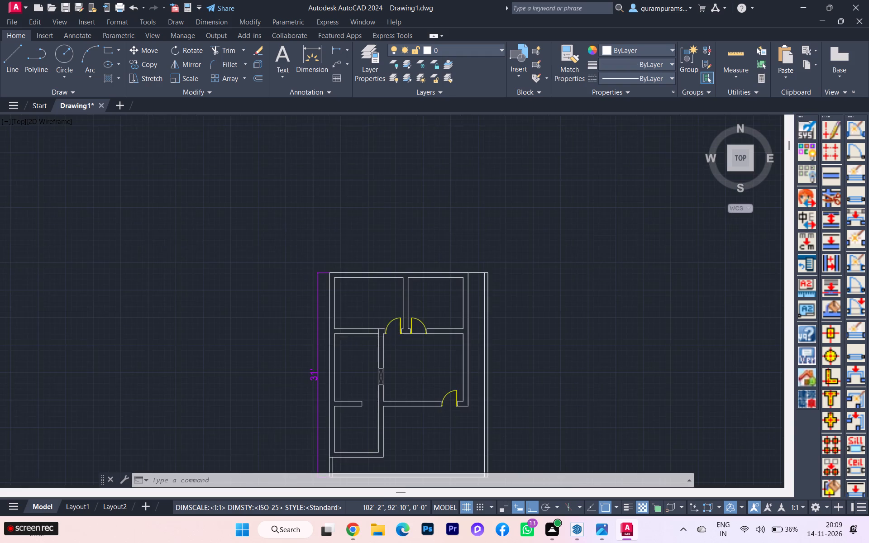
Examine the wall lines between the northwest and middle west rooms and the overall room layout of the plan.
scroll(371, 349, "up", 2)
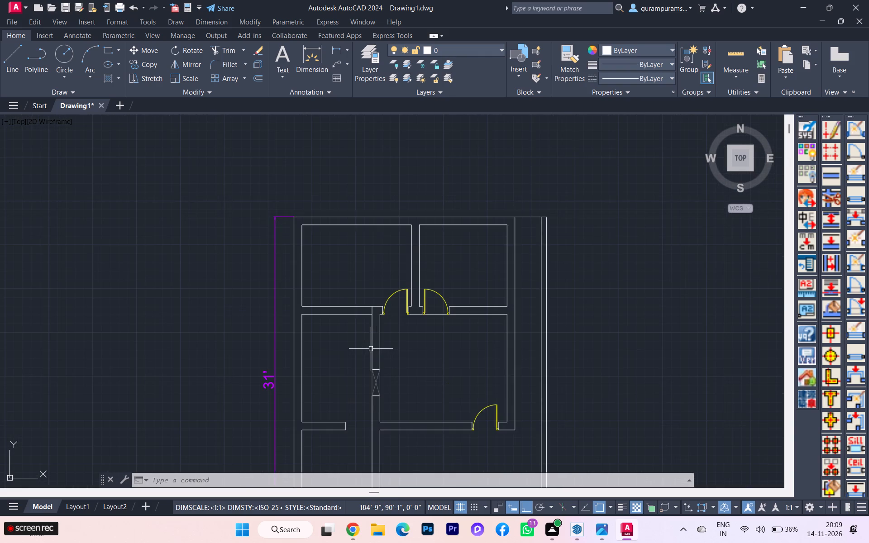
scroll(371, 348, "up", 1)
left_click(344, 313)
left_click(324, 272)
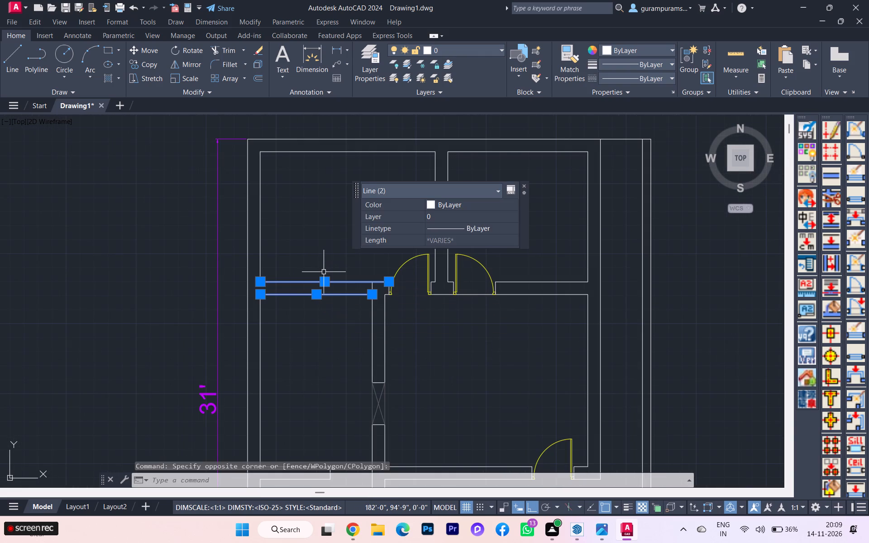
key("Escape")
scroll(324, 272, "down", 2)
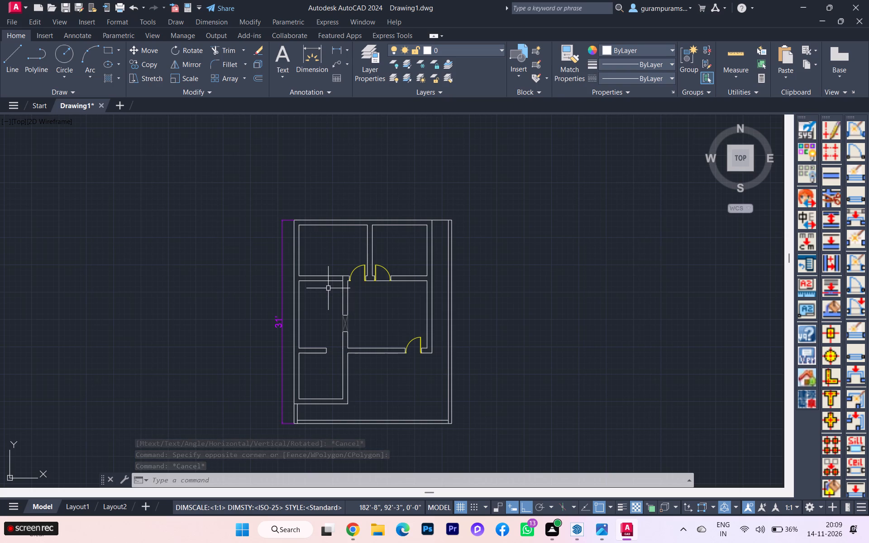
scroll(328, 288, "up", 1)
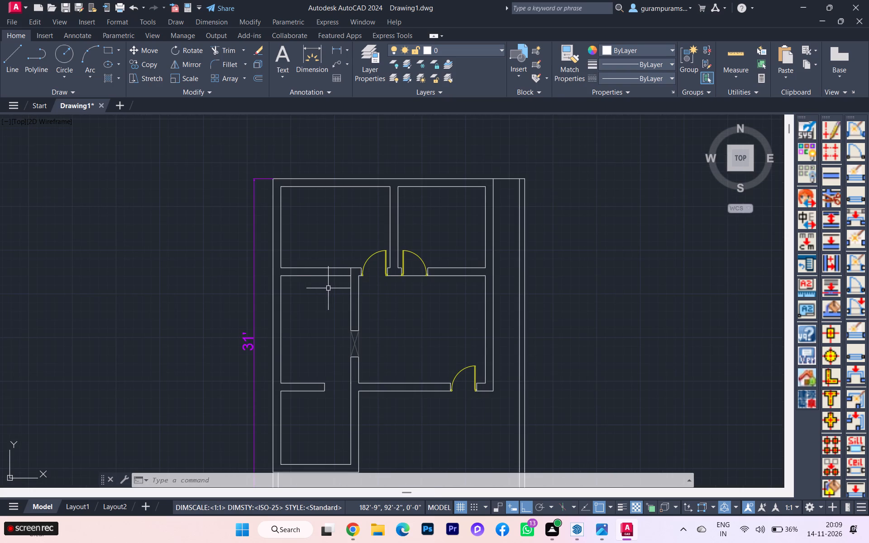
scroll(328, 288, "down", 1)
scroll(338, 289, "up", 2)
scroll(338, 289, "down", 1)
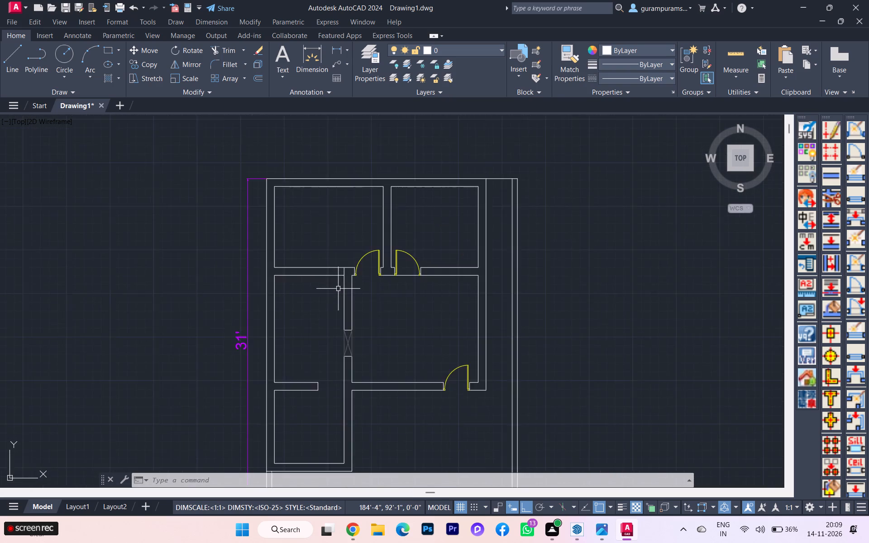
scroll(338, 289, "down", 1)
scroll(335, 354, "up", 2)
scroll(321, 311, "down", 1)
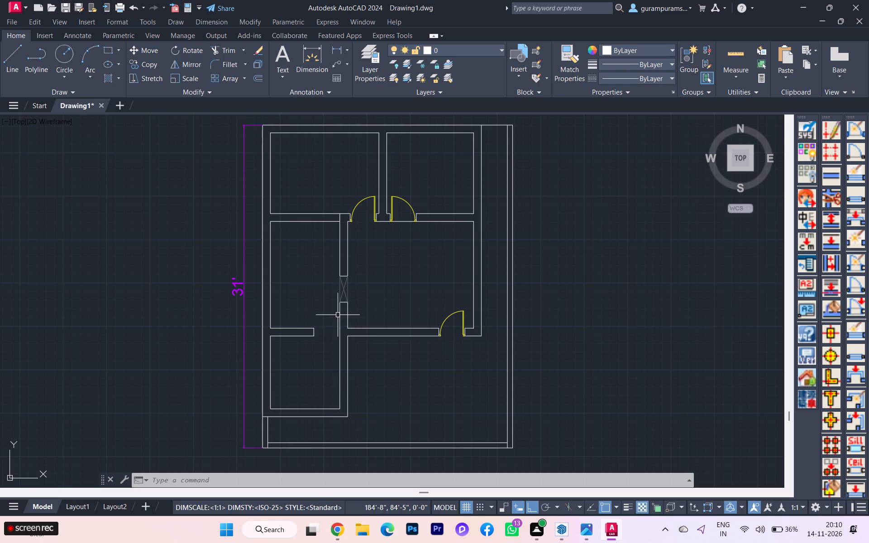
scroll(378, 316, "down", 1)
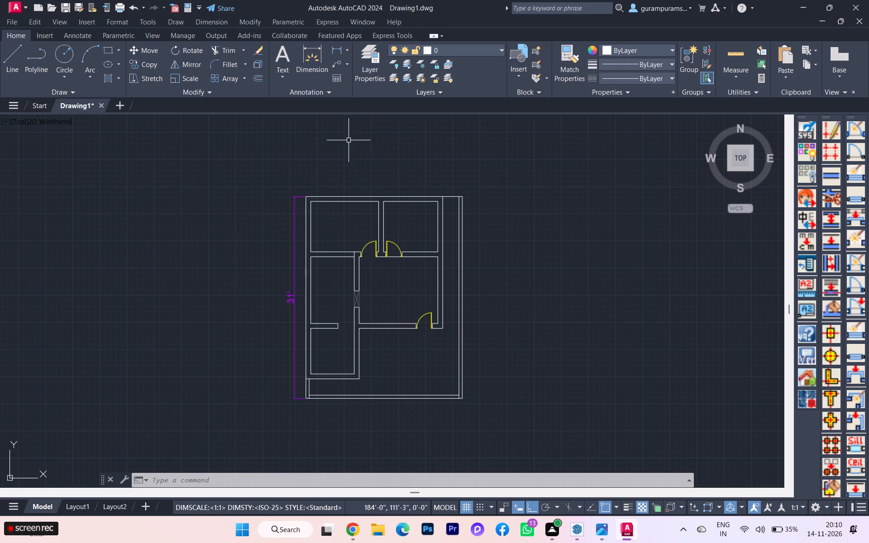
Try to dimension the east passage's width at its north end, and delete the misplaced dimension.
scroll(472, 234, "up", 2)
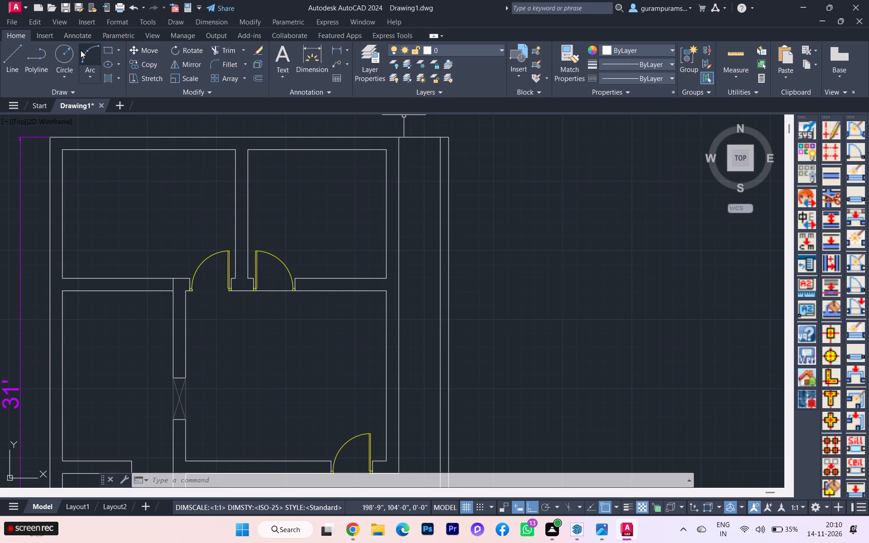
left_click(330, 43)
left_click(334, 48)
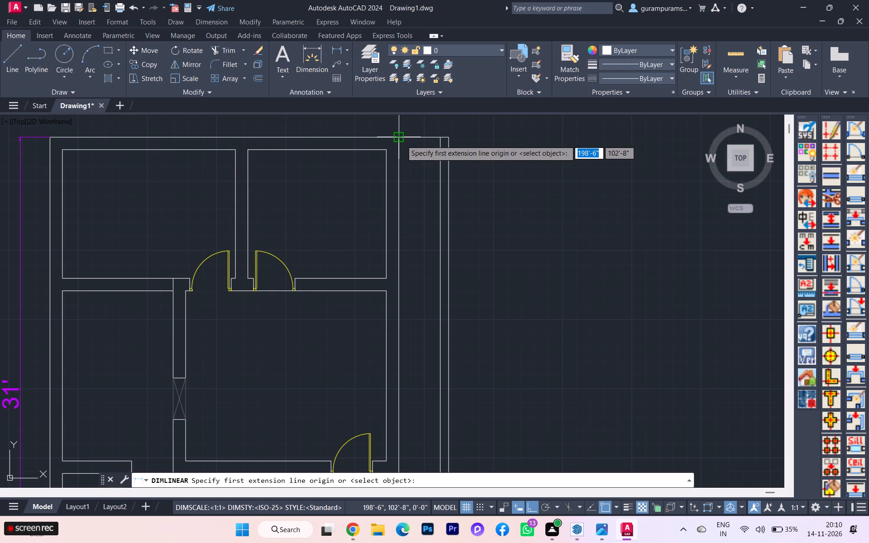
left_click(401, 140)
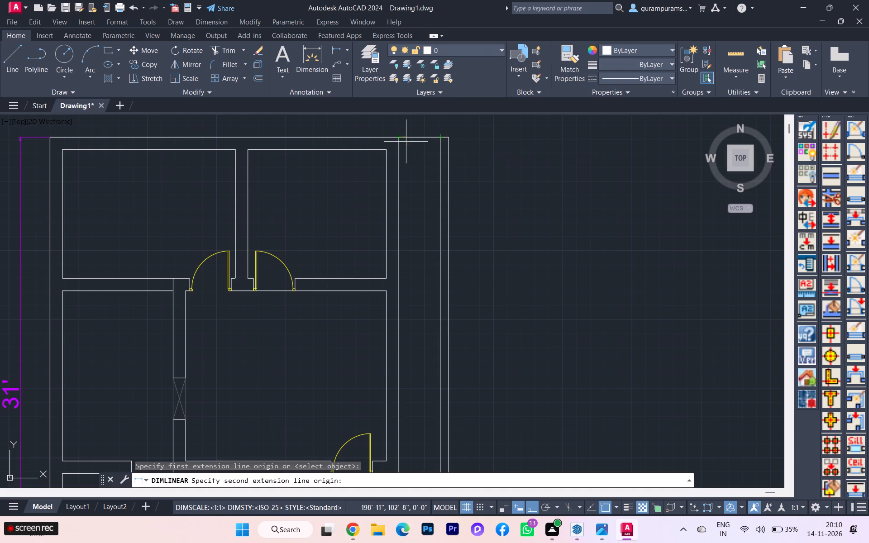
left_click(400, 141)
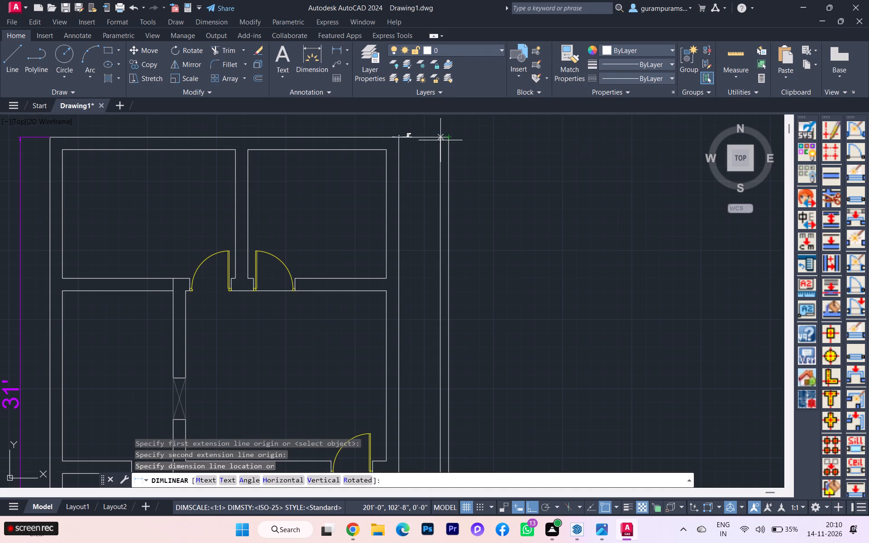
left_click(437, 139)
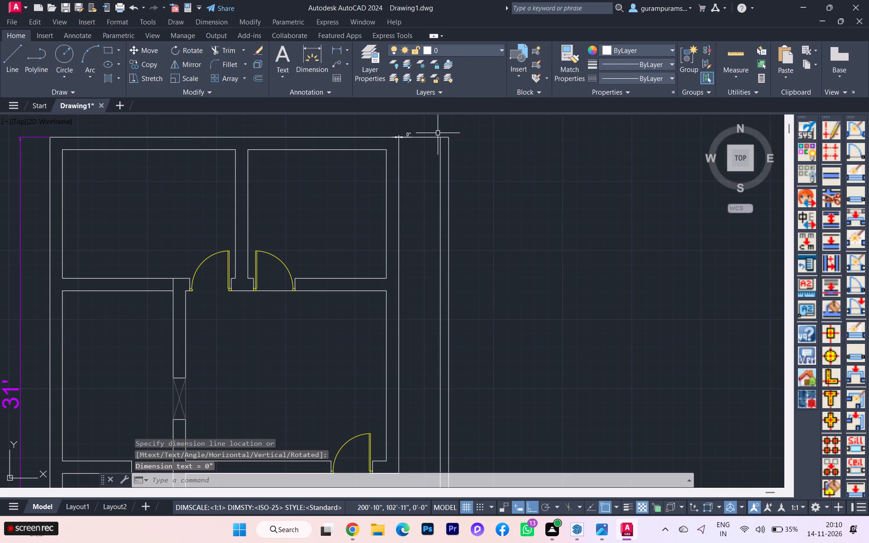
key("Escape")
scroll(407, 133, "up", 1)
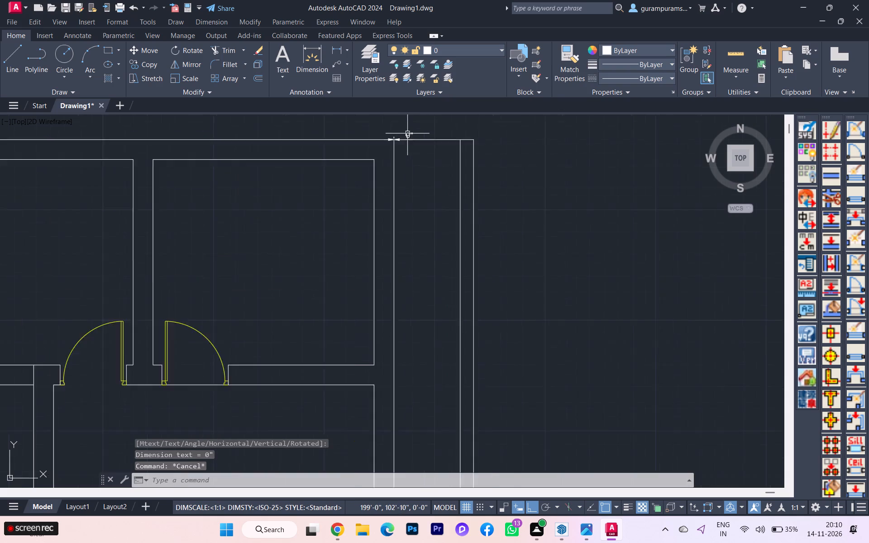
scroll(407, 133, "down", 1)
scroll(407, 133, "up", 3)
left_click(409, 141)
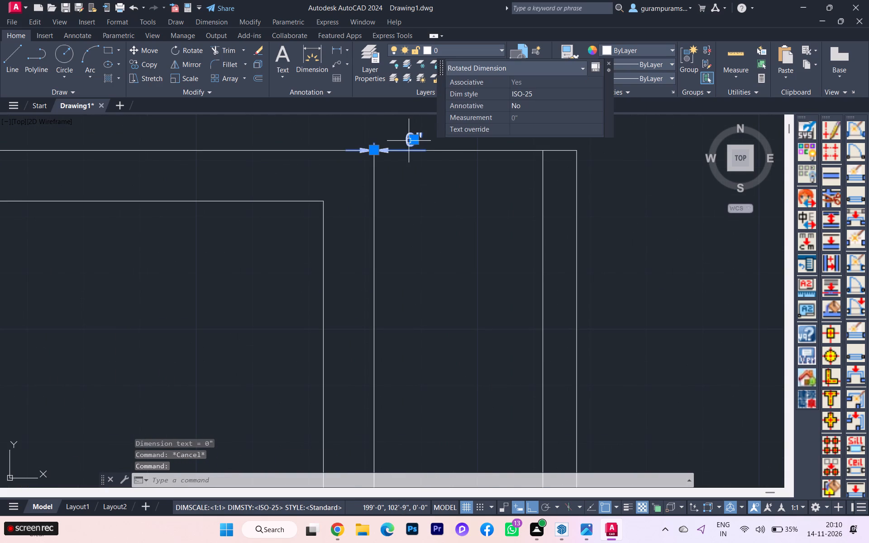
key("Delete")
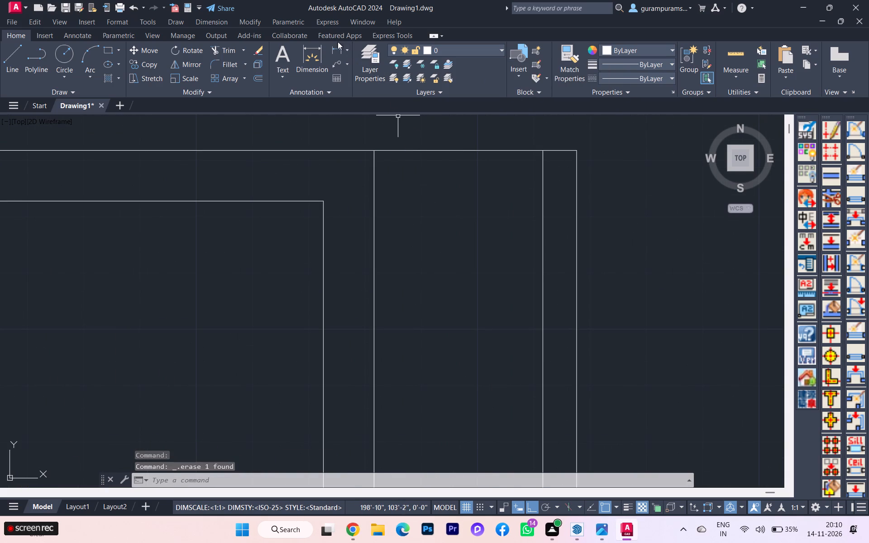
Check the east passage's clear width at the north boundary line with a temporary linear dimension, and delete that dimension.
left_click(337, 41)
left_click(334, 48)
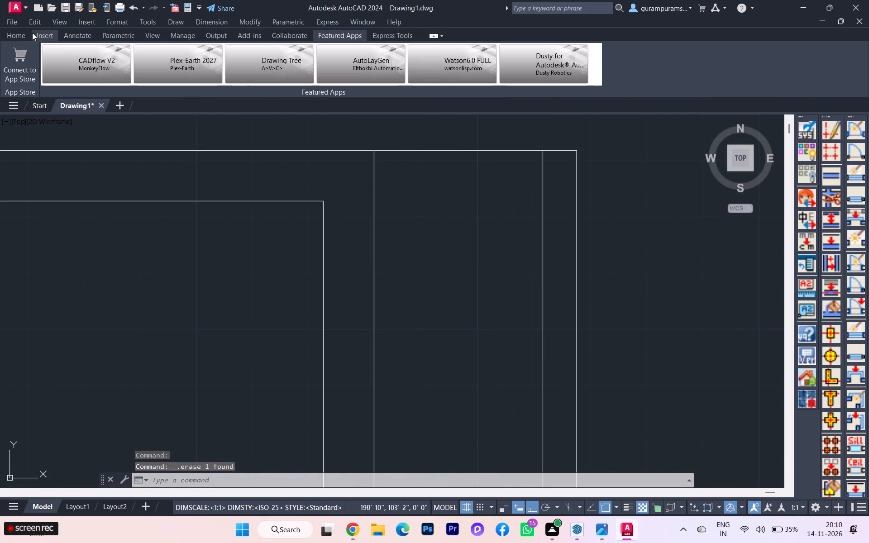
left_click(18, 36)
left_click(333, 48)
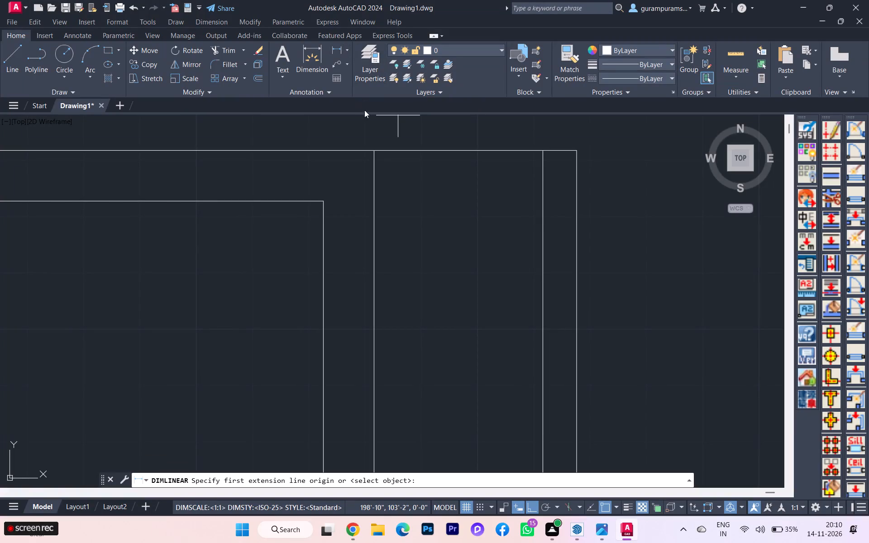
left_click(372, 152)
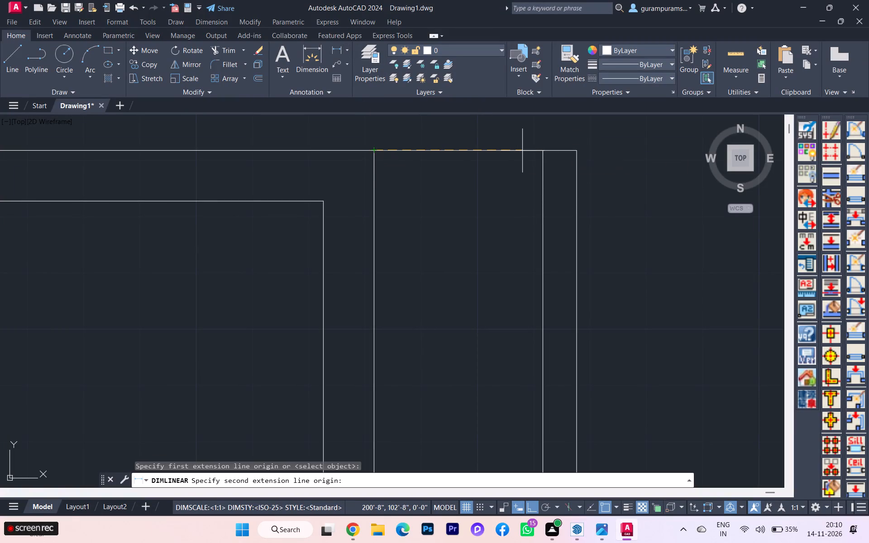
left_click(542, 153)
left_click(541, 147)
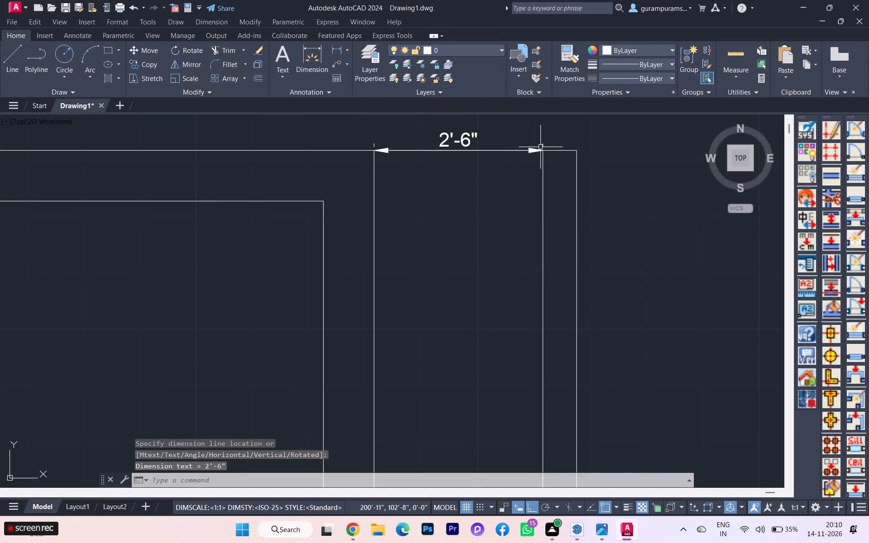
key("Escape")
left_click(460, 133)
key("Delete")
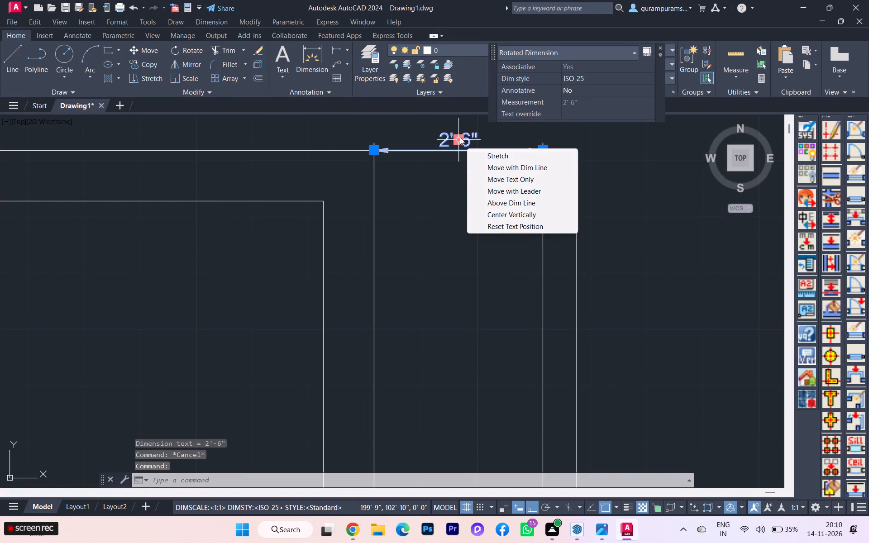
key("Delete")
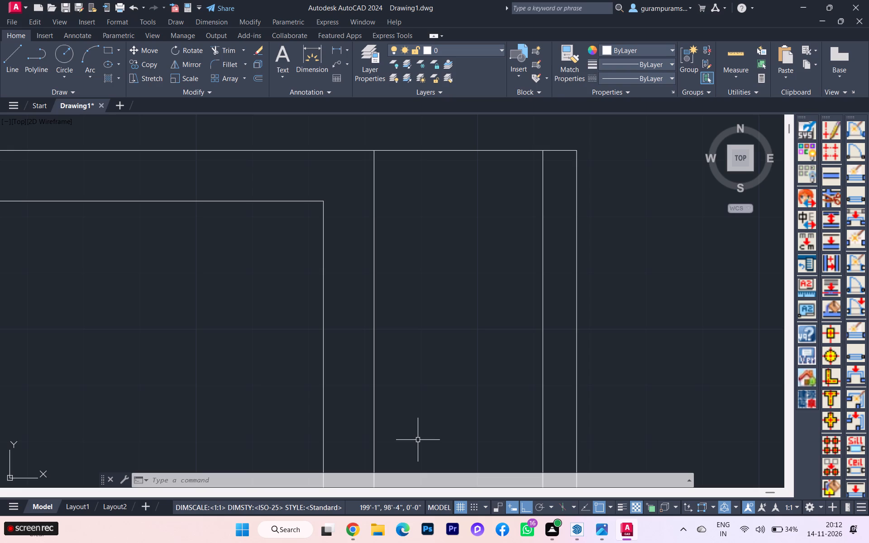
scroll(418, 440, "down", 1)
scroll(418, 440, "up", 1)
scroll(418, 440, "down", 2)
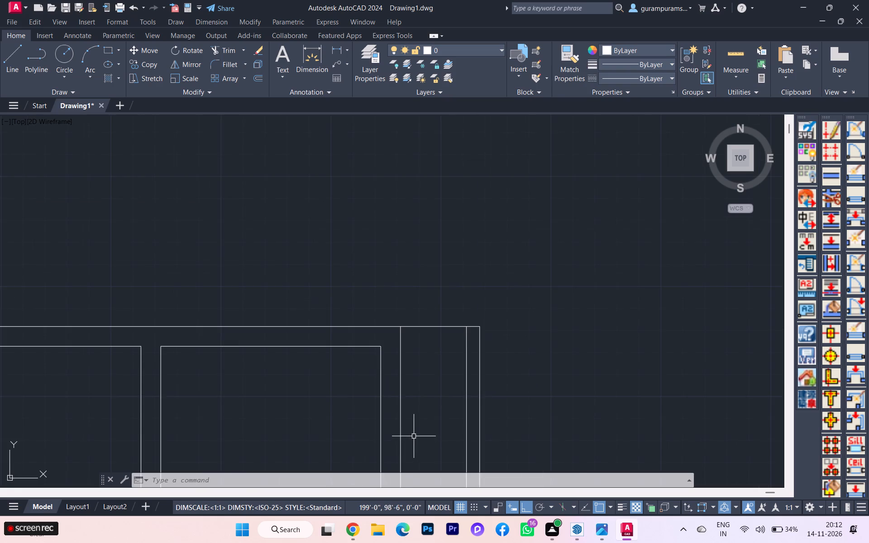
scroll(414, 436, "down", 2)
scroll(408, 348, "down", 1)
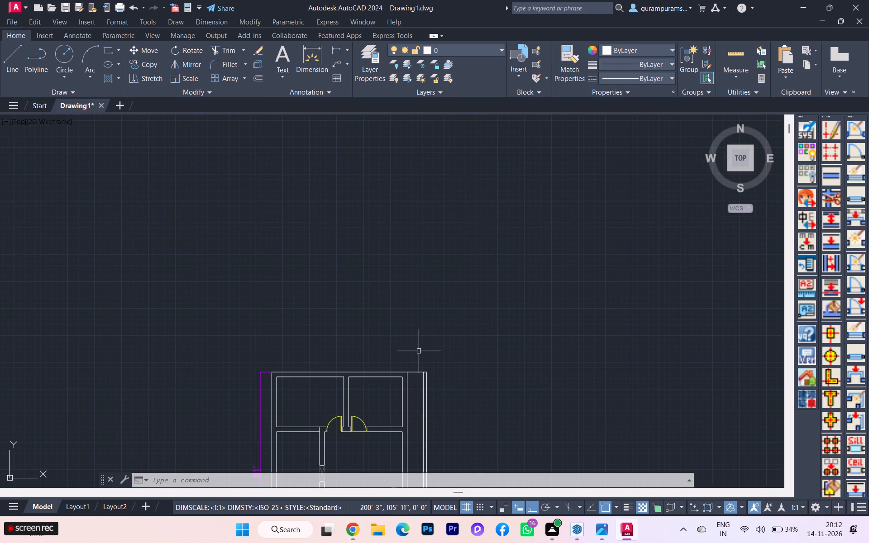
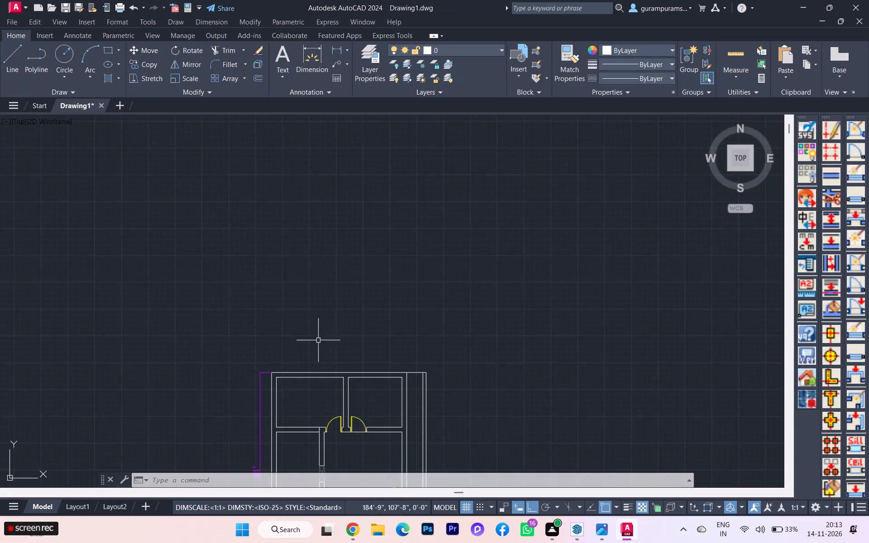
Examine the overall room layout of the plan, focusing on the southwest room and the open strip along the south boundary.
scroll(313, 324, "up", 1)
scroll(311, 320, "down", 3)
scroll(290, 402, "up", 3)
scroll(320, 434, "up", 1)
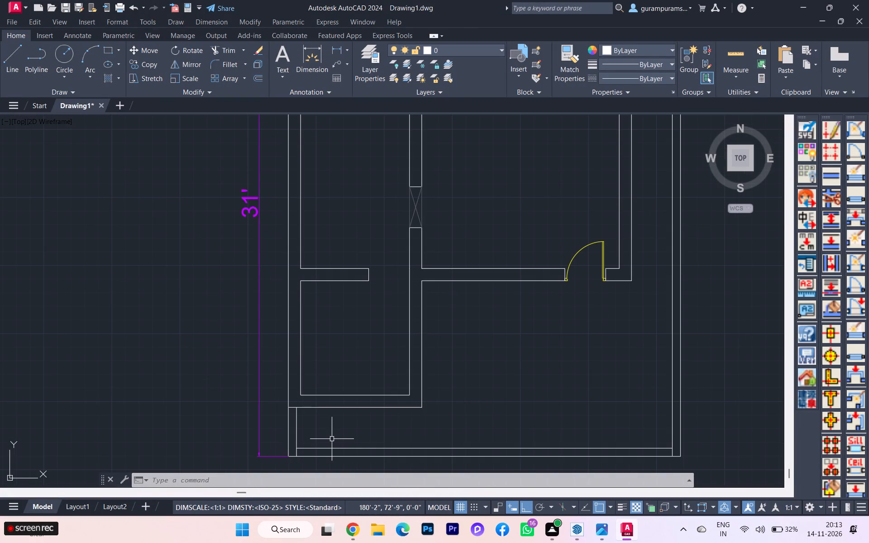
scroll(332, 438, "down", 1)
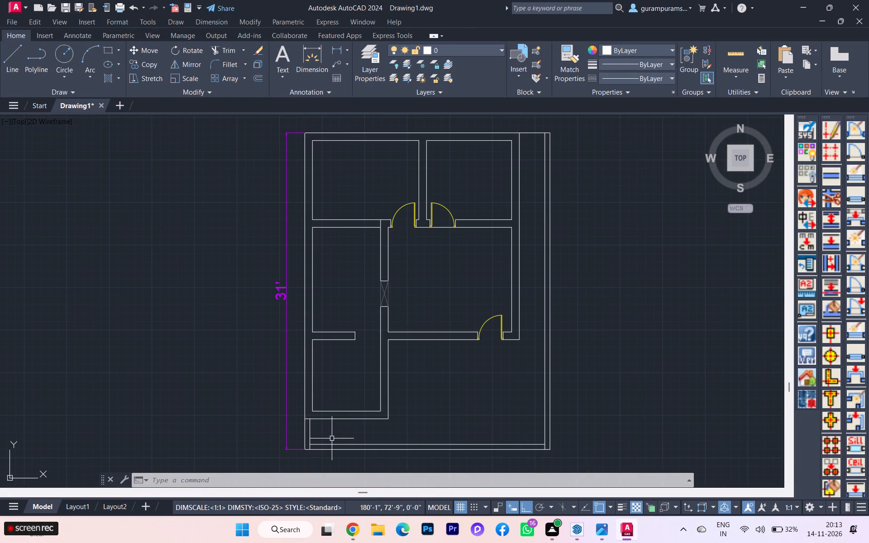
scroll(389, 411, "up", 2)
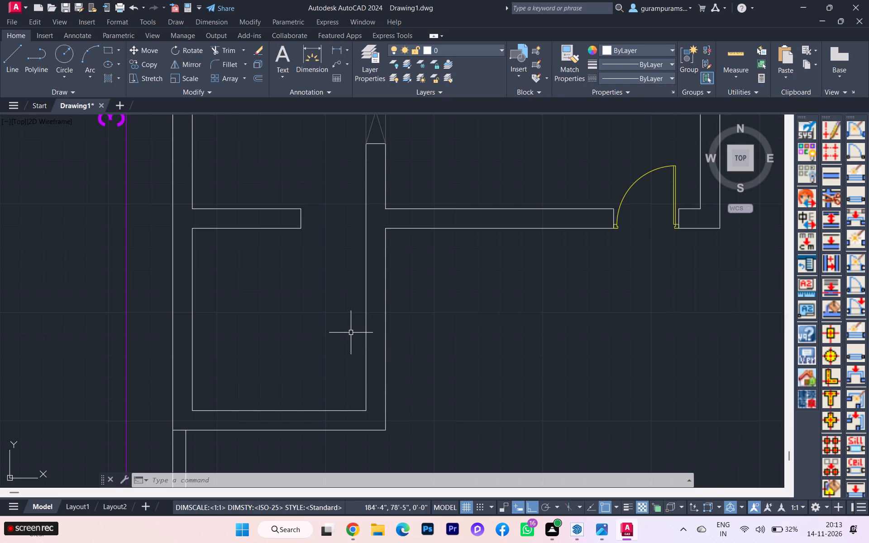
scroll(321, 294, "down", 1)
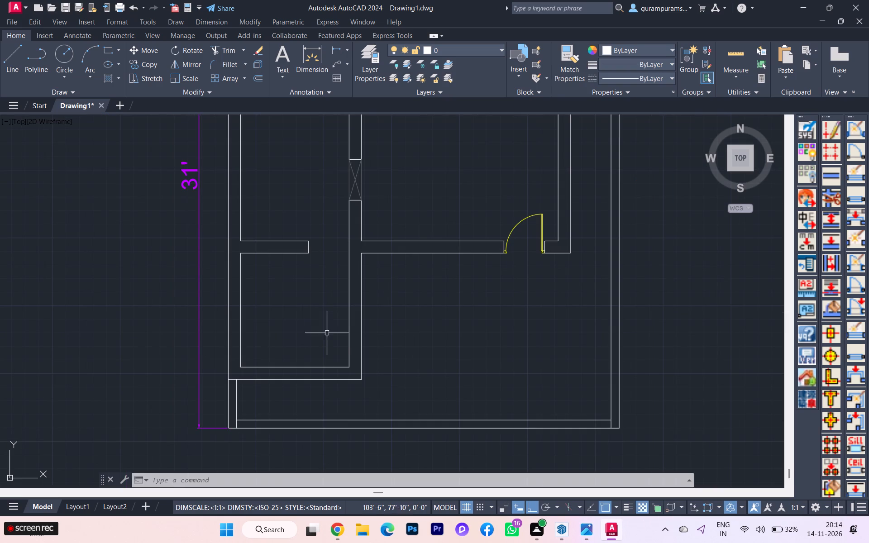
scroll(338, 390, "up", 1)
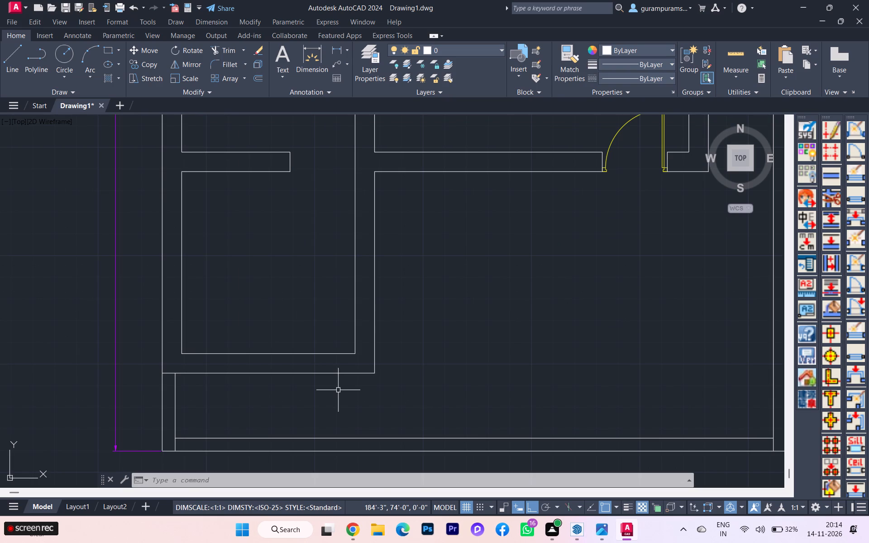
scroll(338, 390, "down", 3)
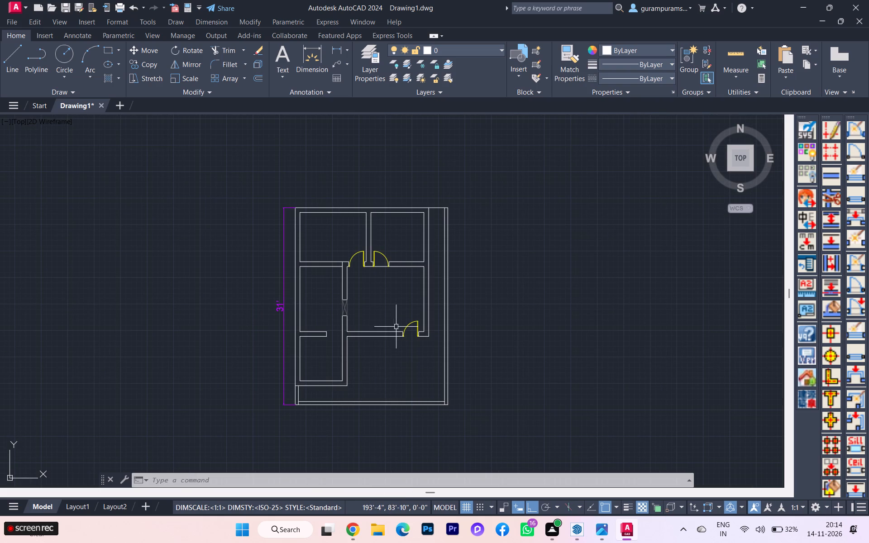
scroll(396, 327, "up", 2)
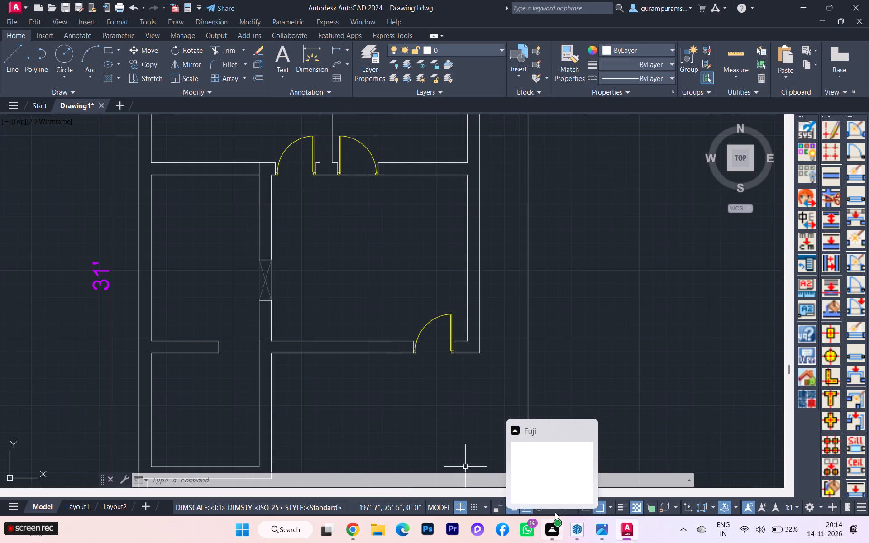
scroll(302, 364, "down", 3)
scroll(304, 300, "up", 3)
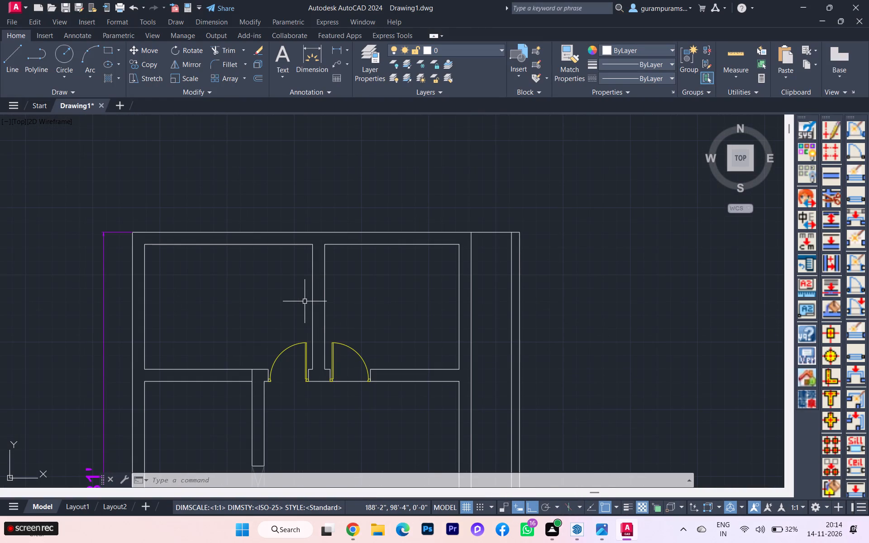
scroll(305, 301, "down", 3)
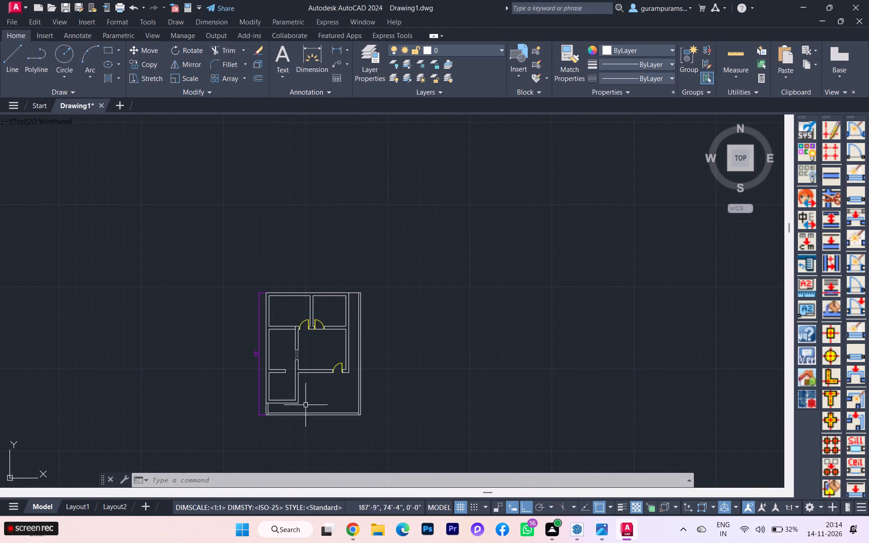
scroll(299, 409, "up", 4)
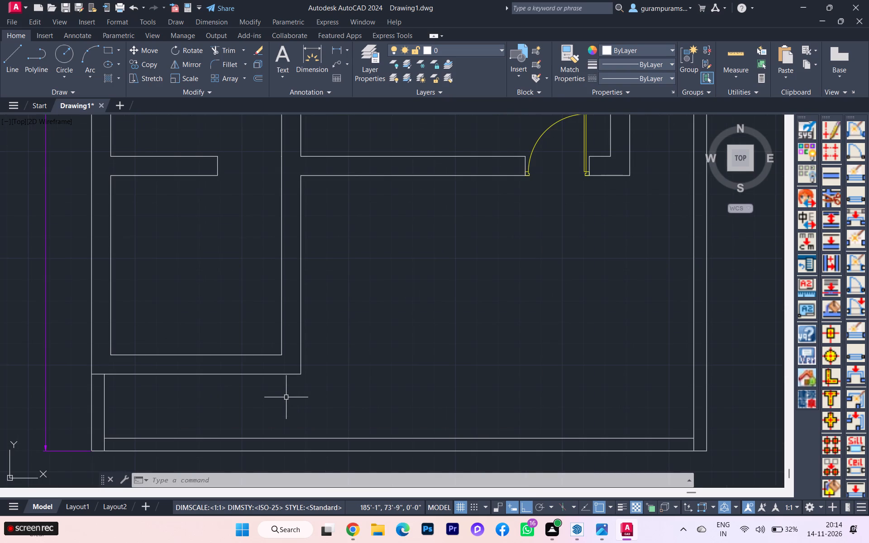
scroll(258, 142, "down", 1)
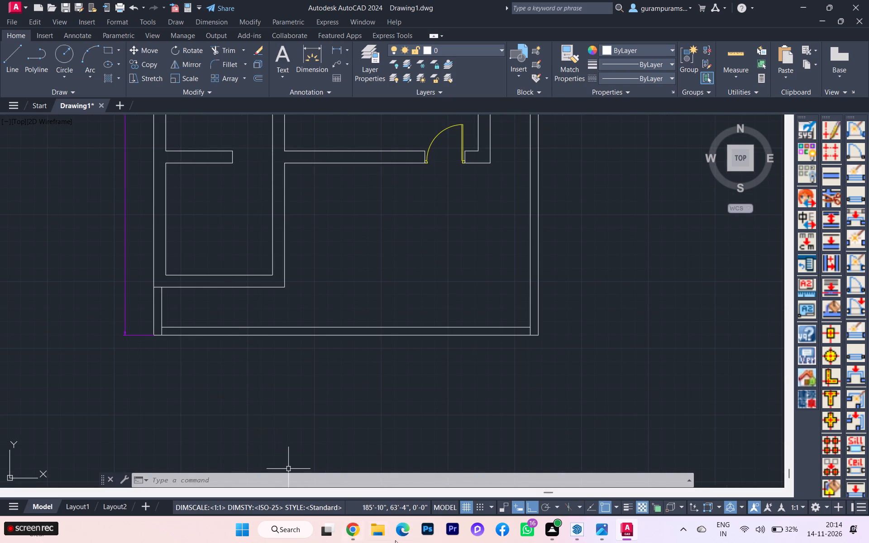
Switch to File Explorer and open STANDARD INTERIOR DESIGN DIMENSIONS.pdf from the all pdfs folder on drive D.
left_click(378, 529)
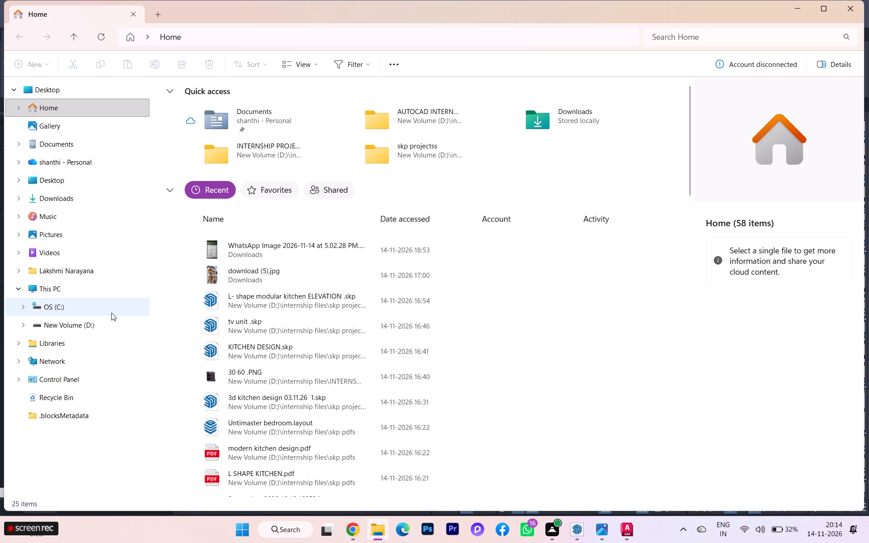
type("au")
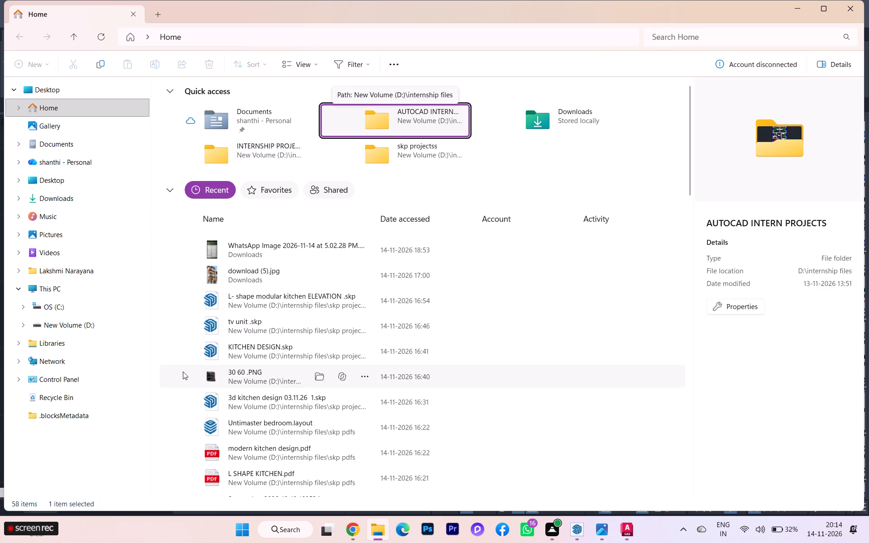
scroll(295, 342, "down", 1)
scroll(295, 342, "up", 1)
scroll(295, 343, "down", 4)
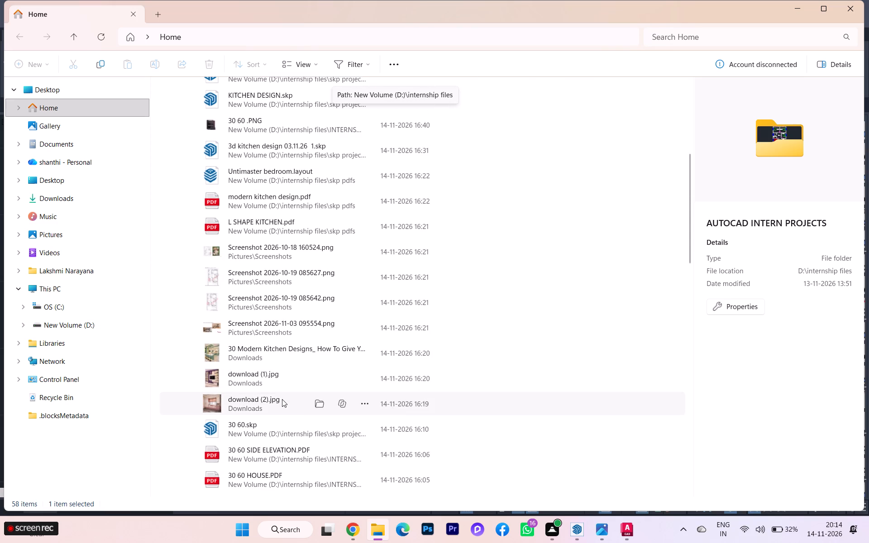
left_click(93, 324)
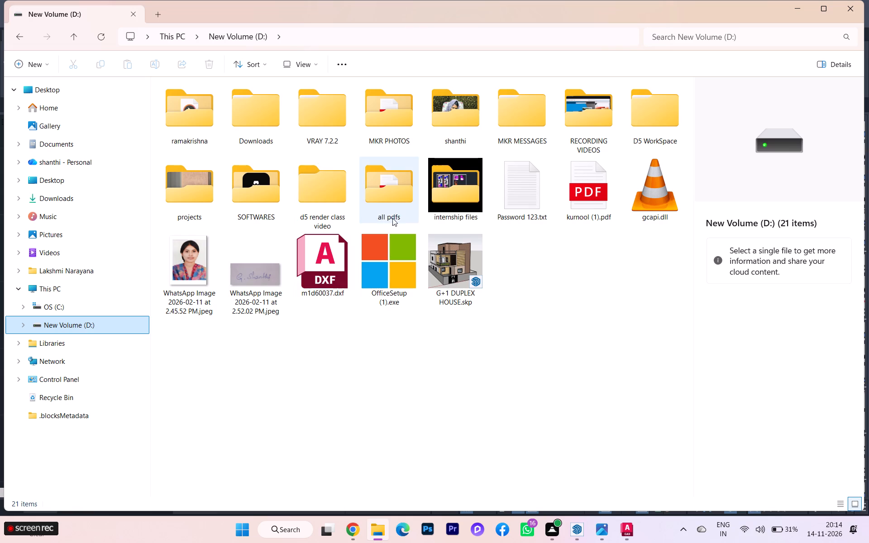
double_click(393, 218)
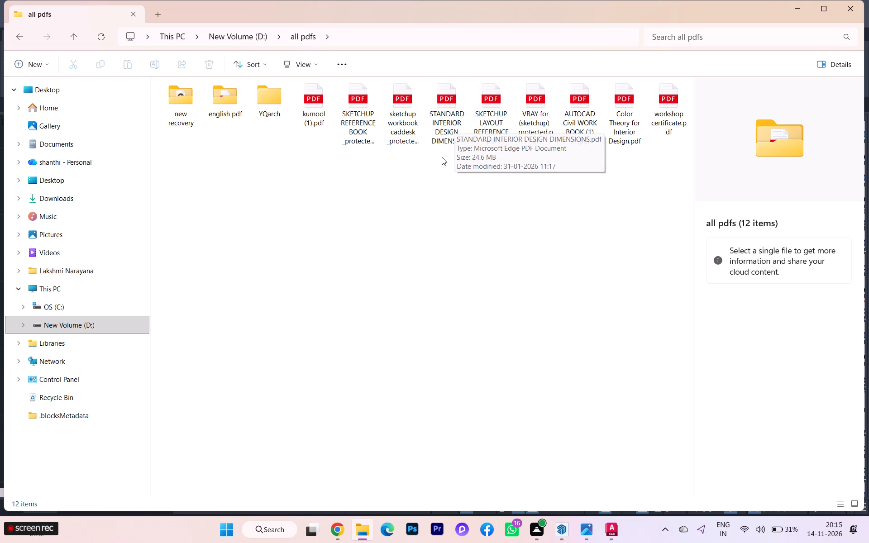
double_click(444, 137)
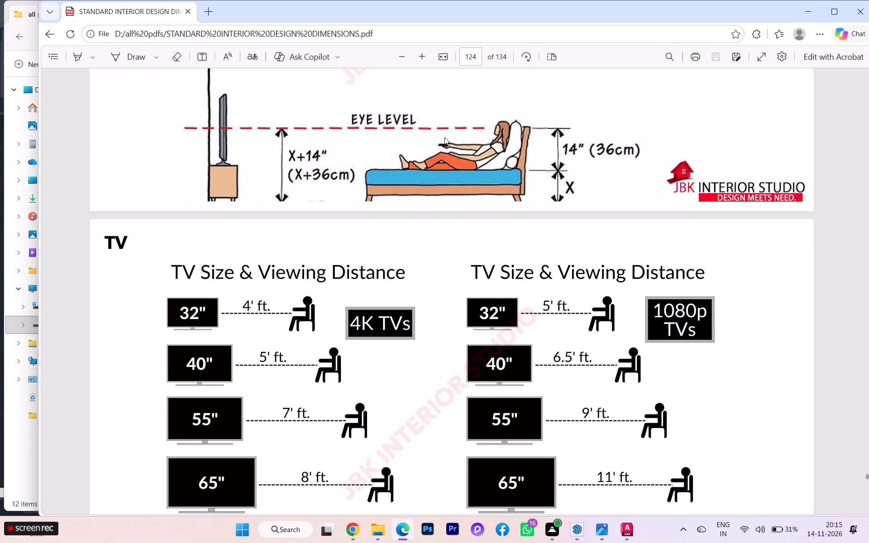
Look back through the interior design dimensions PDF from the TV pages to the stairs section on page 110.
scroll(535, 159, "up", 2)
scroll(527, 222, "up", 2)
scroll(519, 221, "down", 1)
scroll(518, 221, "up", 9)
scroll(511, 223, "down", 1)
scroll(511, 223, "up", 16)
scroll(509, 233, "down", 2)
scroll(509, 234, "up", 3)
scroll(509, 234, "down", 1)
scroll(509, 234, "up", 1)
scroll(509, 234, "down", 1)
scroll(510, 235, "up", 1)
scroll(510, 235, "down", 1)
scroll(510, 235, "up", 1)
scroll(510, 235, "down", 3)
scroll(510, 235, "up", 3)
scroll(510, 236, "down", 1)
scroll(510, 236, "up", 2)
scroll(510, 236, "down", 3)
scroll(510, 236, "up", 18)
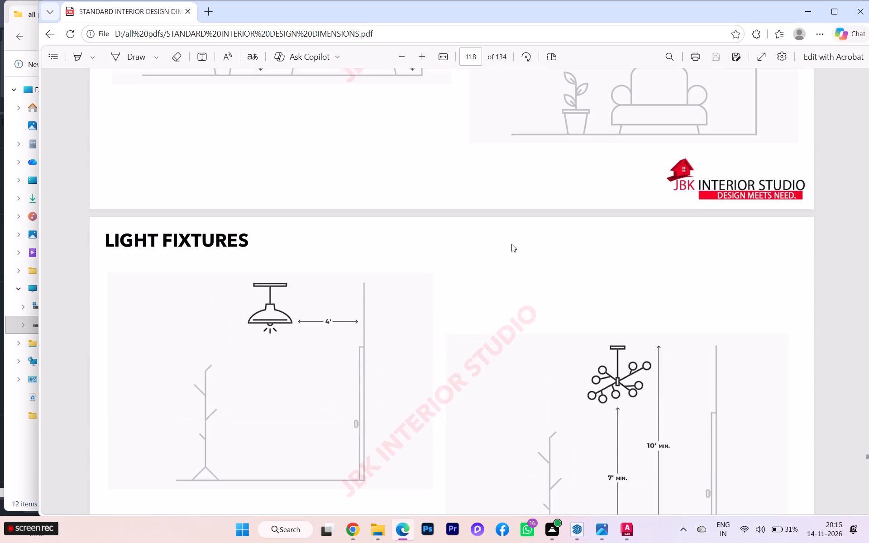
scroll(512, 244, "up", 10)
scroll(512, 244, "down", 1)
scroll(512, 244, "up", 6)
scroll(512, 244, "down", 3)
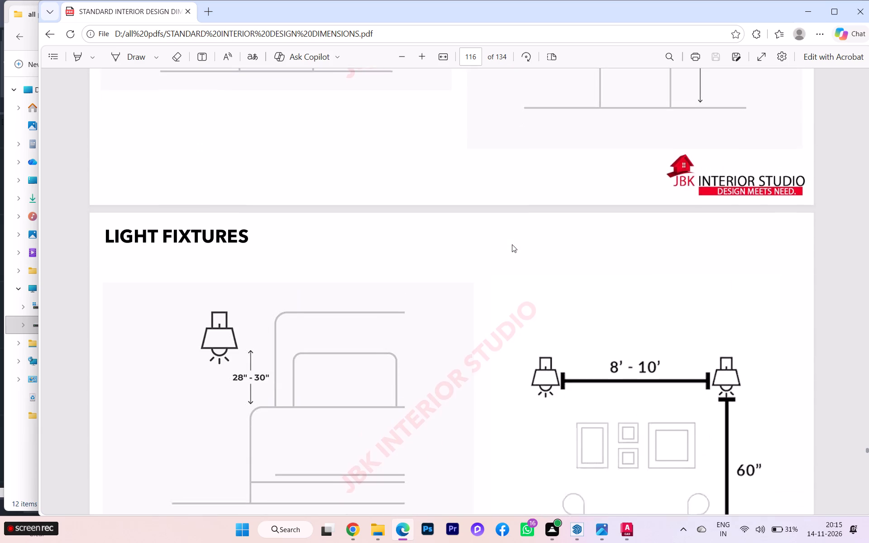
scroll(512, 244, "down", 3)
scroll(512, 244, "up", 1)
scroll(512, 244, "down", 1)
scroll(512, 244, "up", 5)
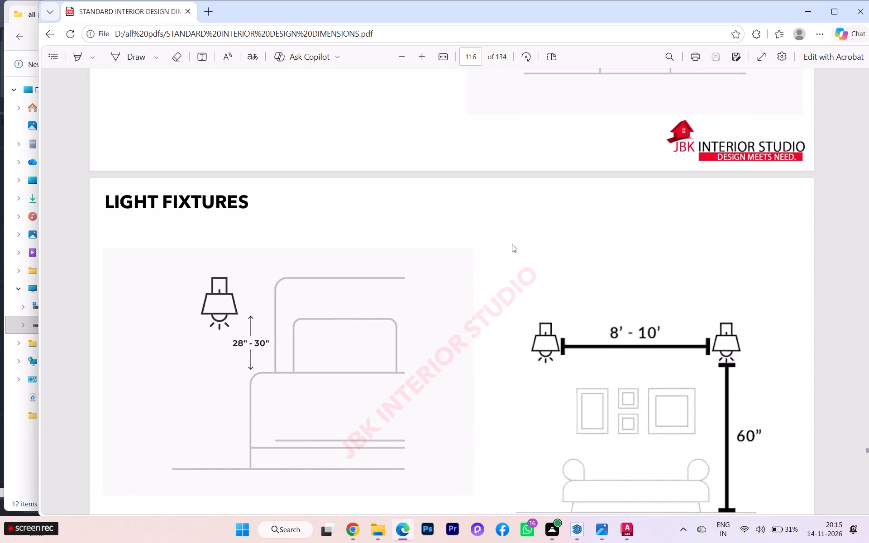
scroll(512, 244, "up", 9)
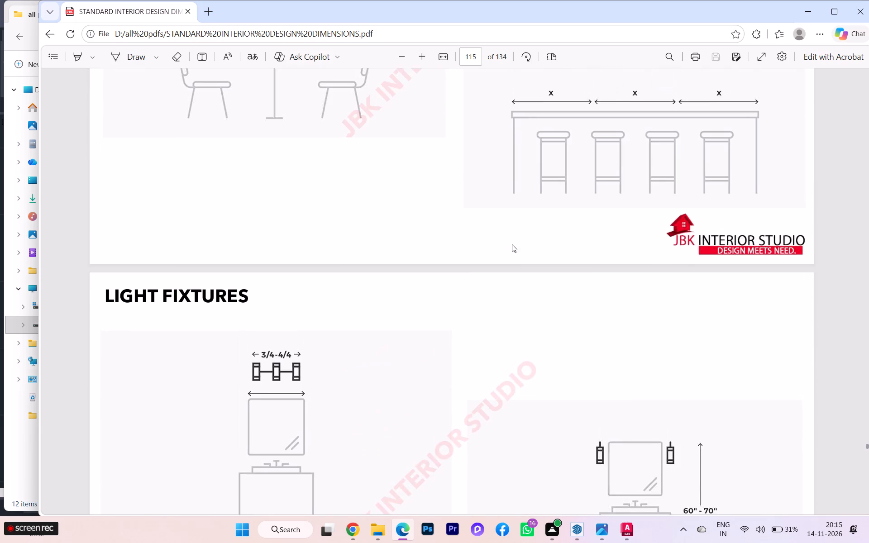
scroll(512, 244, "up", 1)
scroll(512, 244, "down", 1)
scroll(512, 244, "up", 7)
scroll(512, 244, "down", 1)
scroll(512, 244, "up", 5)
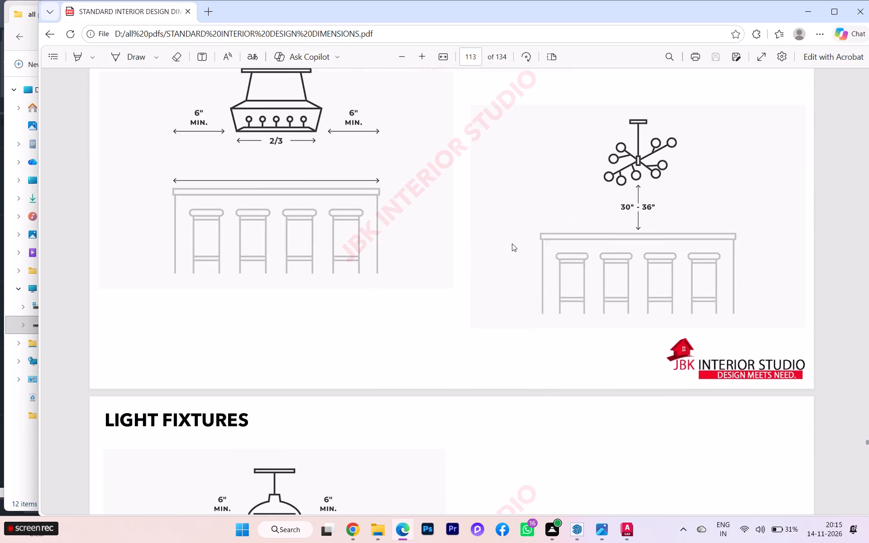
scroll(512, 243, "up", 3)
scroll(512, 243, "down", 1)
scroll(512, 243, "up", 6)
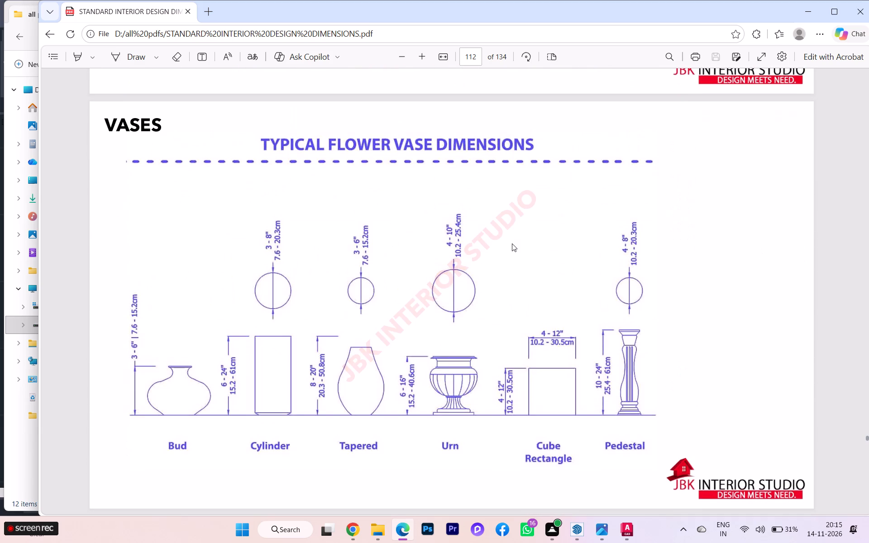
scroll(512, 243, "up", 2)
scroll(512, 243, "down", 2)
scroll(471, 249, "down", 1)
scroll(471, 249, "up", 4)
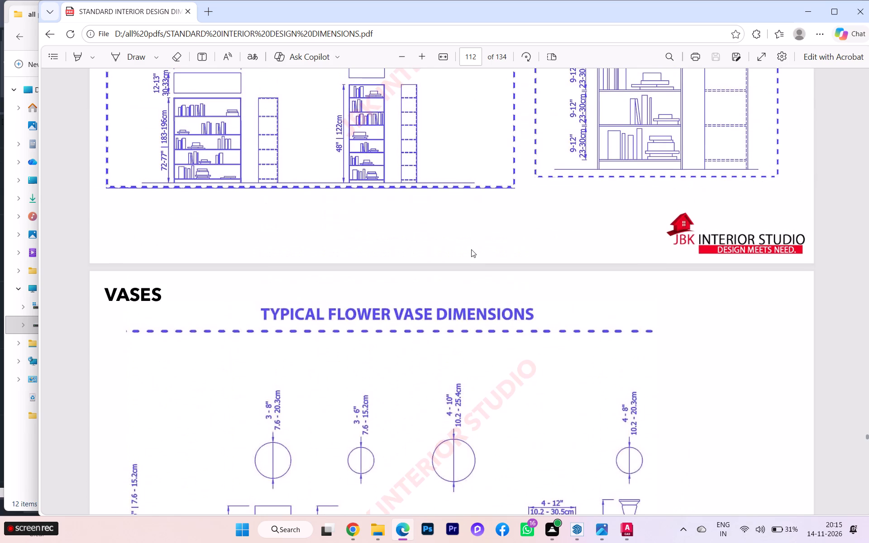
scroll(471, 249, "up", 1)
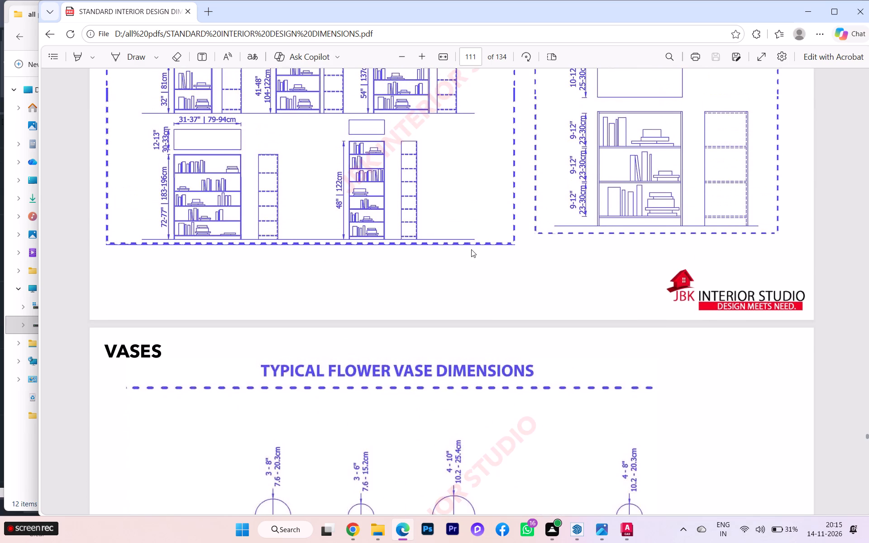
scroll(471, 249, "up", 10)
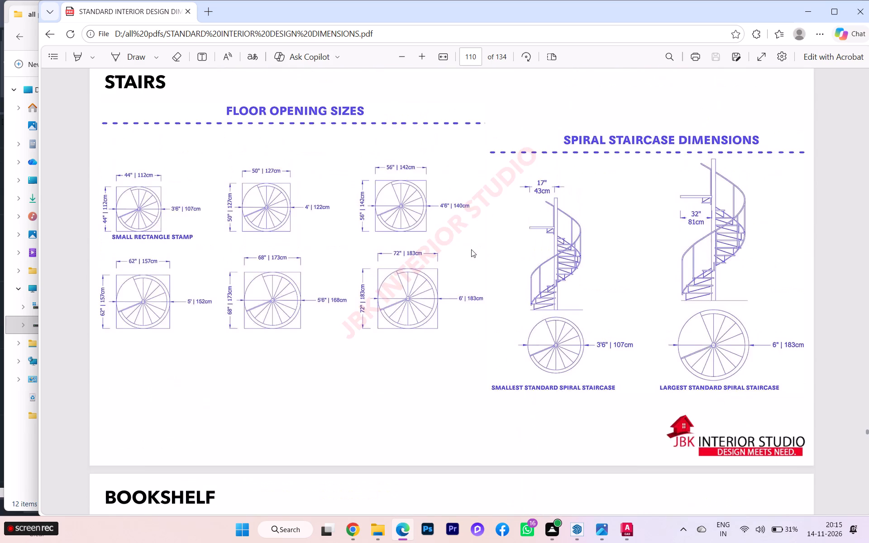
Examine the standard stair layouts and their tread, riser and minimum width dimensions on the stairs pages back to page 107.
scroll(471, 249, "up", 3)
scroll(471, 249, "down", 2)
scroll(471, 249, "up", 8)
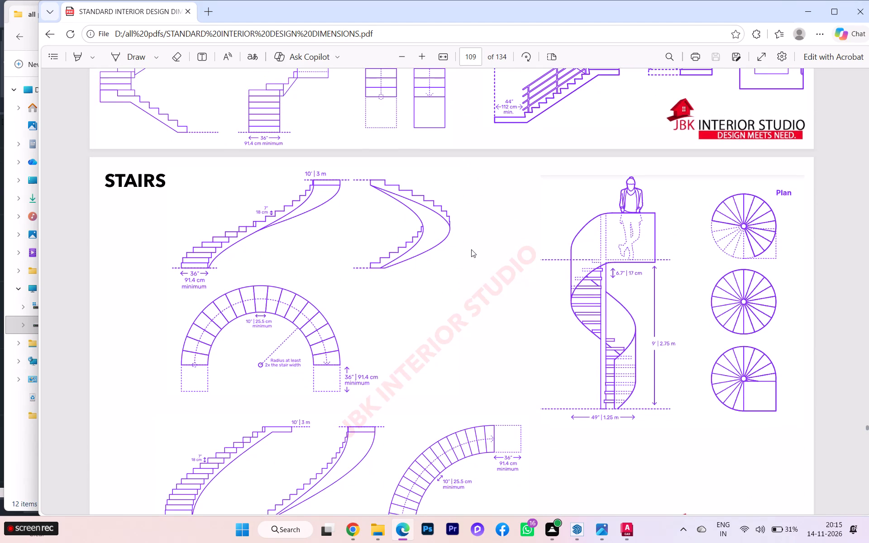
scroll(471, 249, "up", 6)
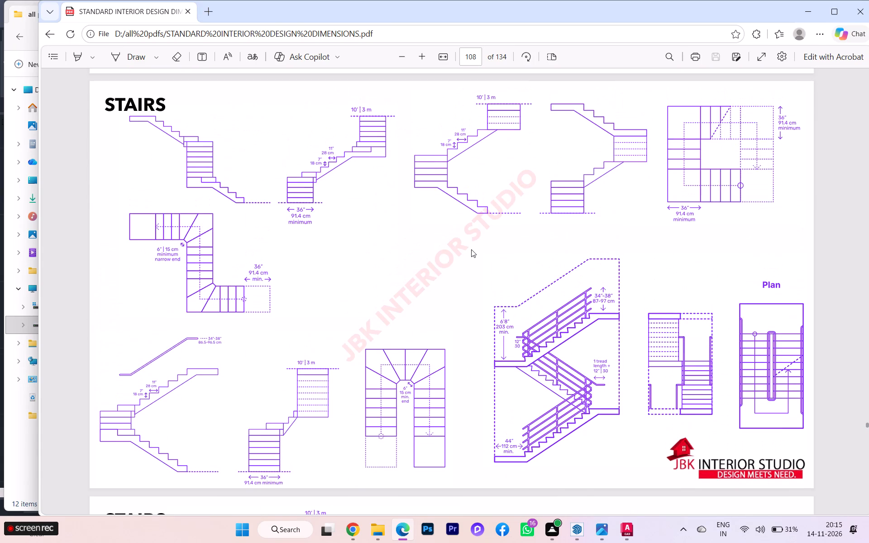
scroll(471, 249, "up", 1)
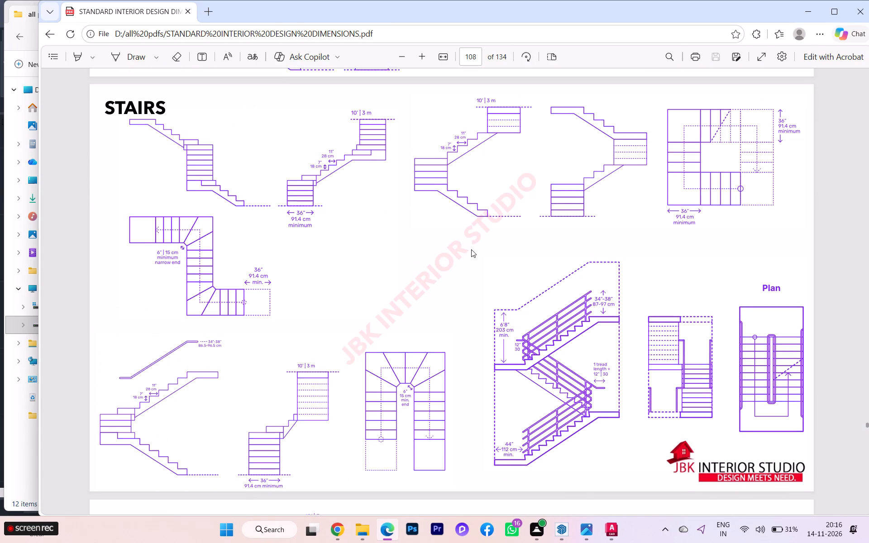
scroll(471, 249, "up", 6)
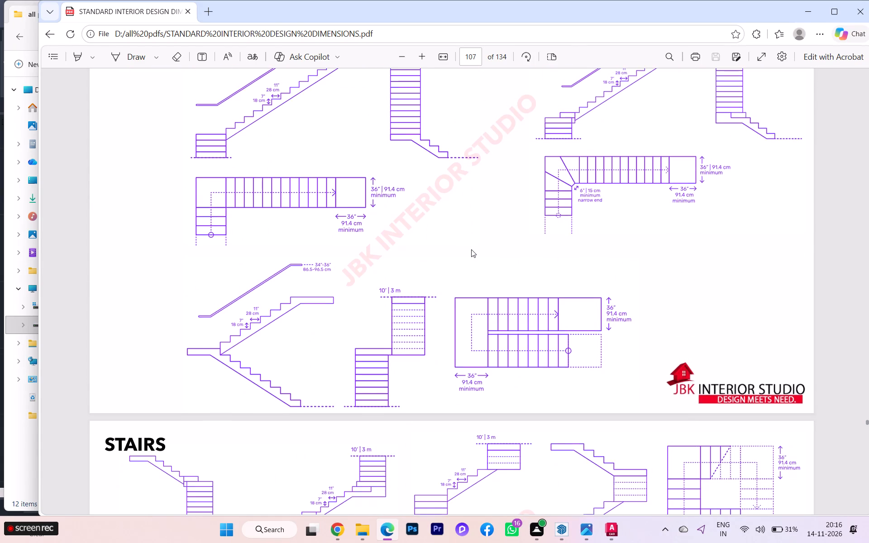
scroll(471, 249, "up", 4)
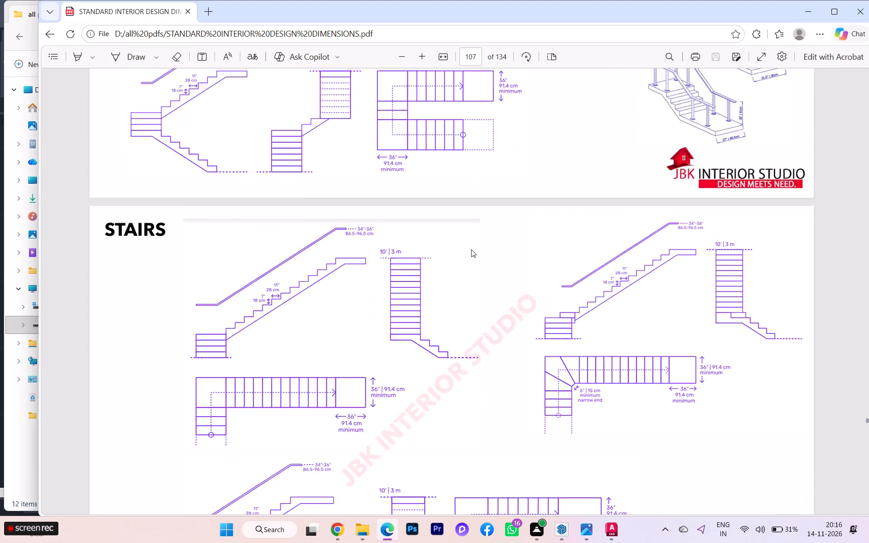
scroll(471, 249, "down", 1)
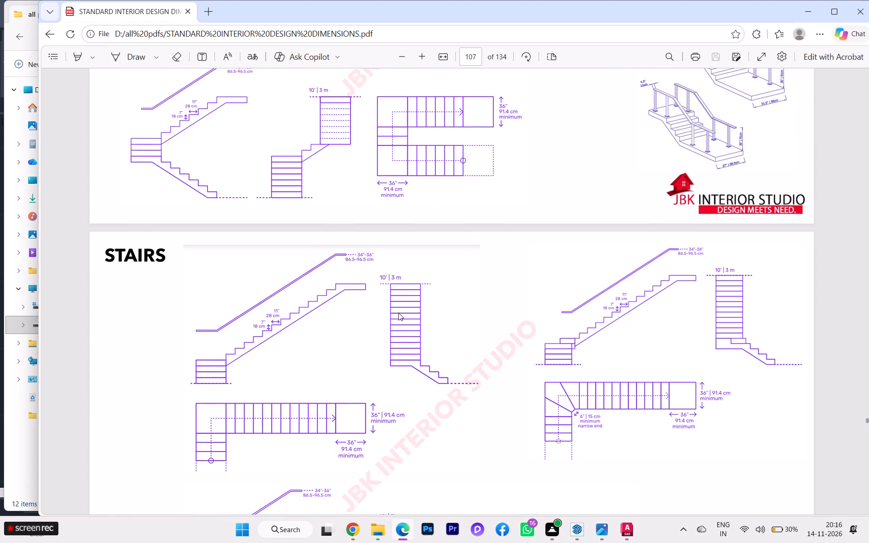
scroll(398, 312, "down", 1)
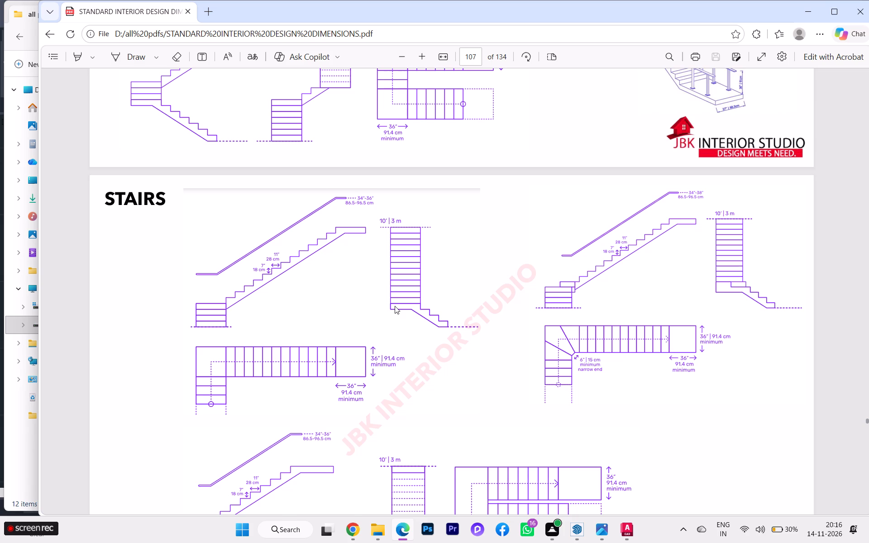
scroll(395, 306, "down", 1)
scroll(395, 306, "up", 1)
scroll(395, 306, "down", 3)
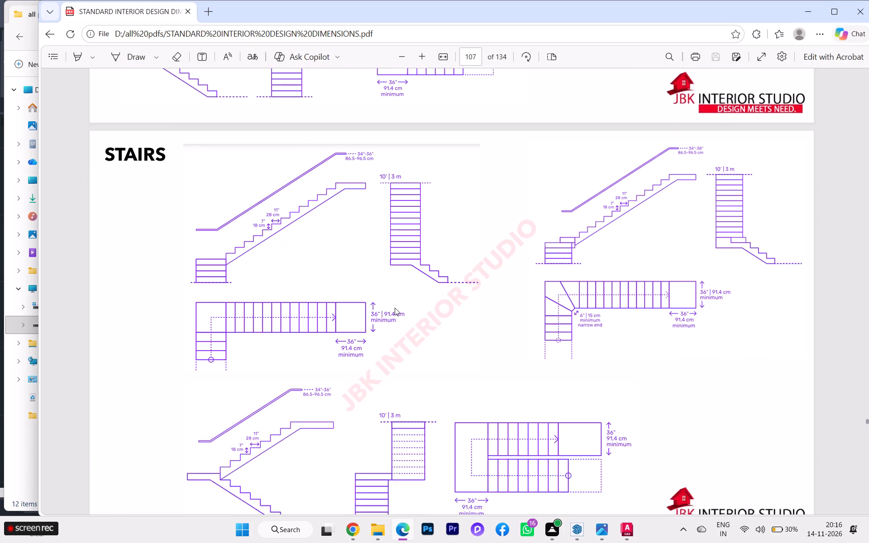
Examine the straight, L-shaped and U-shaped stair layouts and their minimum widths on pages 107 and 106.
scroll(395, 308, "down", 1)
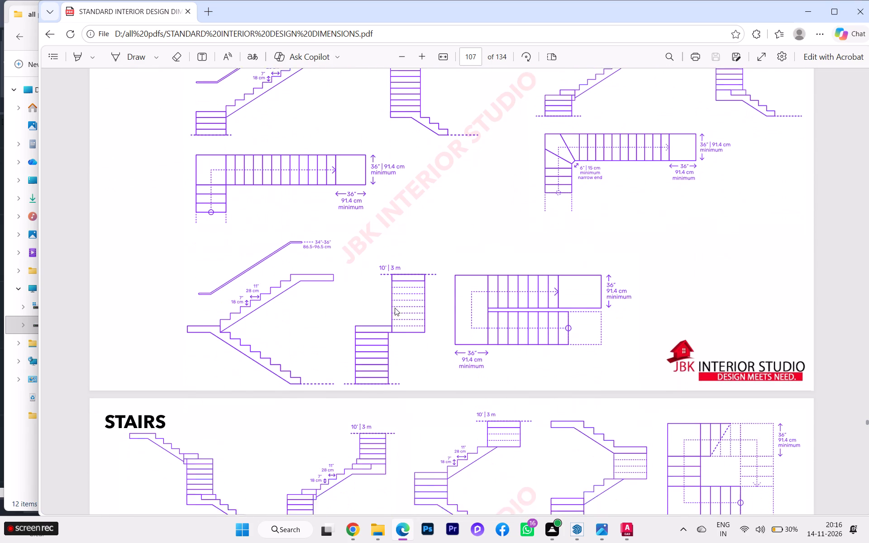
scroll(395, 308, "up", 3)
scroll(395, 308, "down", 1)
scroll(395, 308, "up", 6)
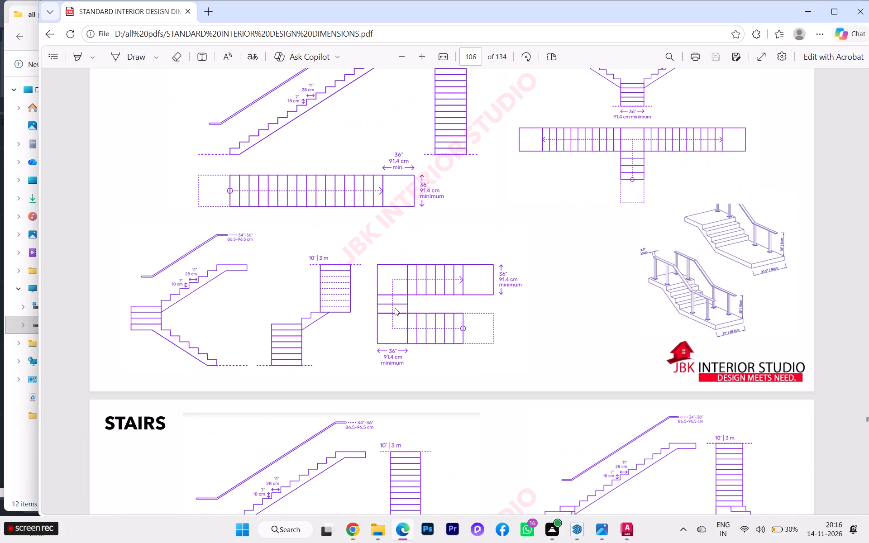
scroll(395, 308, "up", 4)
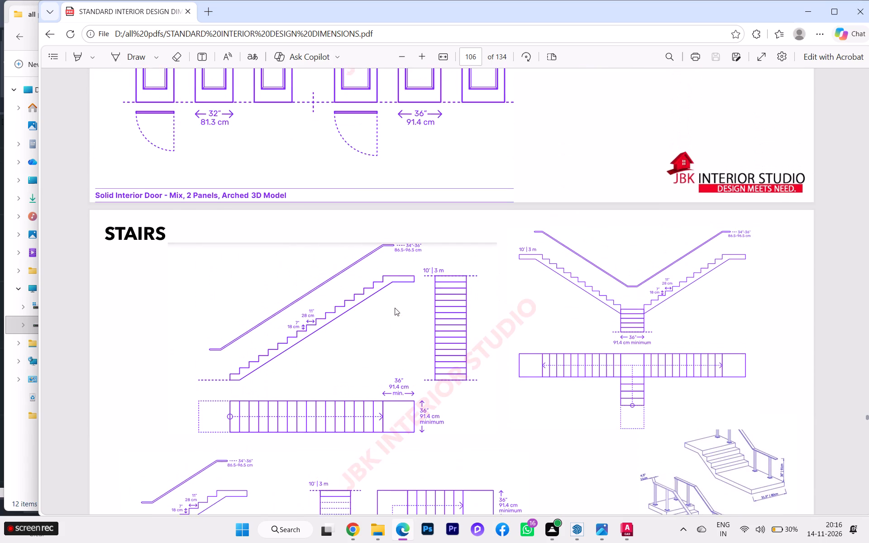
Look back through the doors section on pages 104 to 102 and examine the standard door sizes by room on page 103.
scroll(395, 308, "up", 15)
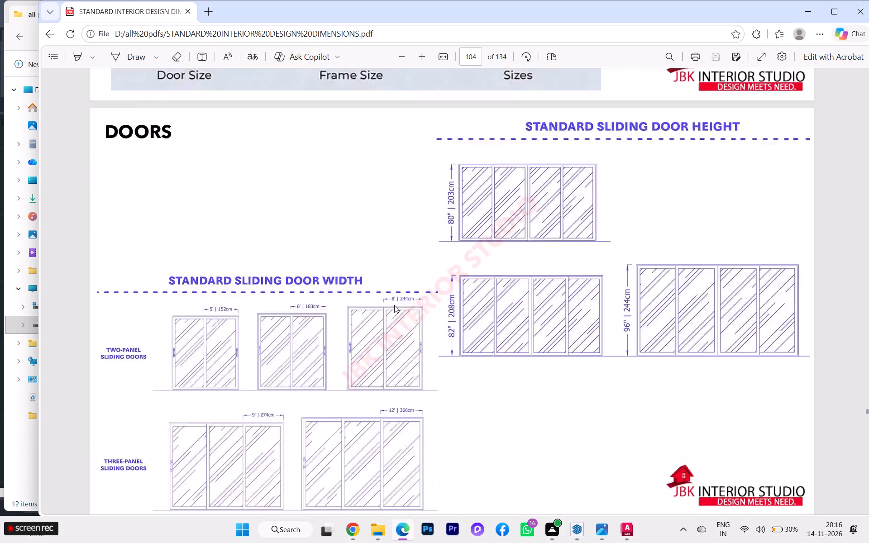
scroll(394, 305, "up", 5)
scroll(394, 305, "down", 1)
scroll(394, 305, "up", 10)
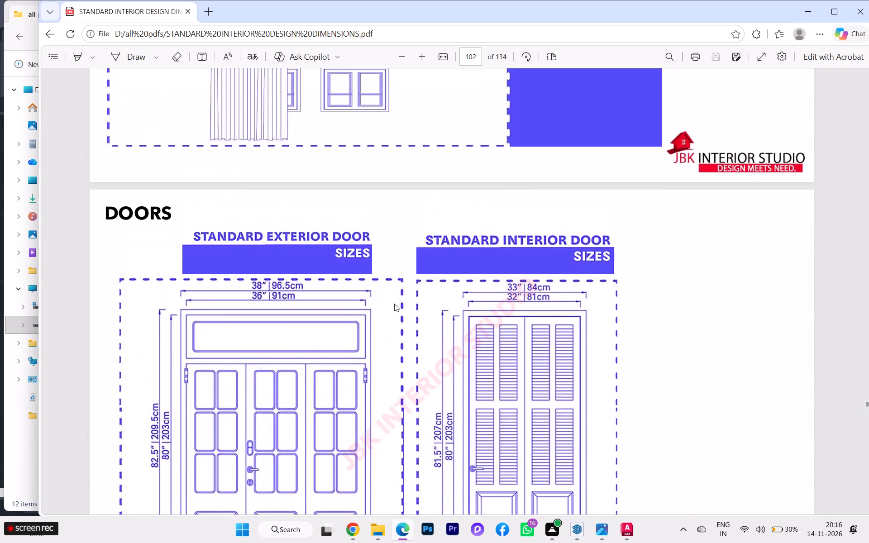
scroll(394, 304, "down", 6)
scroll(394, 304, "up", 3)
scroll(394, 304, "down", 1)
scroll(394, 304, "up", 1)
scroll(394, 304, "down", 6)
scroll(394, 303, "up", 2)
scroll(394, 303, "down", 10)
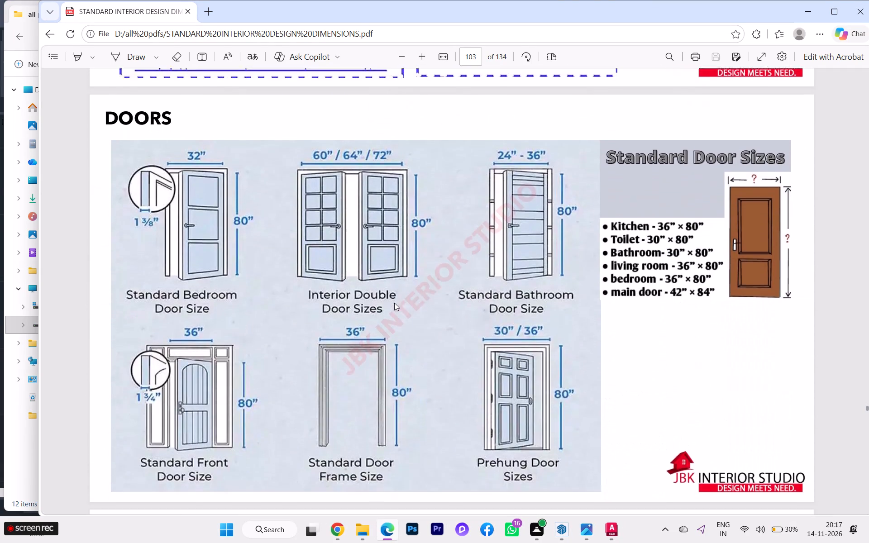
Return to the stairs section and review the stair plans and their tread, riser and landing dimensions on pages 106 and 107.
scroll(394, 303, "down", 9)
scroll(394, 303, "up", 3)
scroll(394, 303, "down", 4)
scroll(394, 303, "up", 2)
scroll(394, 303, "down", 10)
scroll(394, 303, "up", 2)
scroll(394, 303, "down", 1)
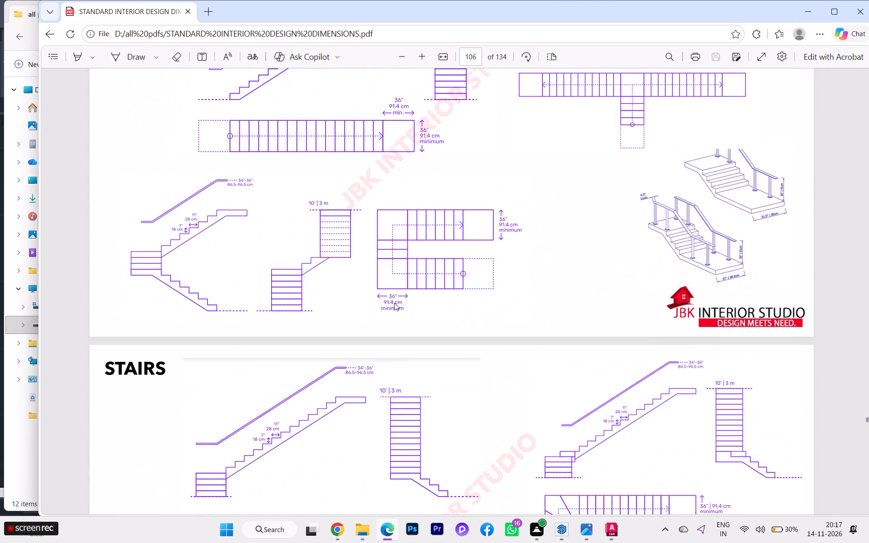
scroll(394, 303, "down", 2)
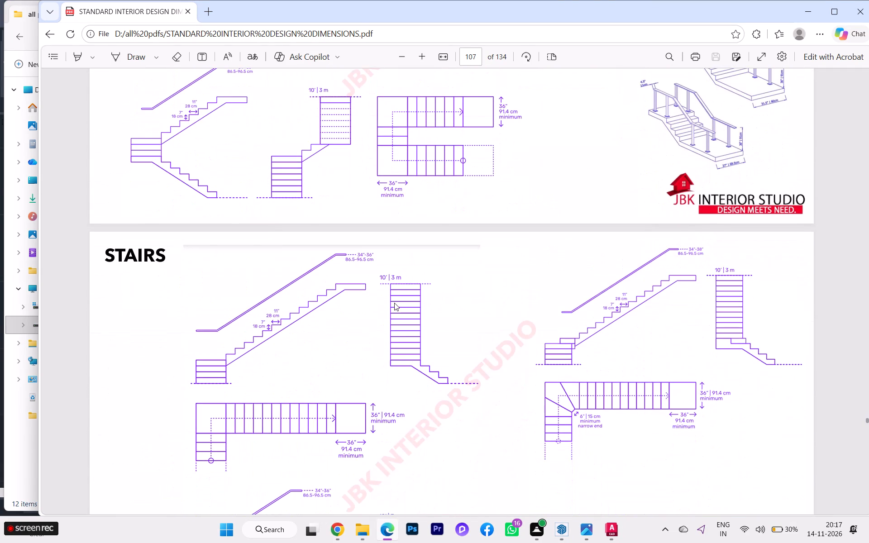
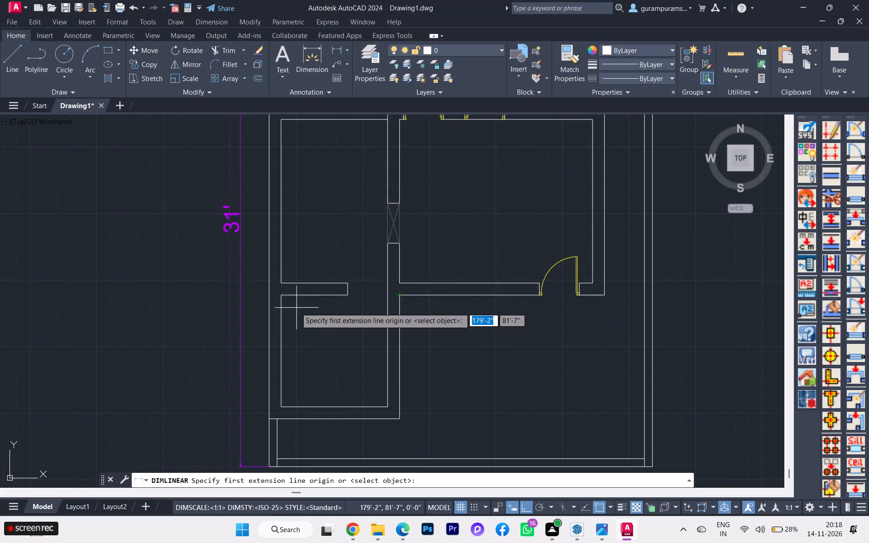
Add a horizontal linear dimension across the inner width of the small lower-left room, just below its upper edge.
left_click(279, 295)
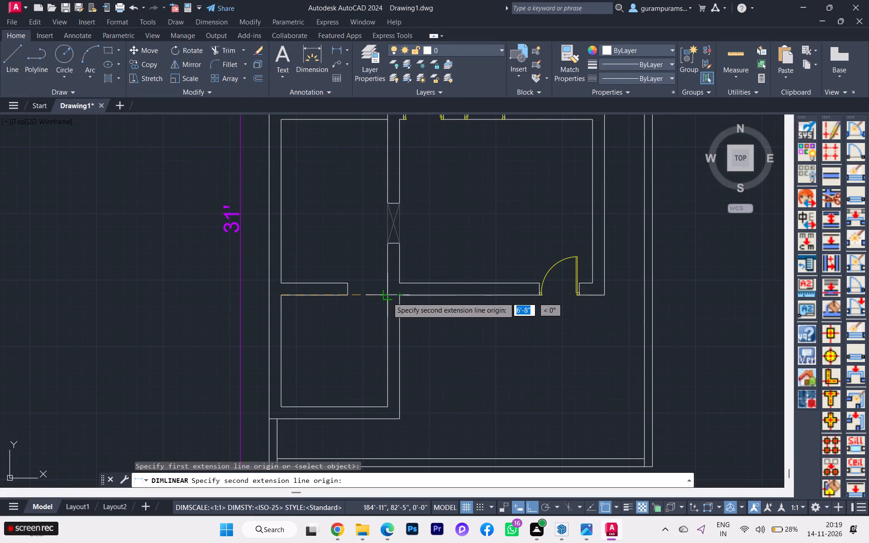
left_click(387, 297)
left_click(382, 303)
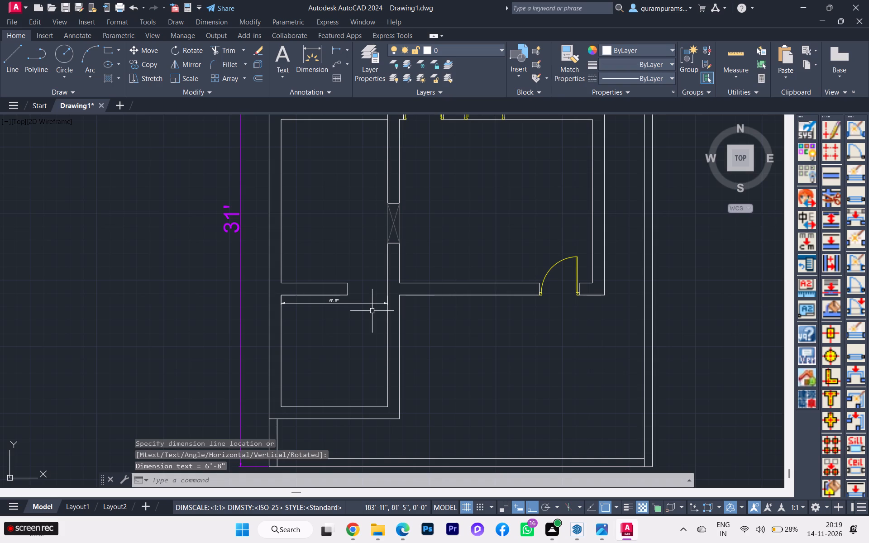
Add a vertical linear dimension for the inner length of the small lower-left room, just inside its outer wall.
scroll(355, 319, "up", 1)
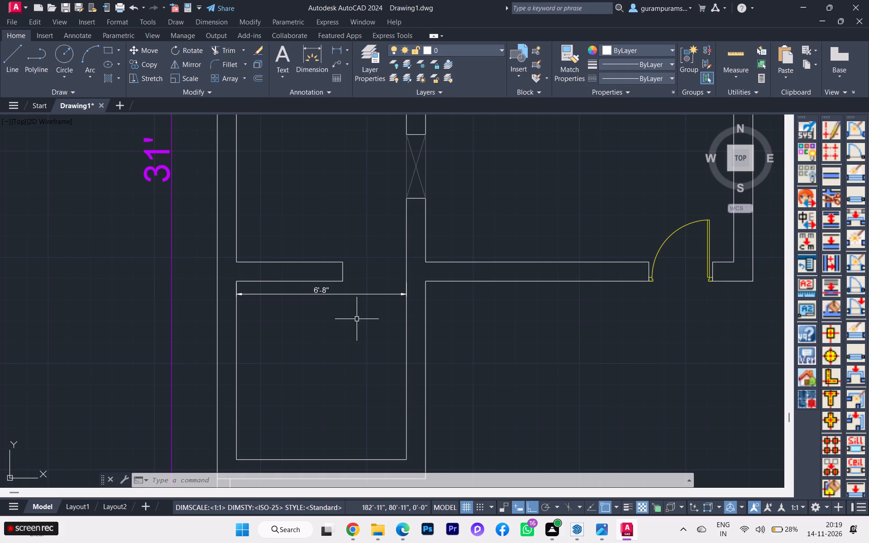
left_click(334, 48)
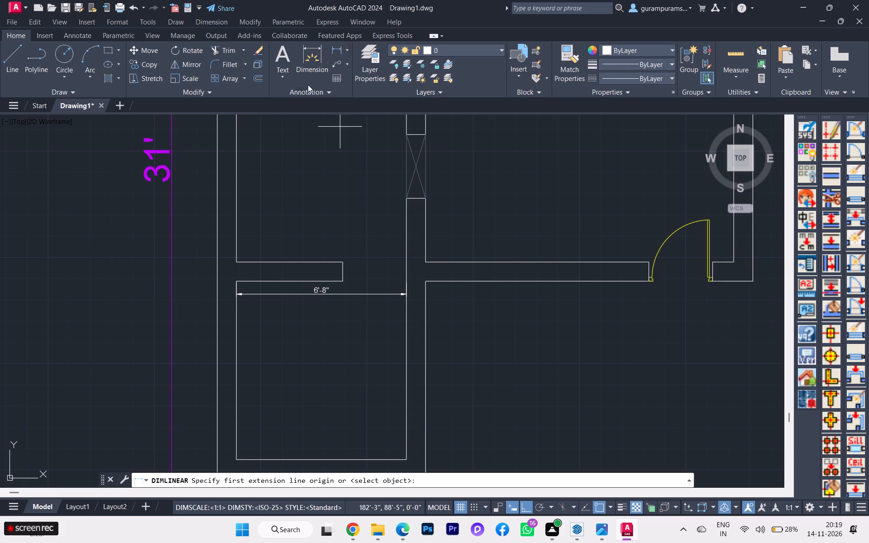
left_click(236, 282)
scroll(236, 282, "down", 5)
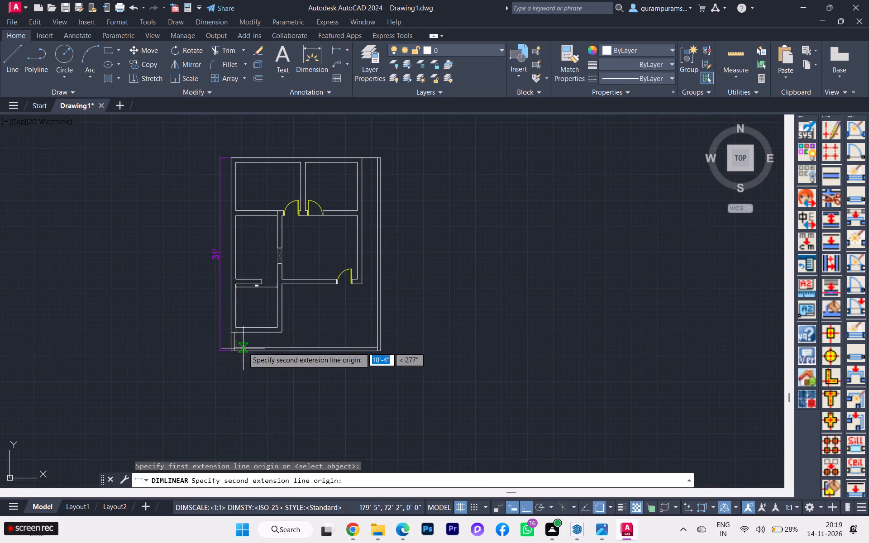
scroll(242, 340, "up", 3)
left_click(215, 301)
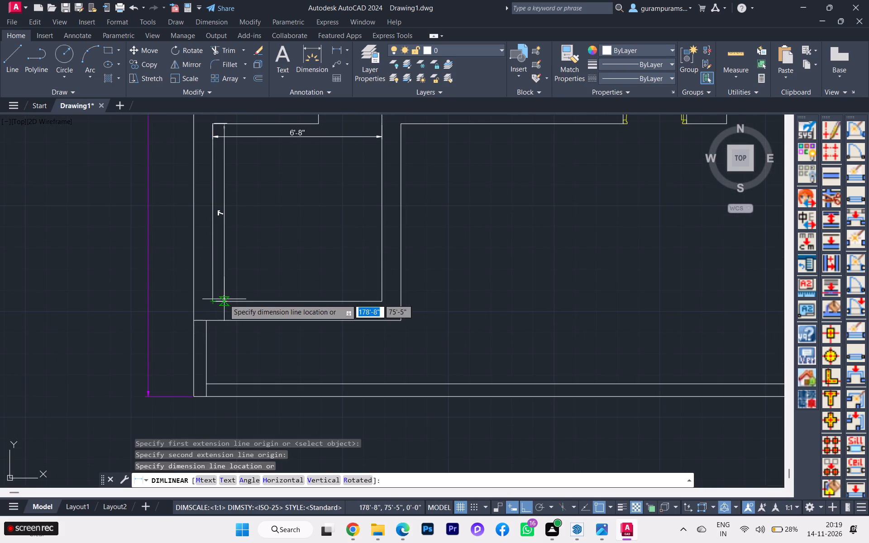
left_click(224, 299)
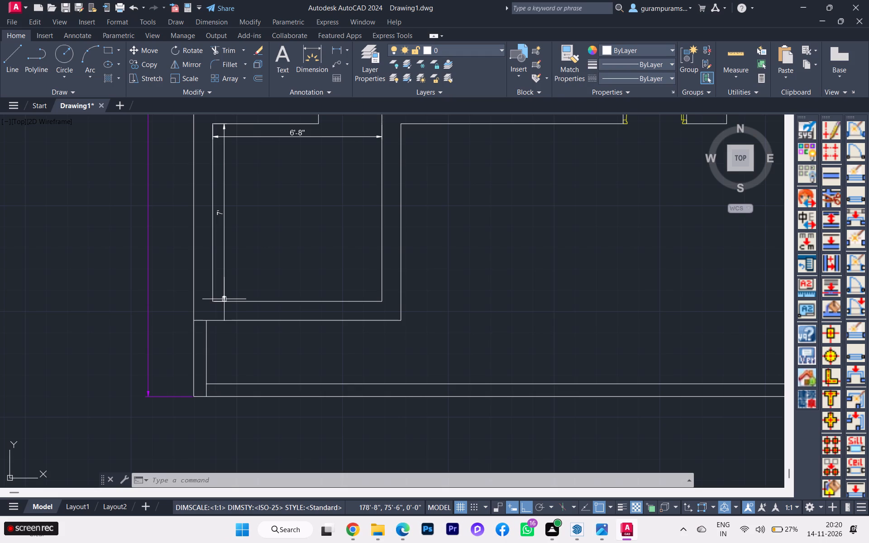
Add a vertical linear dimension between the inner faces of the upper-left room's top and bottom walls.
scroll(227, 304, "down", 2)
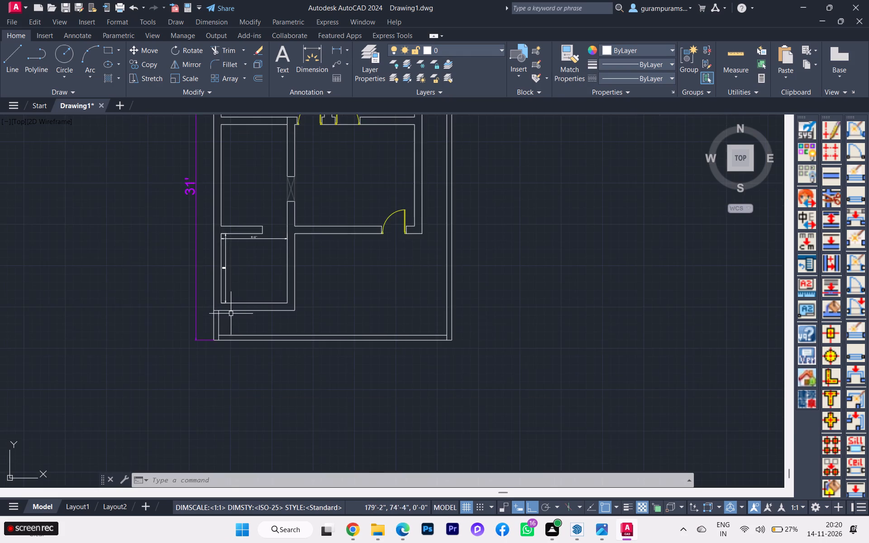
scroll(236, 322, "down", 1)
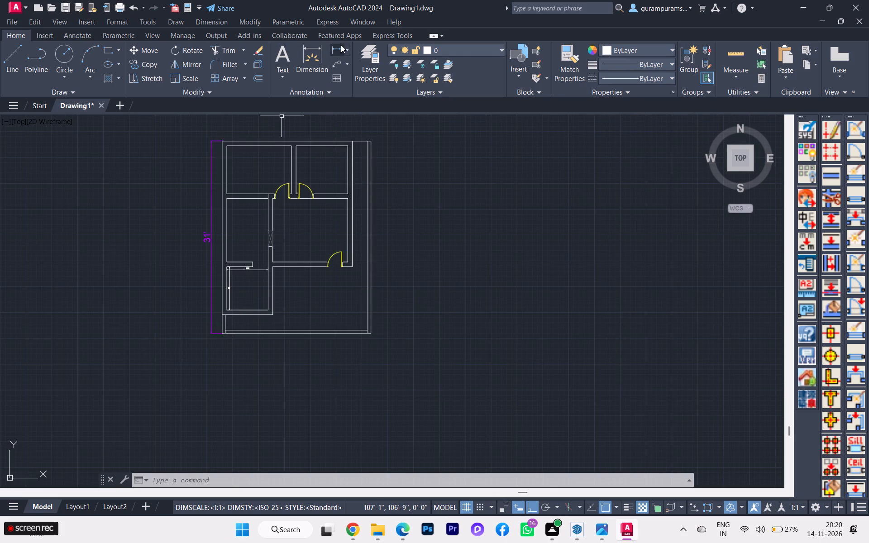
left_click(341, 45)
scroll(267, 131, "up", 1)
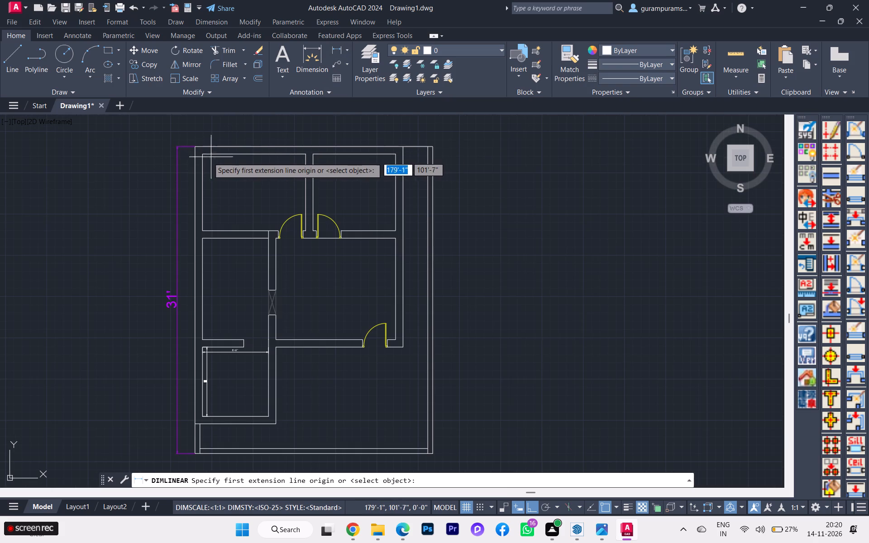
left_click(206, 158)
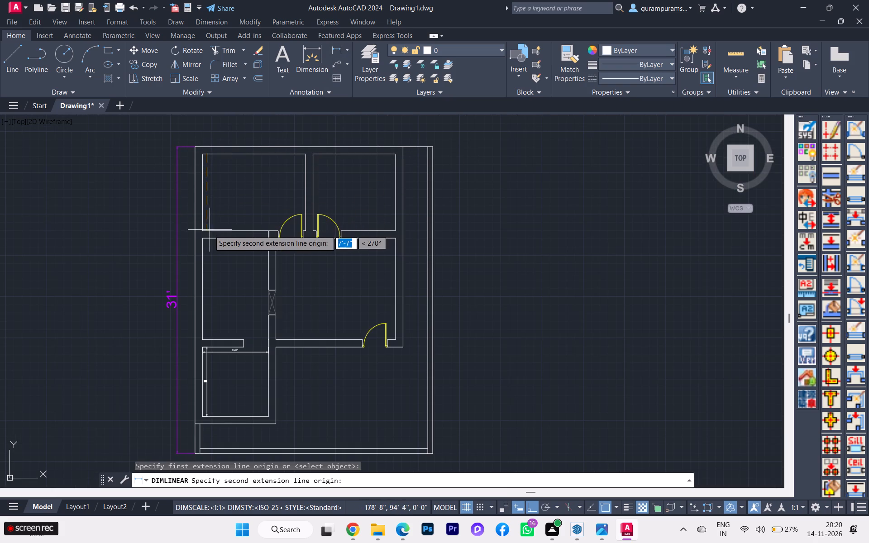
left_click(209, 231)
scroll(232, 231, "up", 2)
left_click(232, 231)
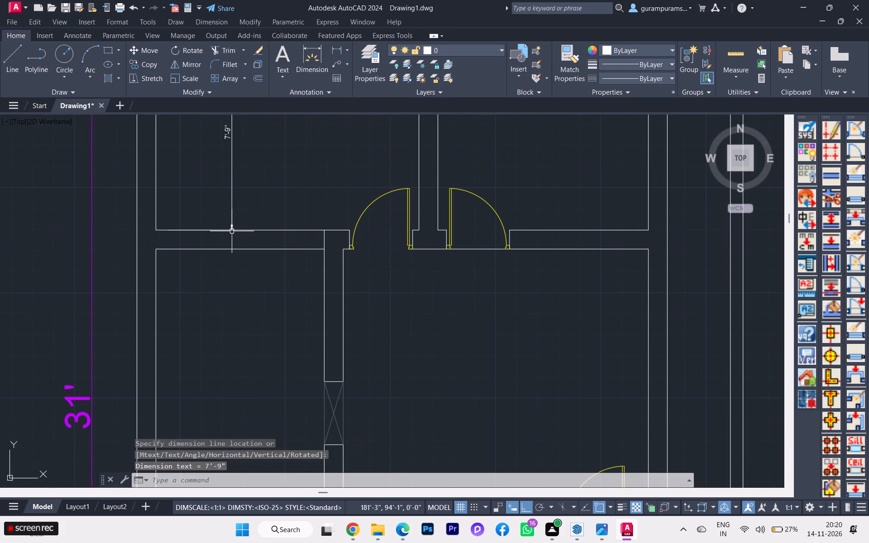
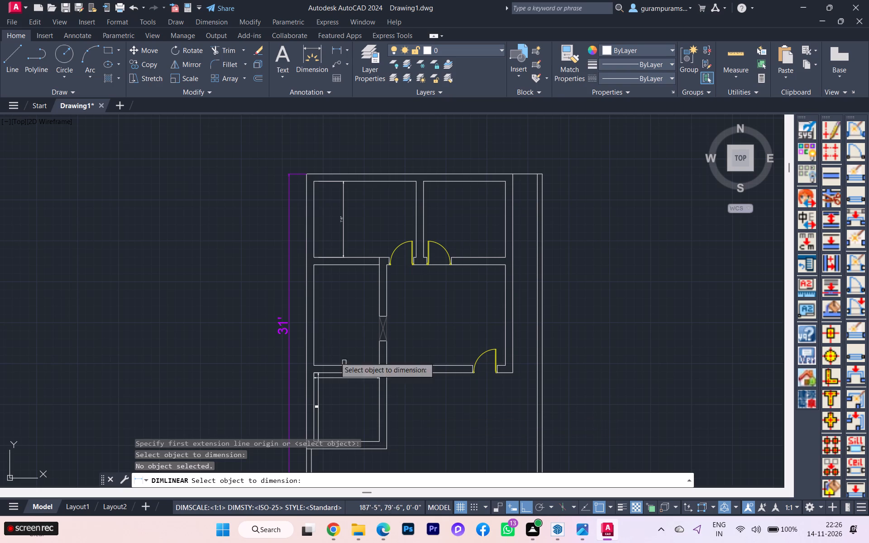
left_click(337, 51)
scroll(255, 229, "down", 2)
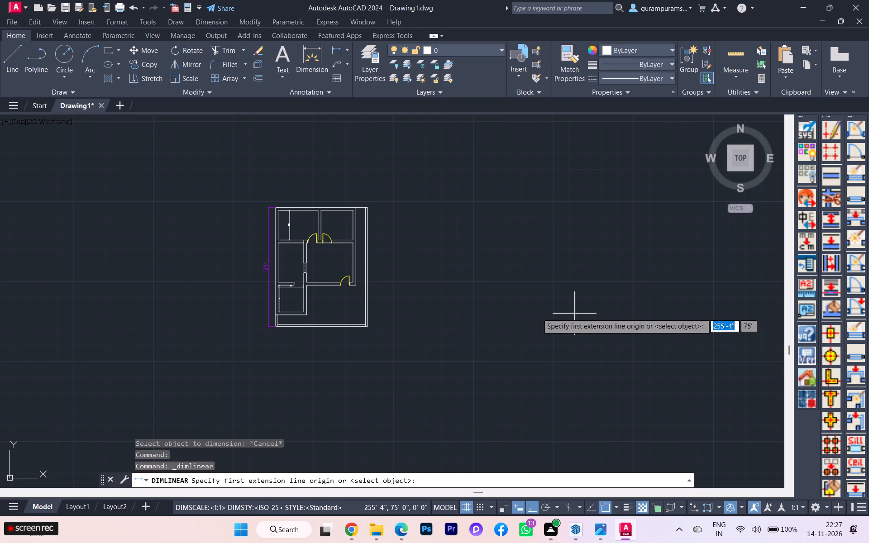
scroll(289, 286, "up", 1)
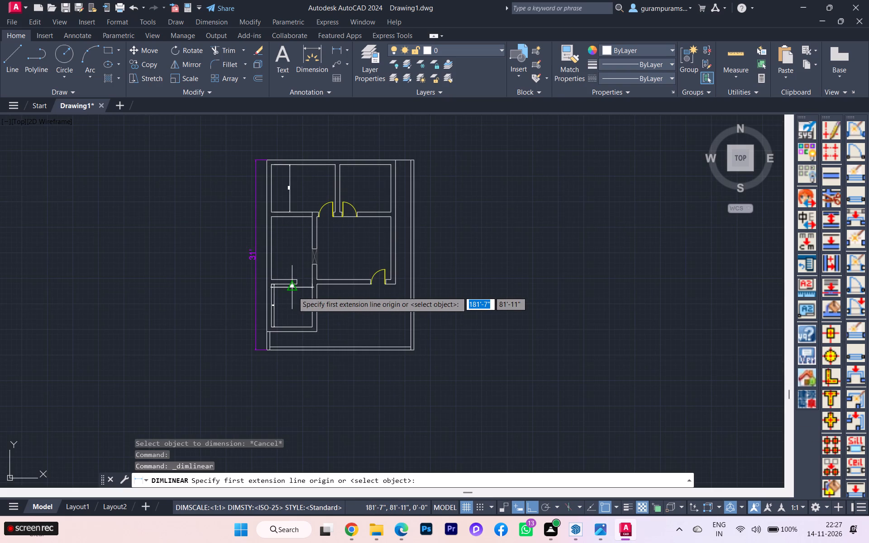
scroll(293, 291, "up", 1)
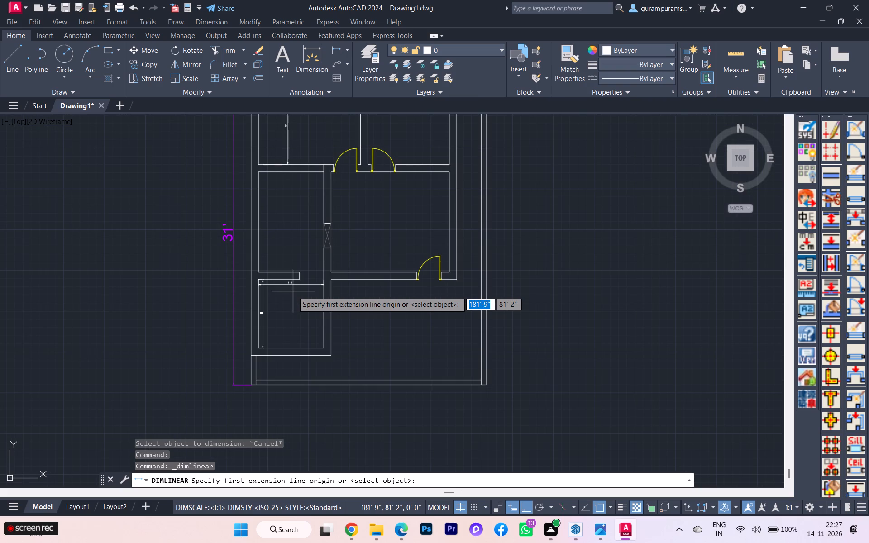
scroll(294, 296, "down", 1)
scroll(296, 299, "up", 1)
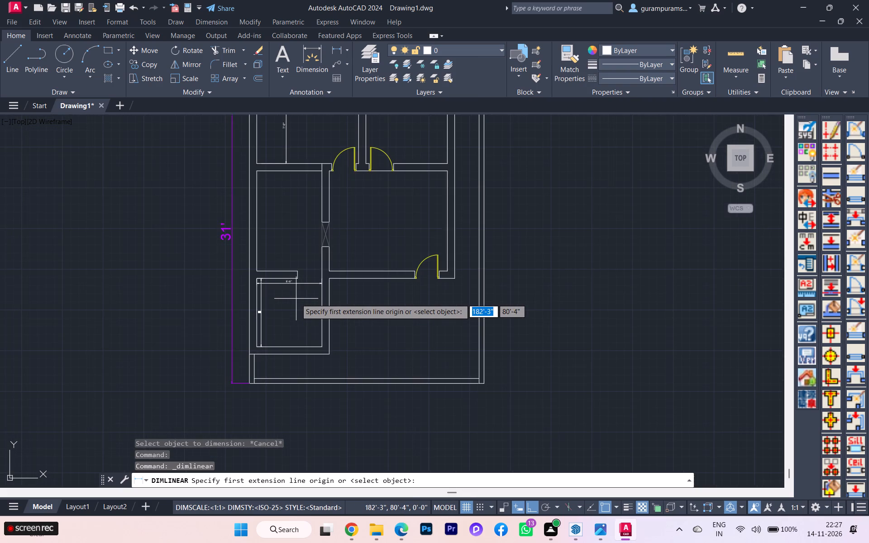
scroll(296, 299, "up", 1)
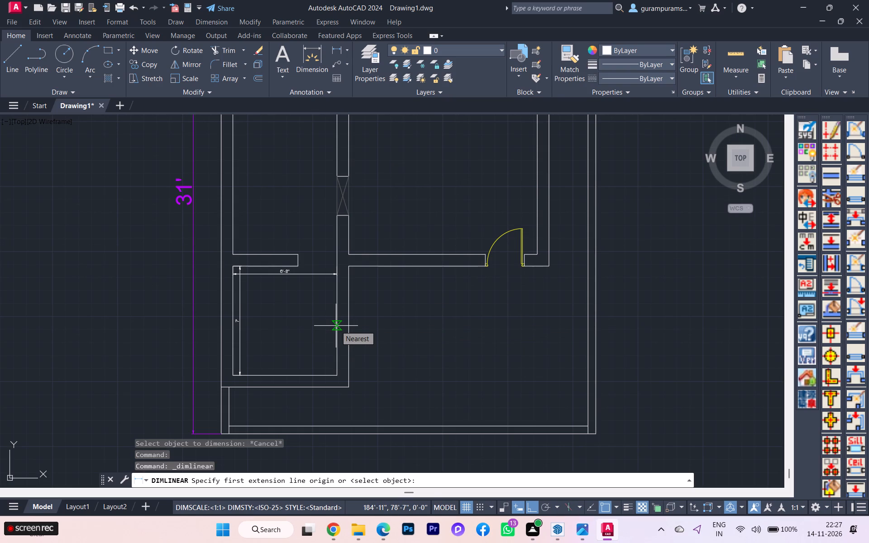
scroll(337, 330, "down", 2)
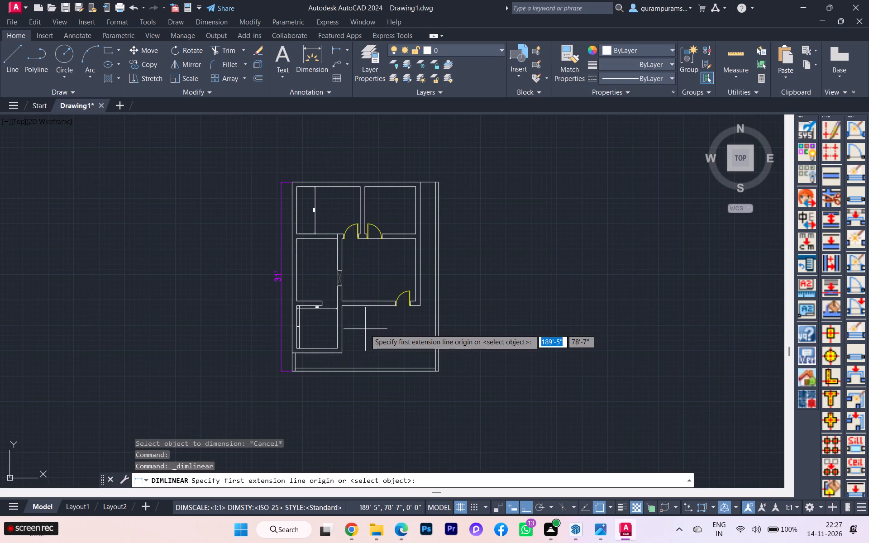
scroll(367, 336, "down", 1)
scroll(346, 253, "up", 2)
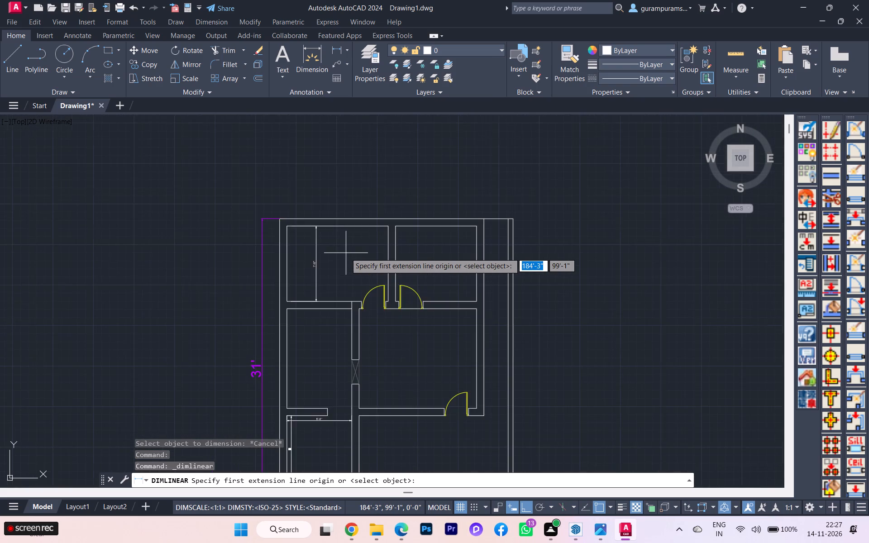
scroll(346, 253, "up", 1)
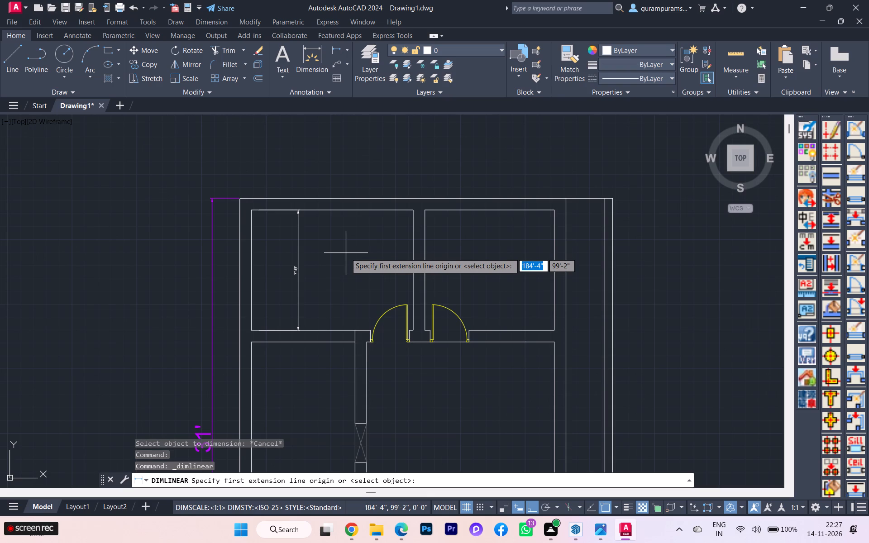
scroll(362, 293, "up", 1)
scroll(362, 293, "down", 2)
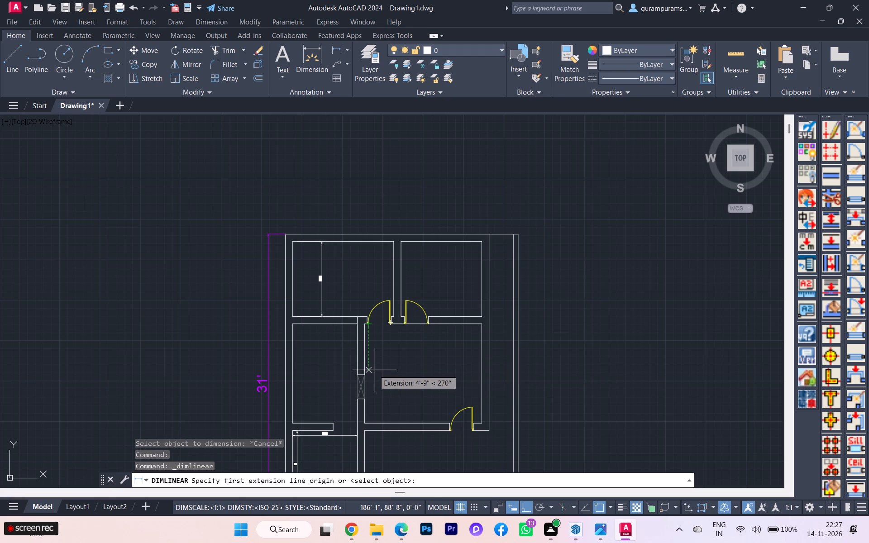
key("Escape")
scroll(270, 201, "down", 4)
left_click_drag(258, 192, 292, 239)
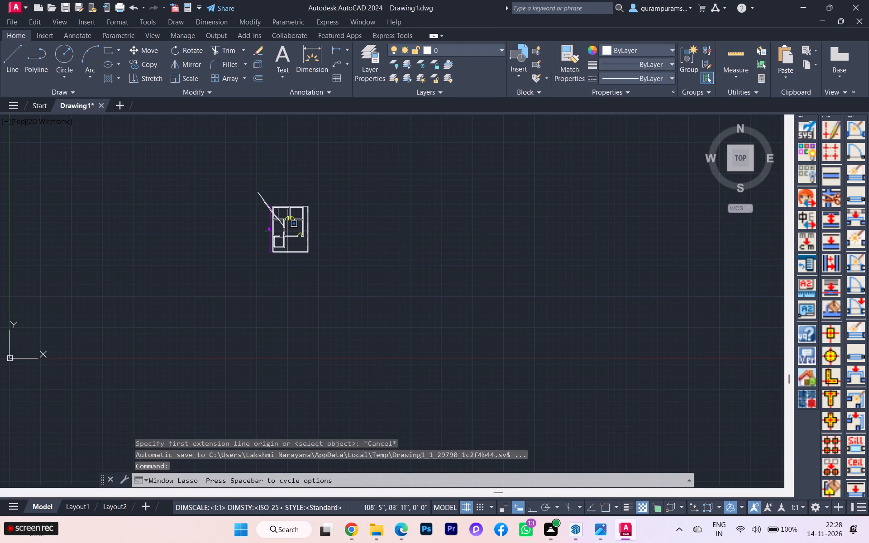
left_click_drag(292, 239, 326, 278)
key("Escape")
Erase the central partition walls of the house together with the window, the two upper doors and the lower-left room's width dimension.
scroll(290, 213, "down", 2)
scroll(290, 213, "up", 5)
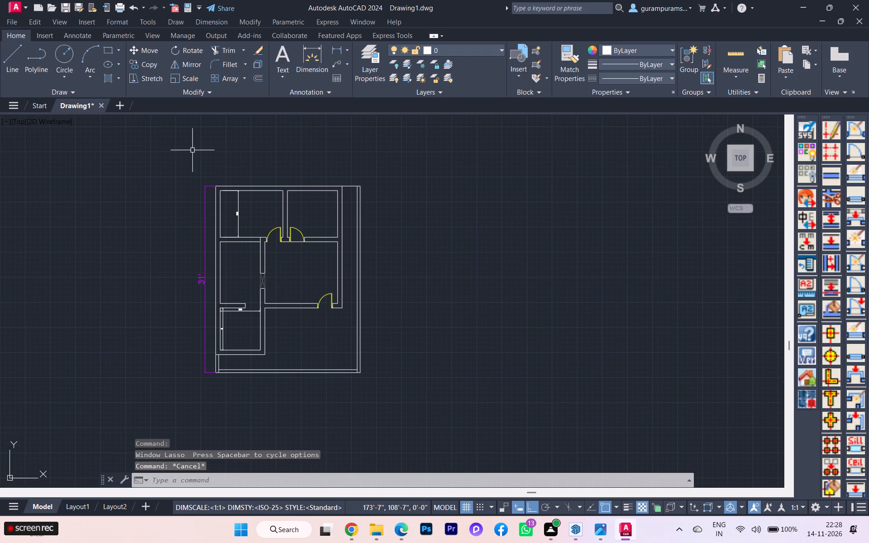
scroll(300, 304, "up", 1)
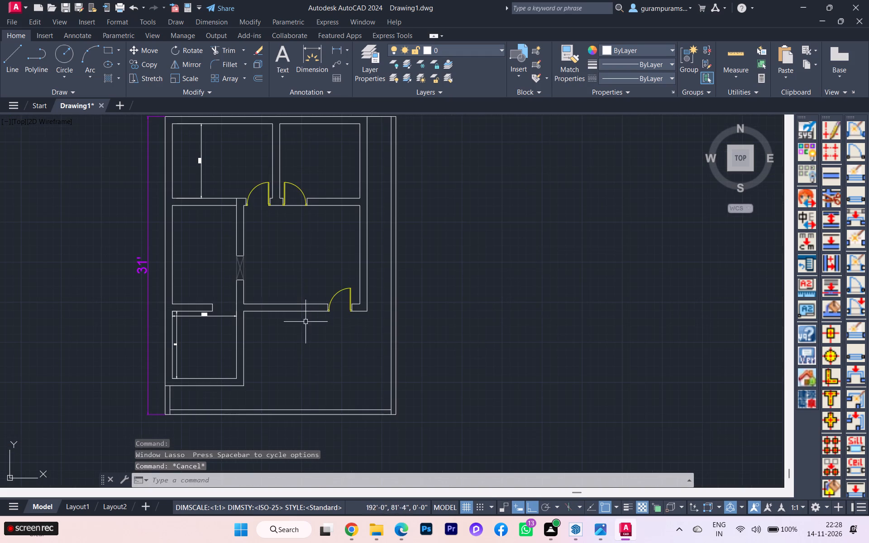
left_click(303, 334)
left_click(217, 185)
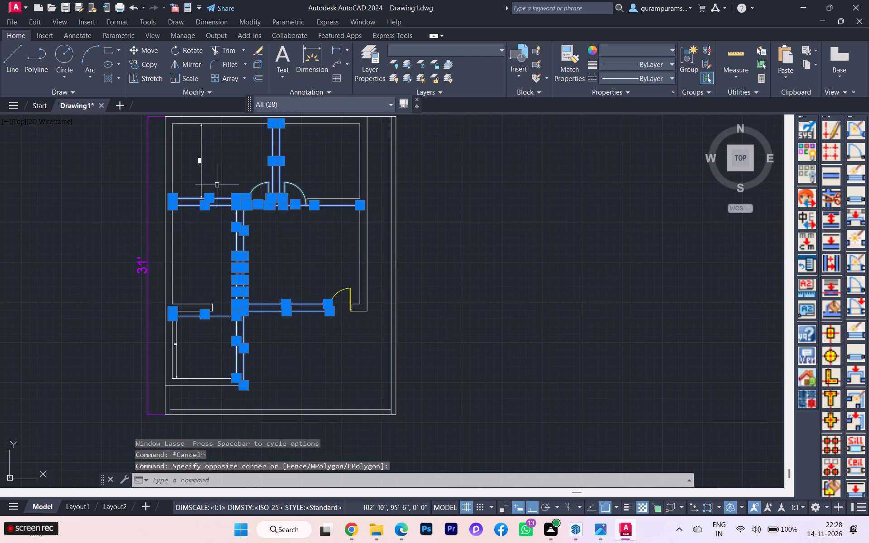
key("Delete")
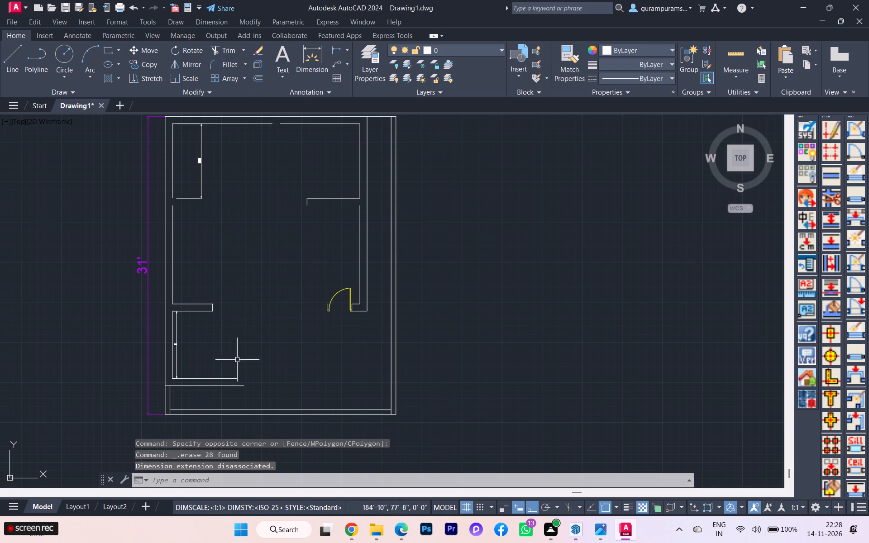
Erase the lower-left room's remaining horizontal wall lines, the short wall end stub and the room's vertical length dimension.
left_click_drag(227, 397, 200, 276)
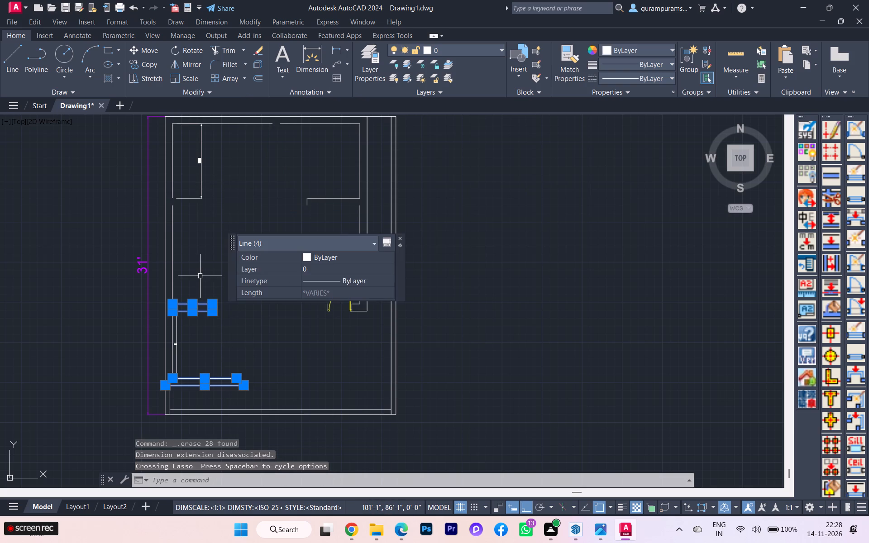
key("Delete")
left_click_drag(249, 330, 207, 310)
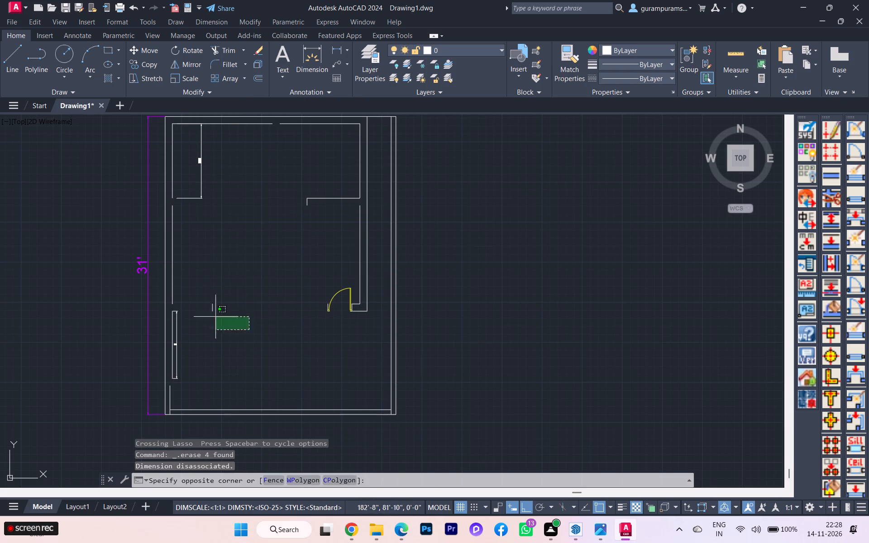
left_click_drag(207, 310, 203, 302)
key("Delete")
left_click(177, 335)
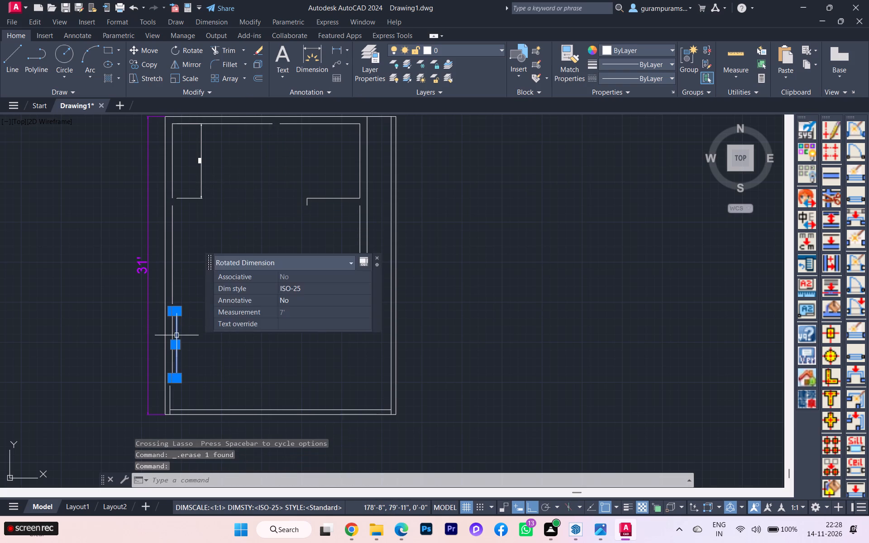
key("Delete")
Erase the upper-left room's vertical dimension and the leftover horizontal wall line below the upper-right room.
left_click_drag(215, 186, 202, 158)
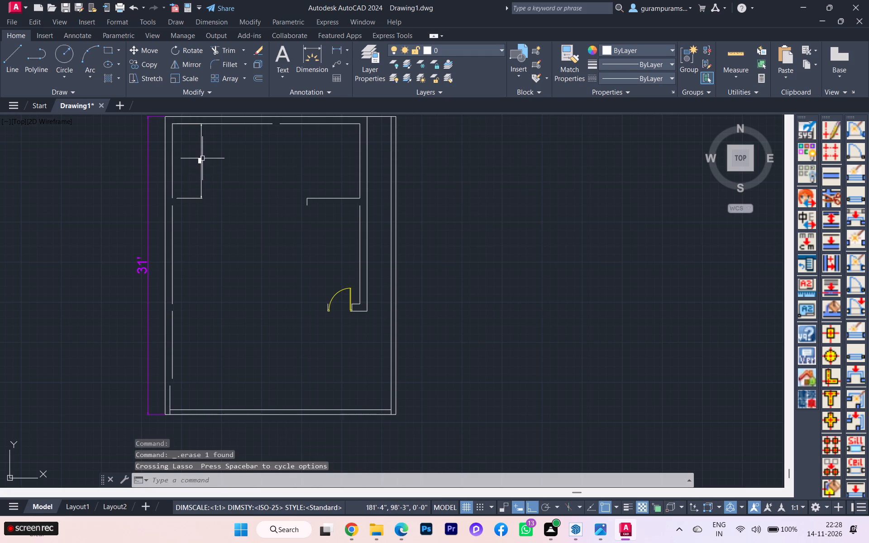
left_click_drag(220, 186, 192, 152)
key("Delete")
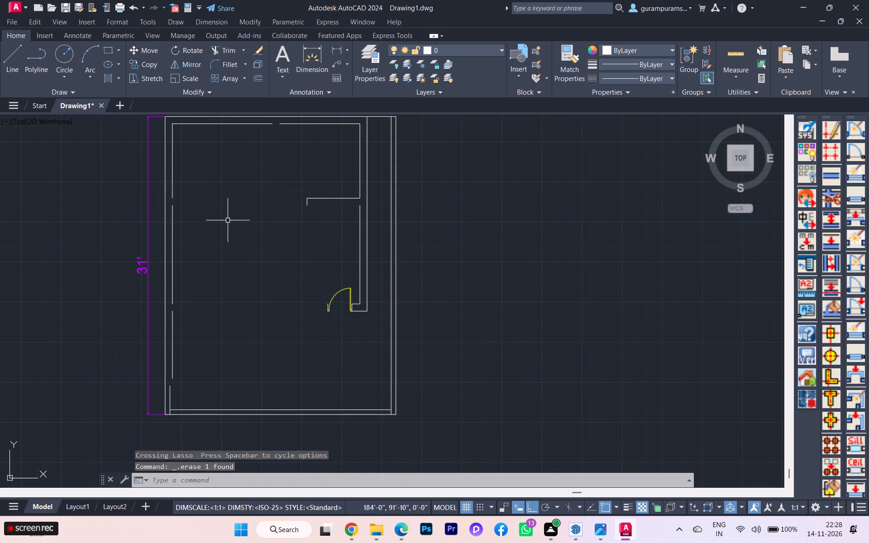
left_click(328, 219)
left_click(309, 175)
key("Delete")
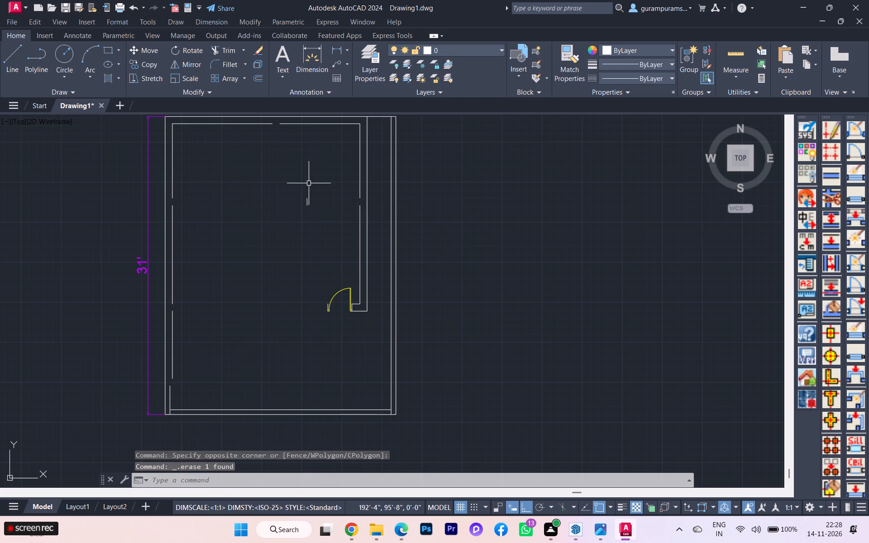
Extend the left outer wall's inner line from the upper room down to the bottom wall, closing its gaps.
key("e")
key("x")
key("Return")
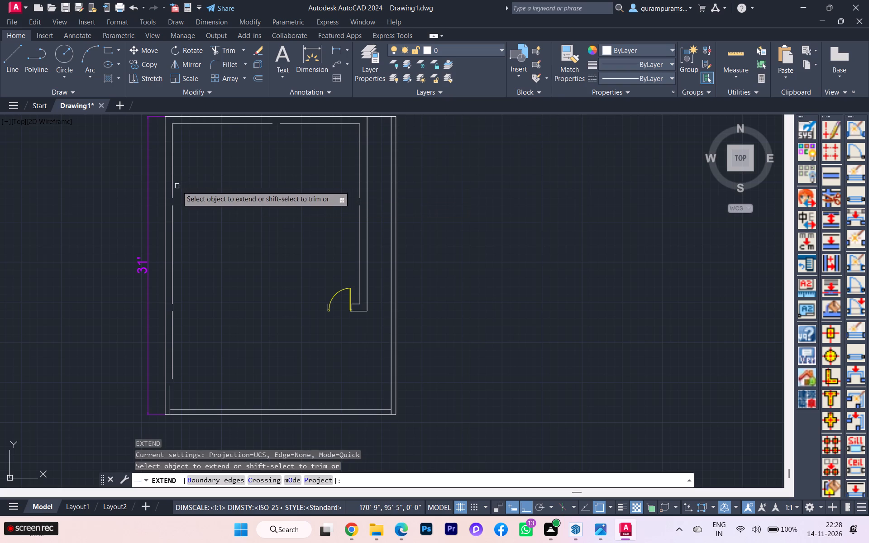
left_click(174, 190)
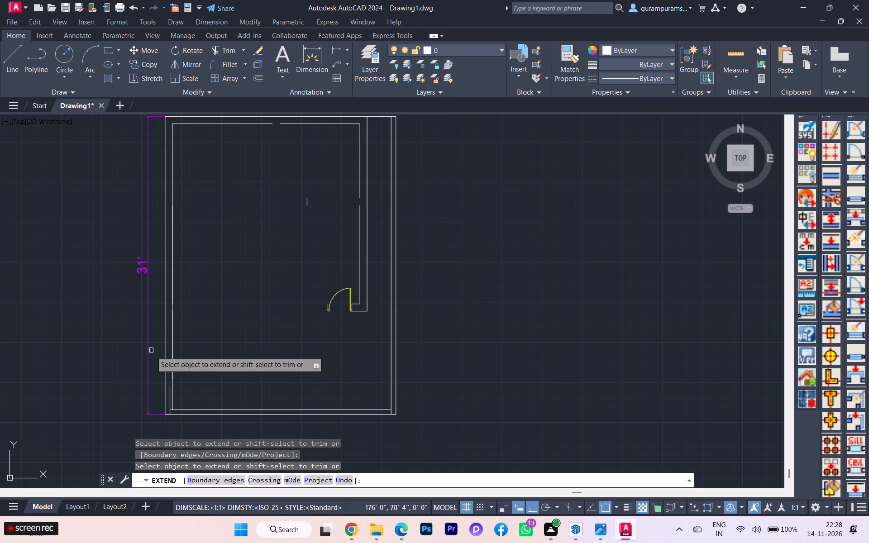
Trim the extra short vertical line inside the left wall above the bottom wall's inner line at the lower-left corner.
scroll(157, 366, "up", 5)
scroll(212, 364, "down", 3)
scroll(201, 312, "down", 4)
scroll(210, 384, "down", 1)
scroll(210, 384, "up", 7)
scroll(203, 314, "down", 2)
scroll(203, 313, "up", 1)
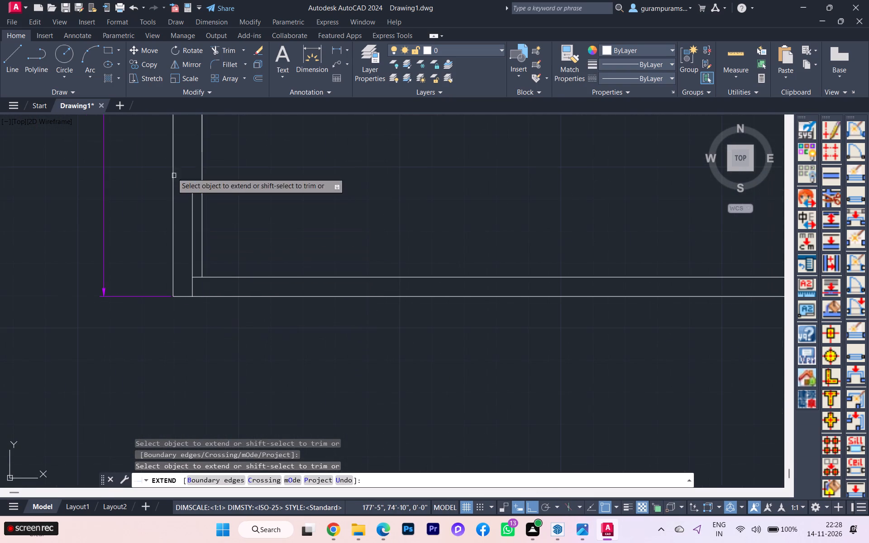
left_click(232, 50)
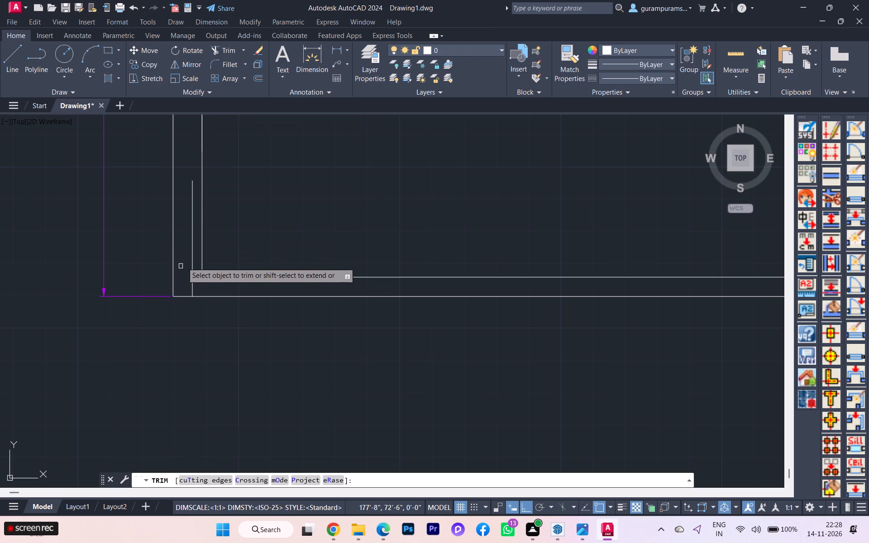
left_click(192, 254)
scroll(191, 285, "up", 1)
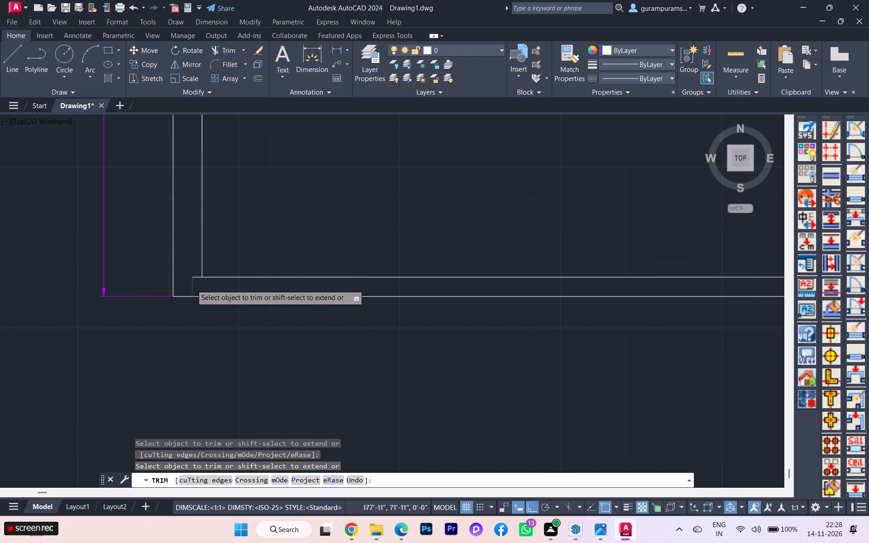
Remove the isolated vertical wall stub left at the former upper-right room's door opening with Trim.
scroll(203, 296, "down", 2)
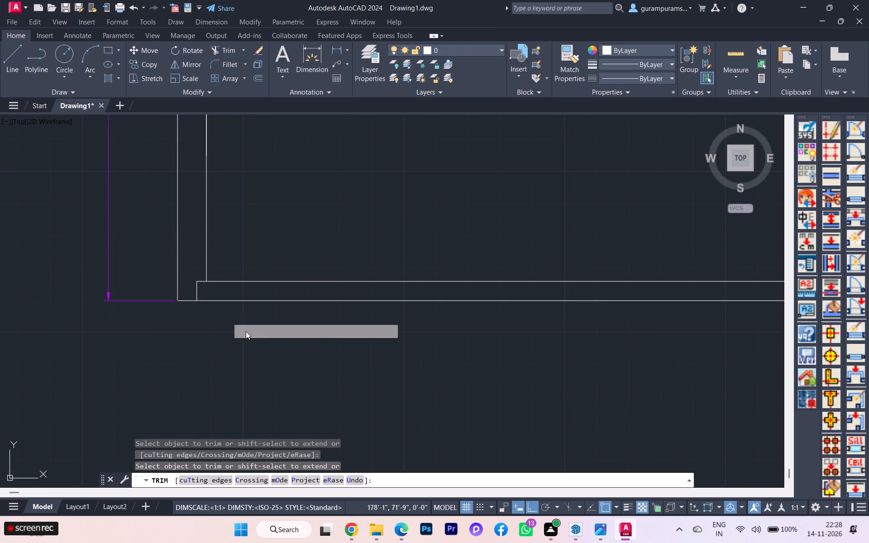
scroll(246, 331, "down", 4)
scroll(285, 294, "down", 1)
scroll(285, 294, "up", 1)
scroll(285, 294, "down", 2)
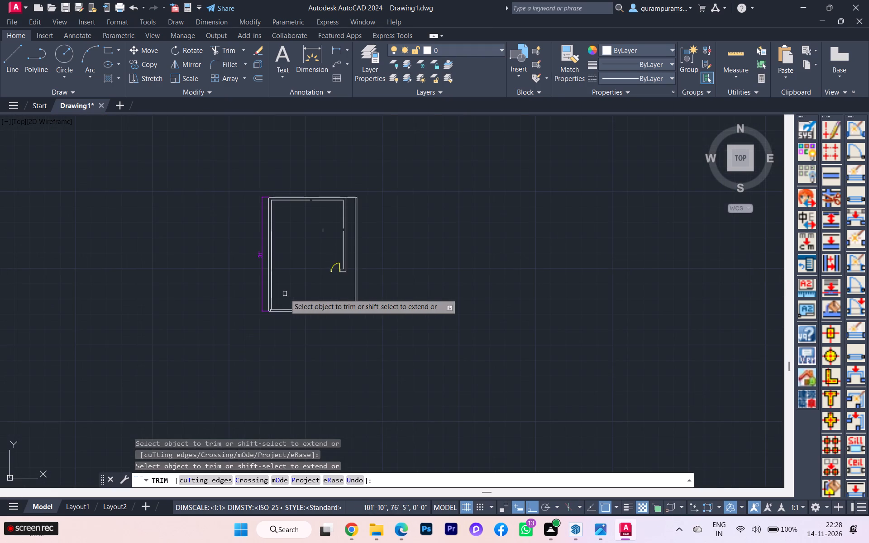
middle_click(285, 298)
middle_click_drag(286, 304, 291, 321)
scroll(339, 250, "up", 1)
scroll(339, 250, "down", 1)
scroll(339, 250, "up", 3)
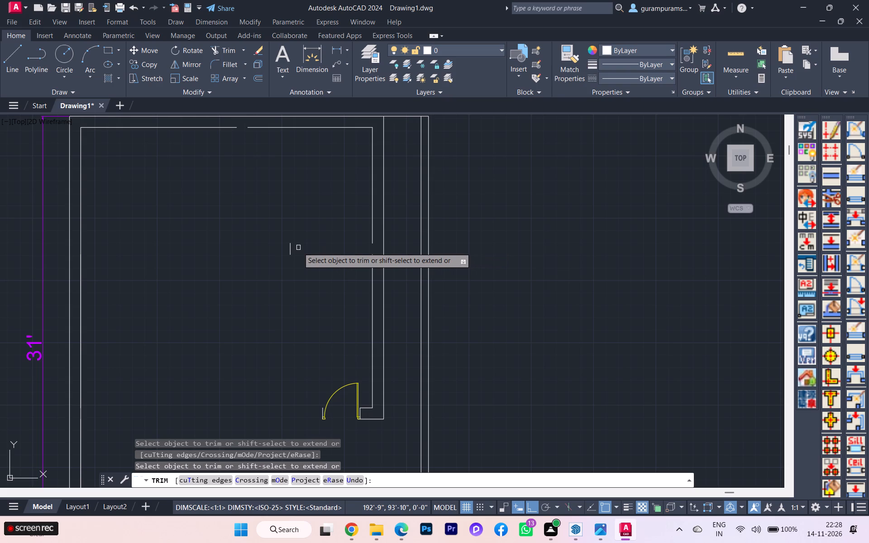
left_click(289, 249)
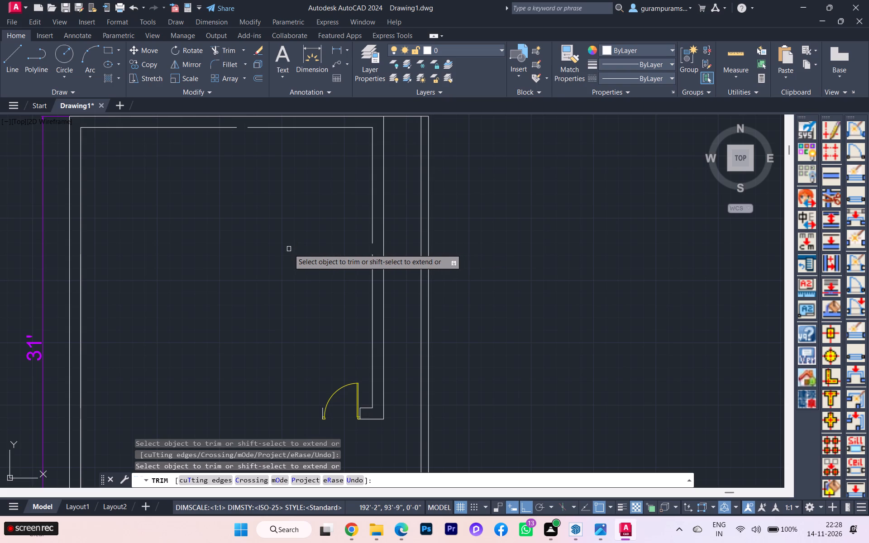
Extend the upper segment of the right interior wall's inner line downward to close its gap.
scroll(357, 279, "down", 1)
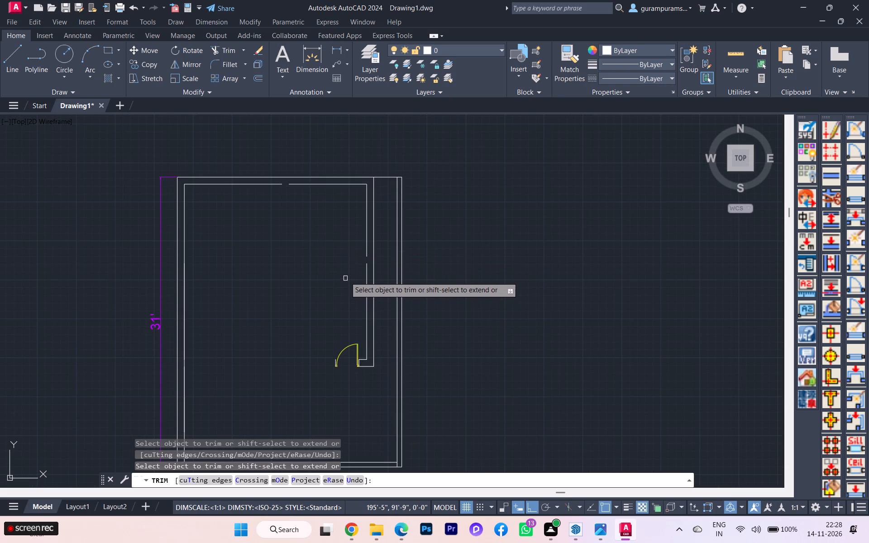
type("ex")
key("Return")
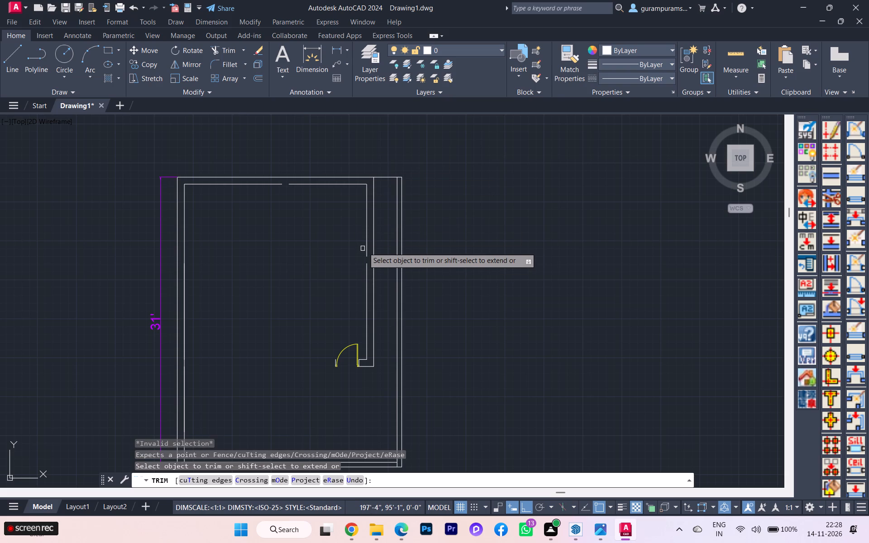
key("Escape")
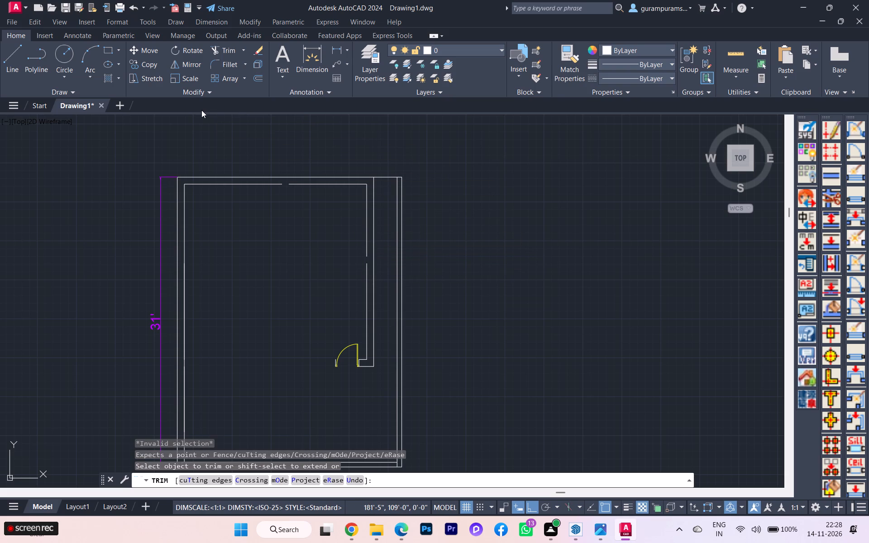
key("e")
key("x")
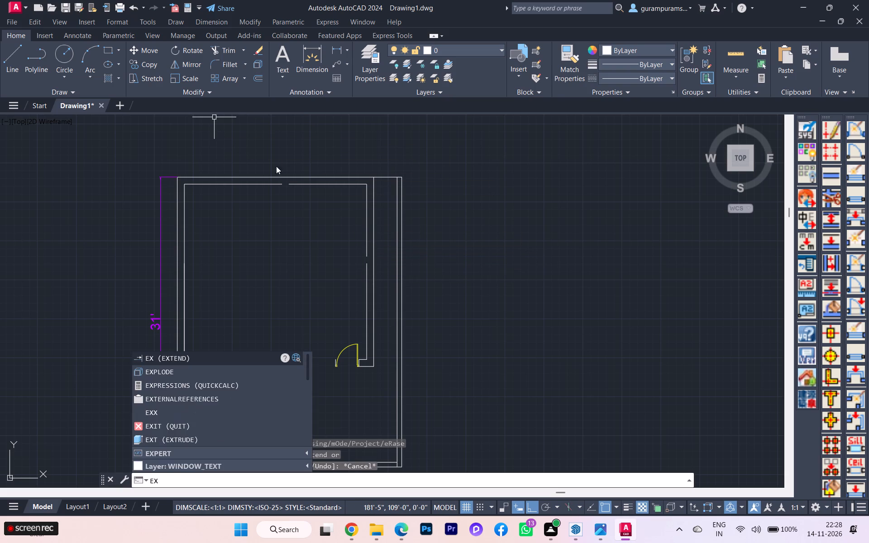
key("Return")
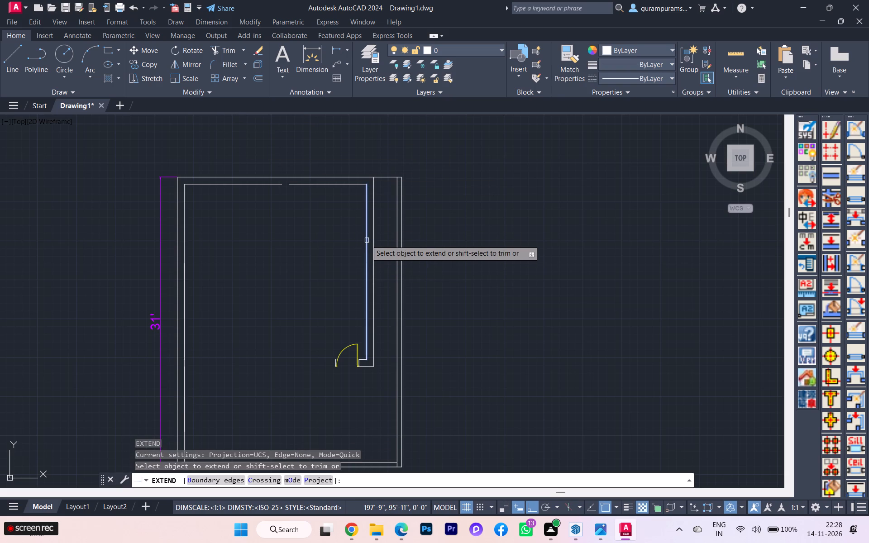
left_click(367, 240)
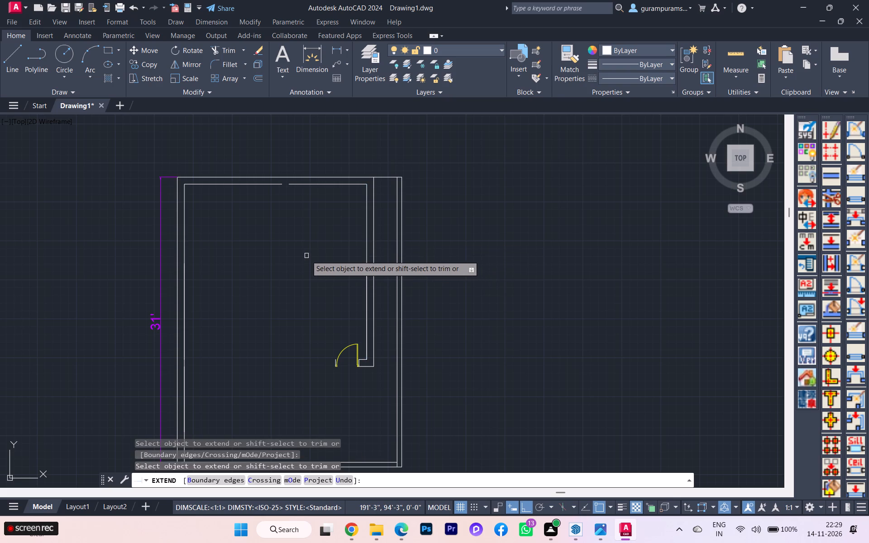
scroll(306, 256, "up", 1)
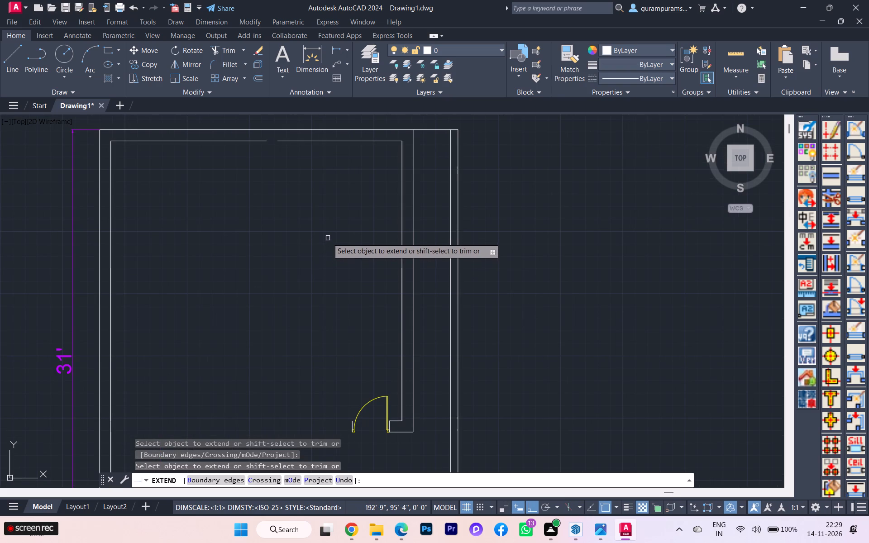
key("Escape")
Erase the vertical interior wall lines beside the right outer wall, including the overlapping lower segment.
left_click(430, 248)
left_click(396, 245)
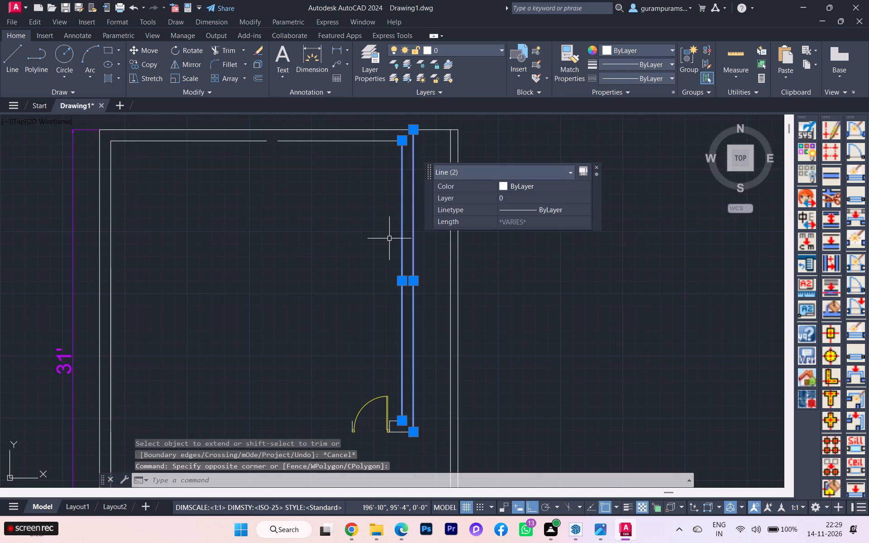
key("Delete")
left_click_drag(426, 324, 409, 309)
left_click(397, 296)
key("Delete")
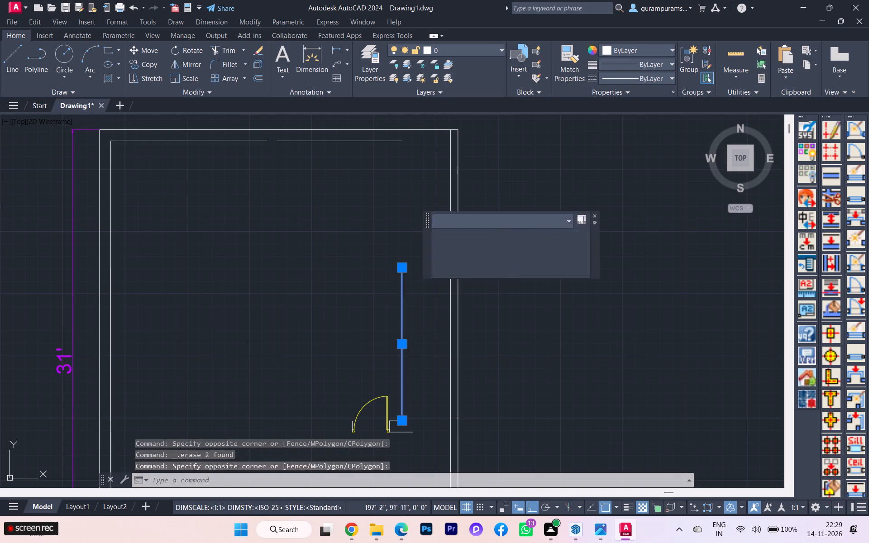
Erase the broken inner line segments of the top wall and the left outer wall.
left_click_drag(367, 158, 362, 152)
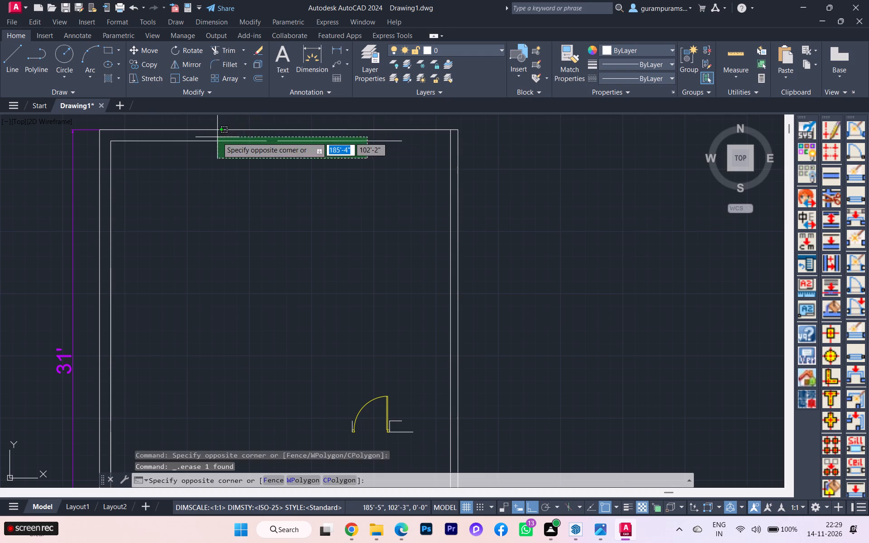
left_click(217, 137)
key("Delete")
left_click(126, 219)
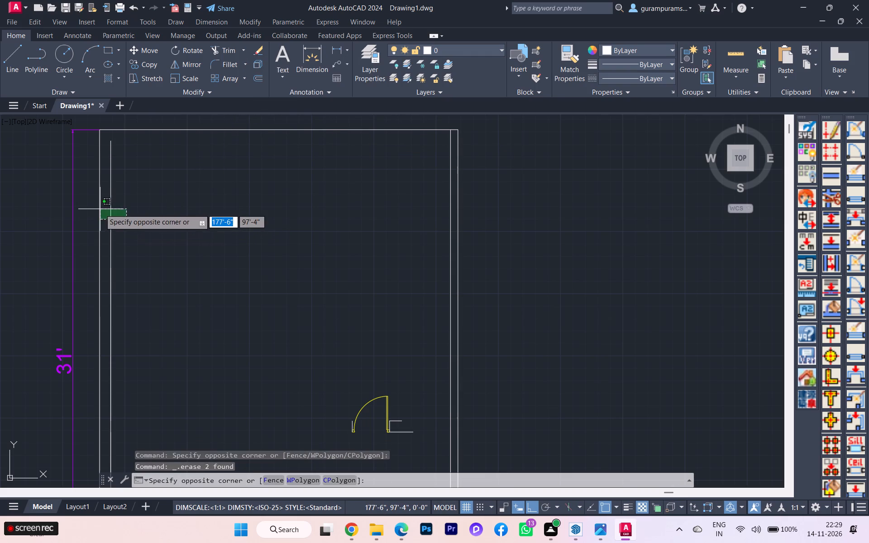
left_click(100, 209)
key("Delete")
scroll(282, 257, "down", 2)
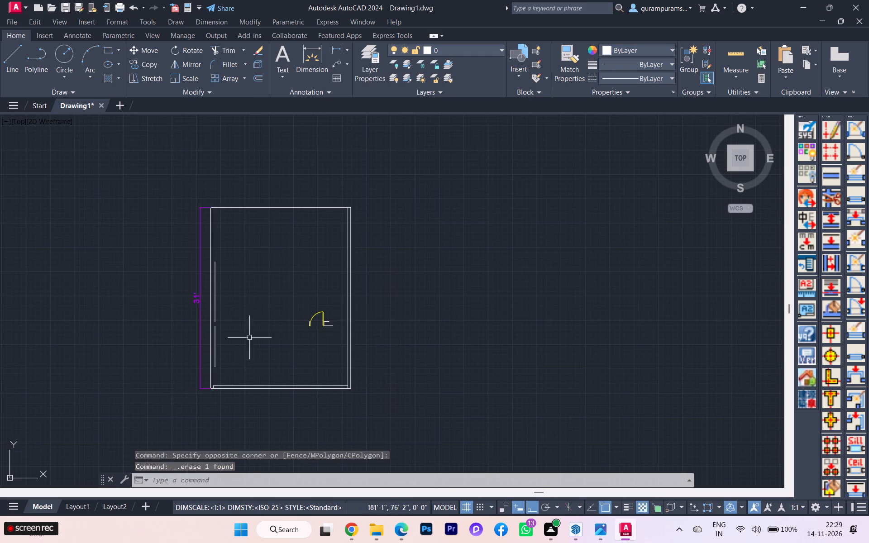
scroll(229, 367, "up", 2)
left_click(224, 372)
left_click(191, 258)
key("Delete")
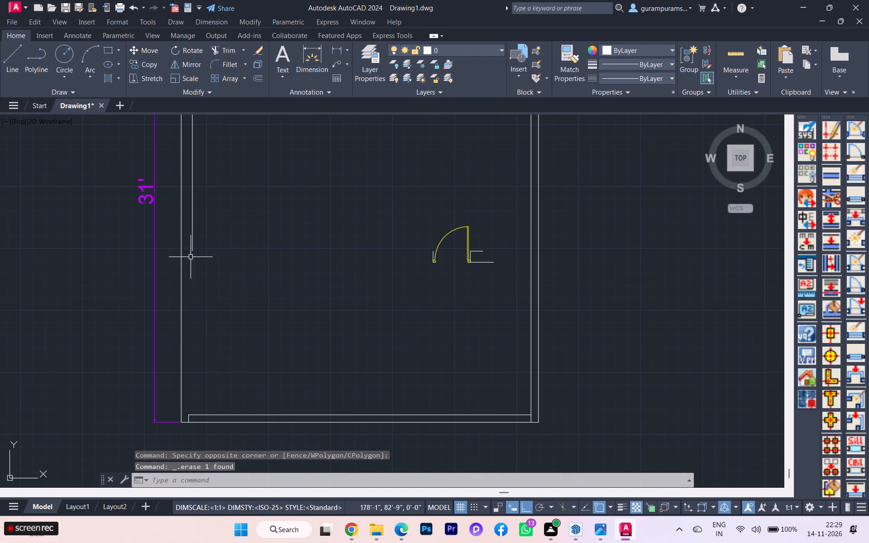
left_click(201, 248)
left_click(189, 214)
key("Delete")
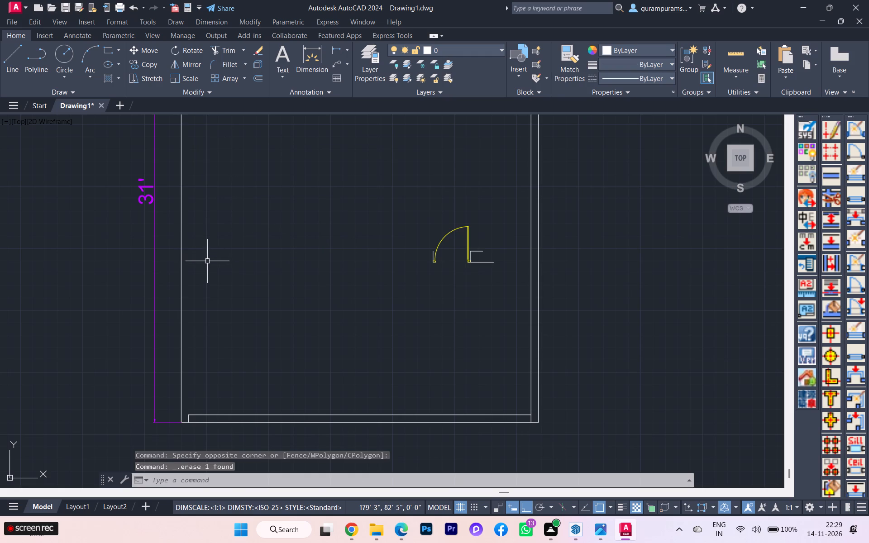
Erase the remaining door symbol together with the short wall stub lines around its opening.
scroll(276, 410, "down", 1)
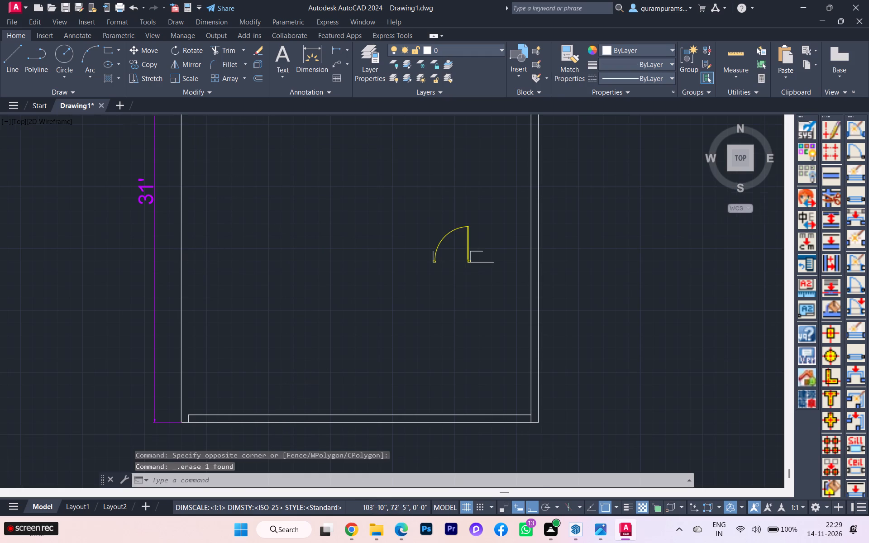
left_click(418, 335)
left_click(379, 273)
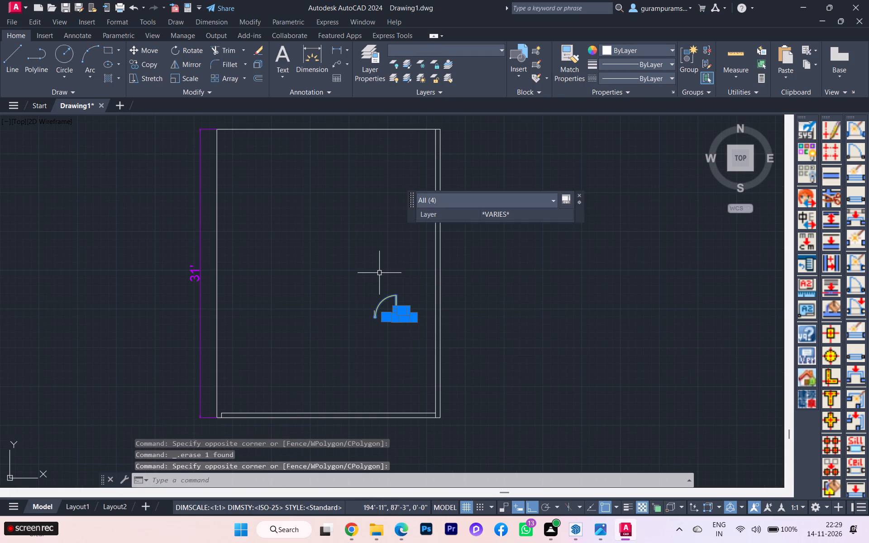
key("Delete")
scroll(379, 273, "down", 1)
scroll(390, 316, "up", 1)
left_click(390, 314)
left_click(343, 262)
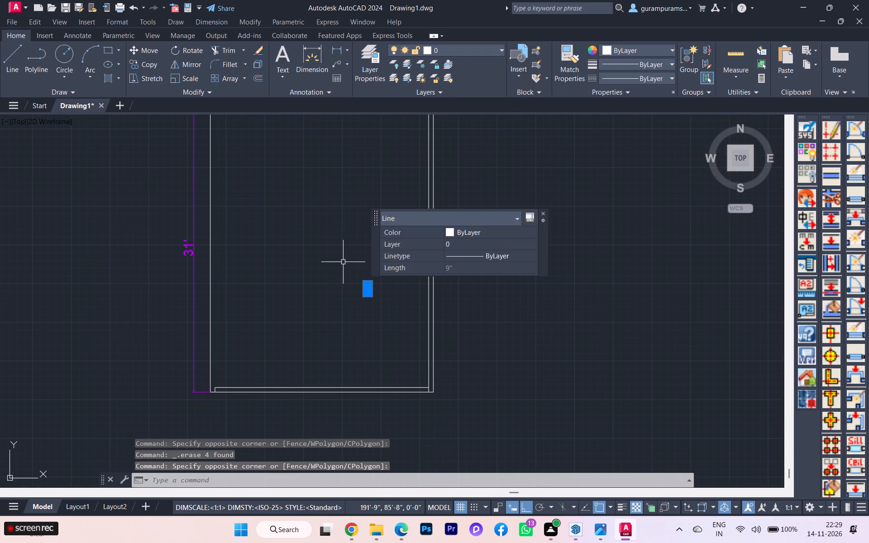
key("Delete")
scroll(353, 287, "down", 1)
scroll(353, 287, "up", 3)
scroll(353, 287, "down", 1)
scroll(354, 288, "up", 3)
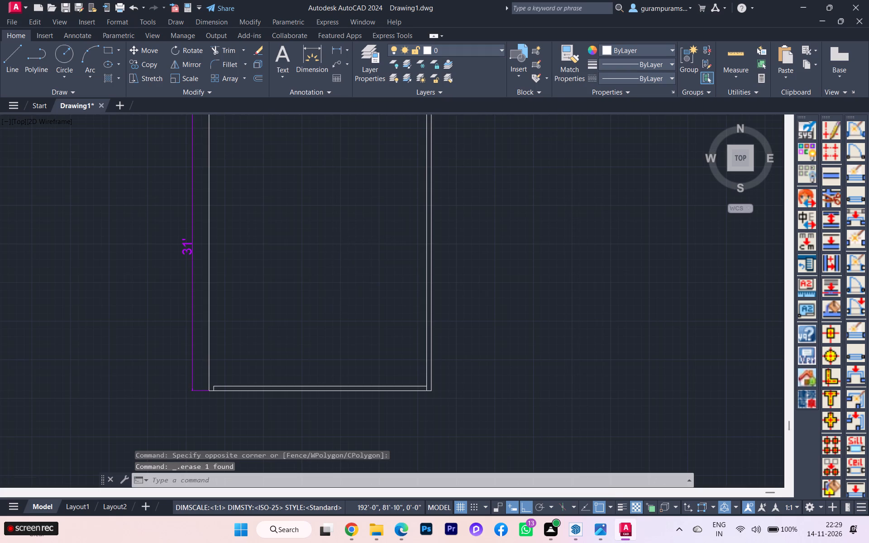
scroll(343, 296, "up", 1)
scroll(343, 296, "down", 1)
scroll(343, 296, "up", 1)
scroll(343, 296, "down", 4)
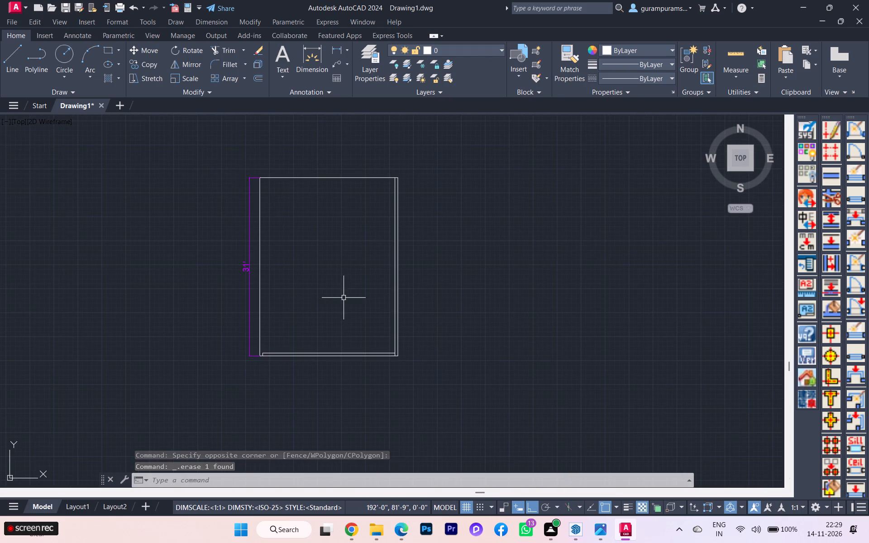
Offset the top and left outer wall lines 9 inches inward.
key("o")
key("Return")
scroll(329, 187, "up", 1)
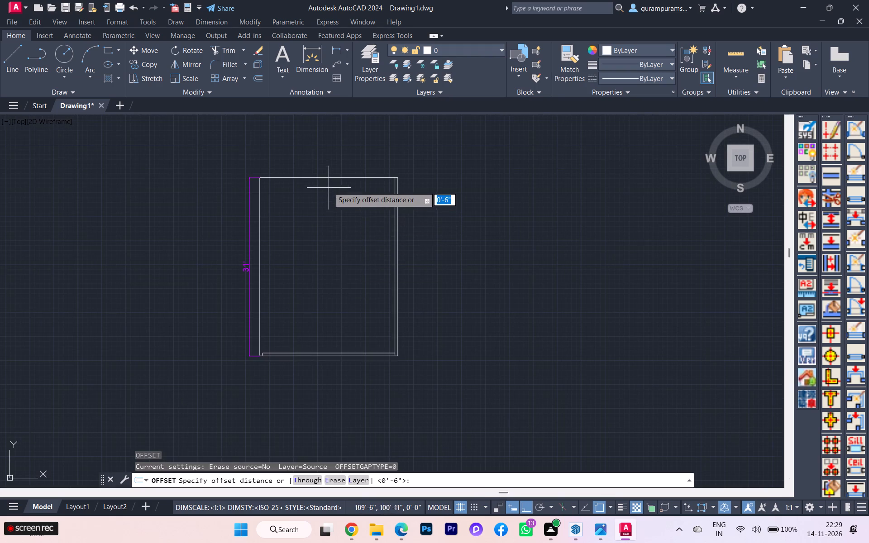
scroll(329, 187, "up", 1)
left_click(315, 160)
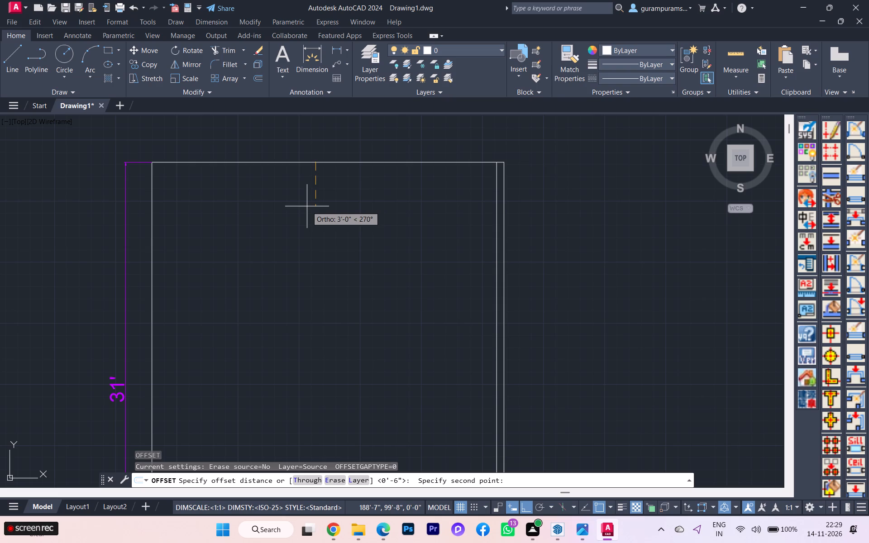
key("9")
key("Return")
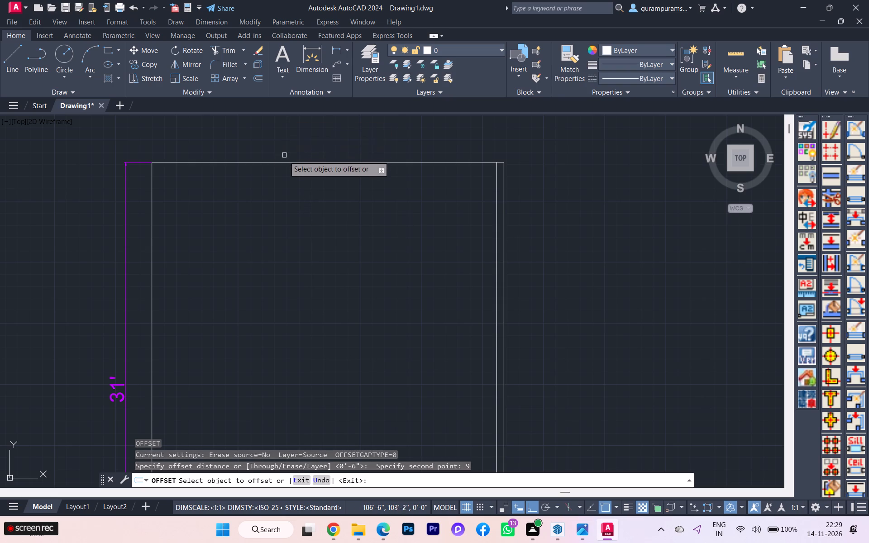
left_click(284, 162)
left_click(284, 198)
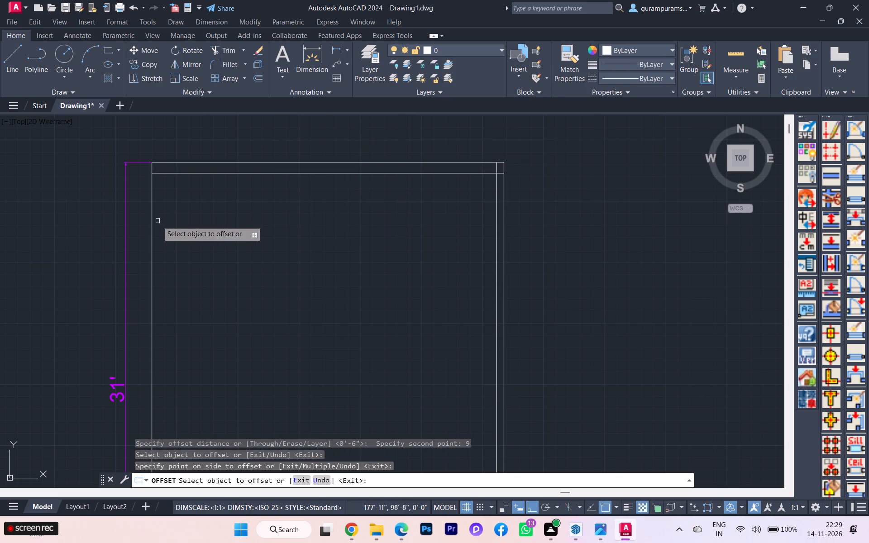
left_click(154, 222)
left_click(181, 218)
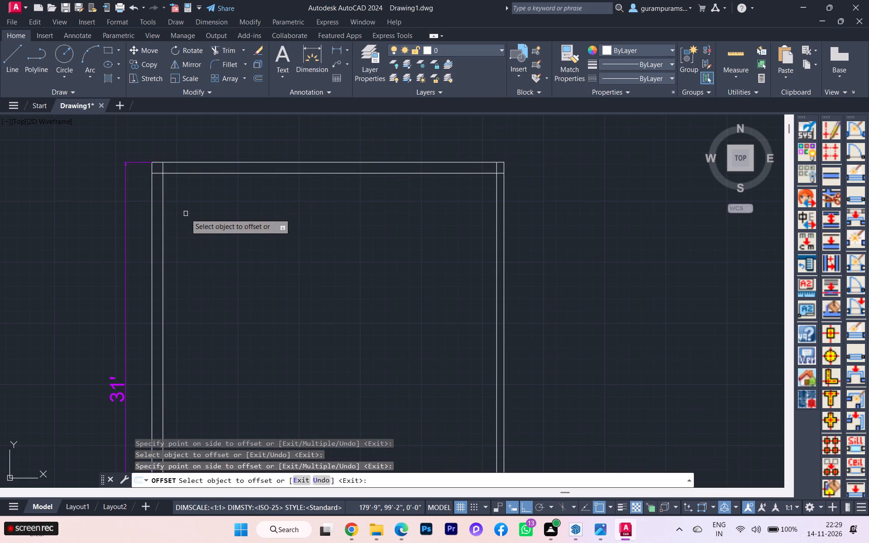
Offset the left wall's inner line 10 feet into the plan for a vertical partition.
scroll(211, 188, "down", 2)
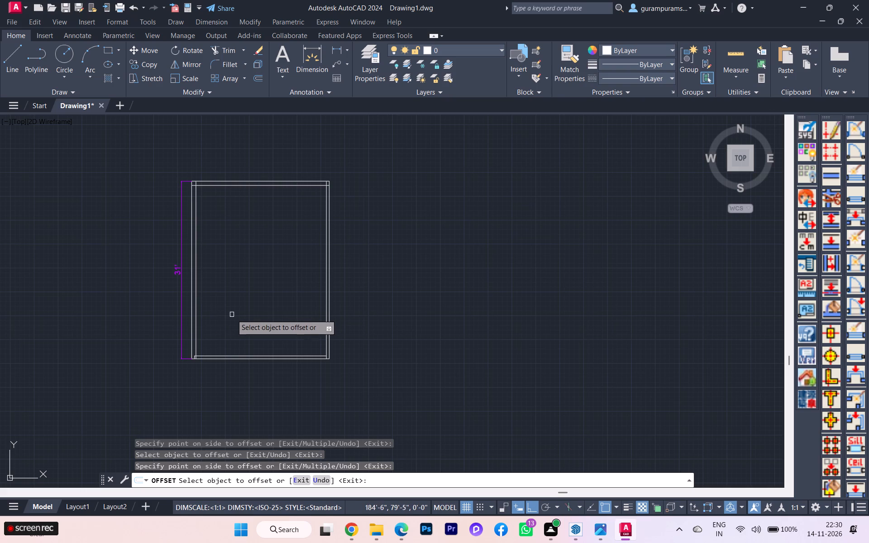
scroll(233, 316, "down", 1)
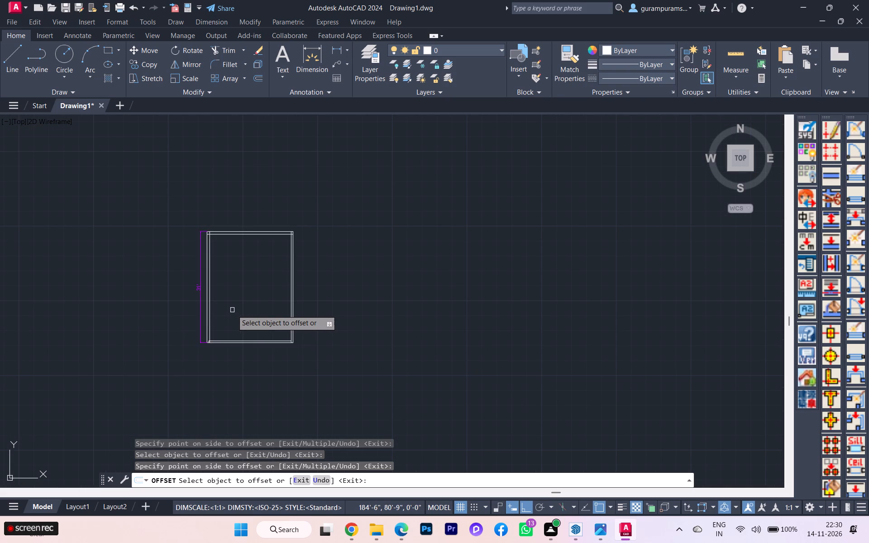
scroll(228, 313, "up", 1)
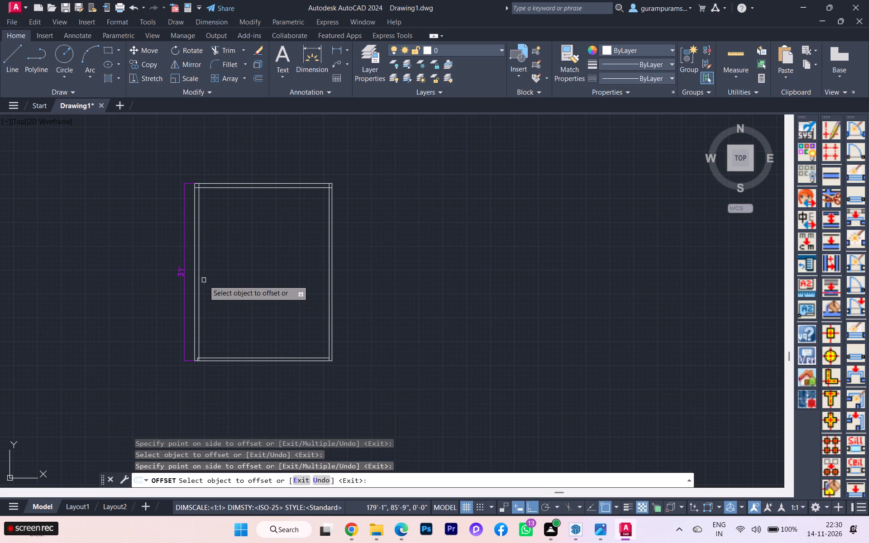
key("space")
key("space")
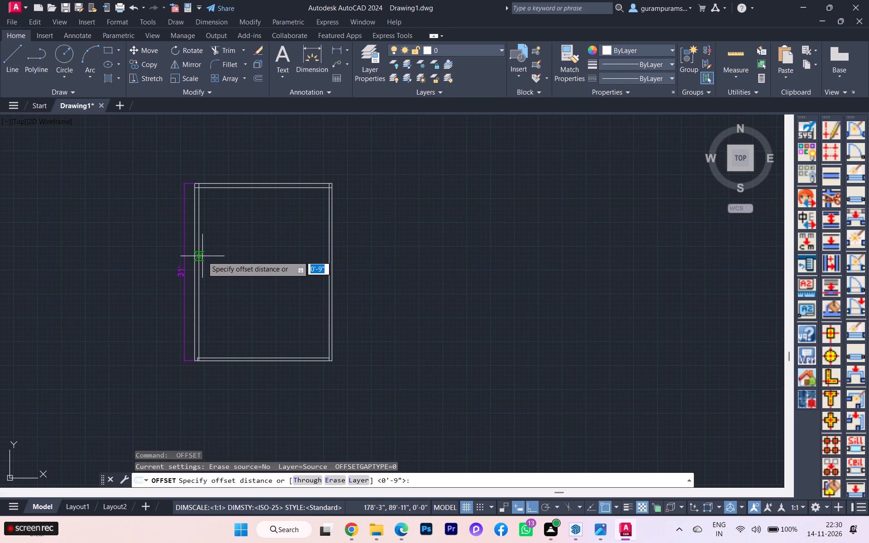
left_click(202, 256)
type("10'")
key("Return")
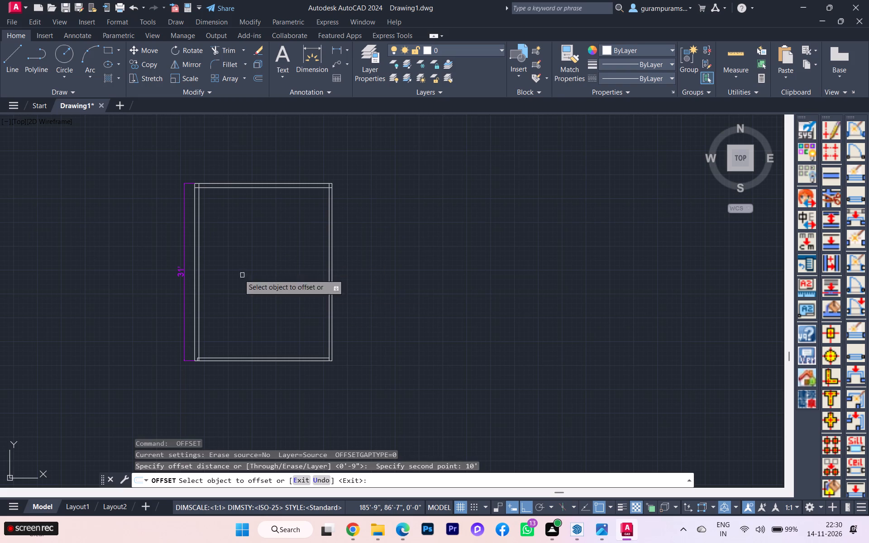
left_click(198, 268)
left_click(236, 263)
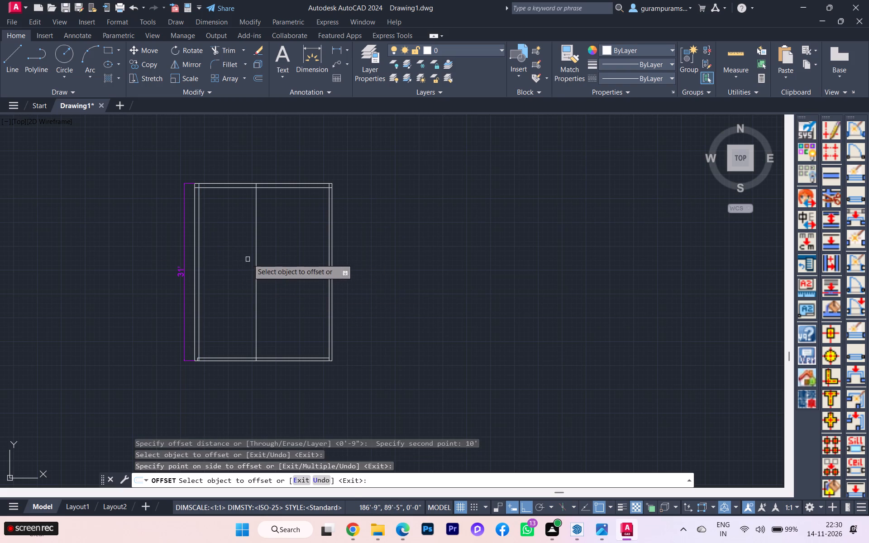
Offset the vertical partition line 9 inches toward the right outer wall to give the partition its thickness.
key("space")
key("space")
left_click(258, 258)
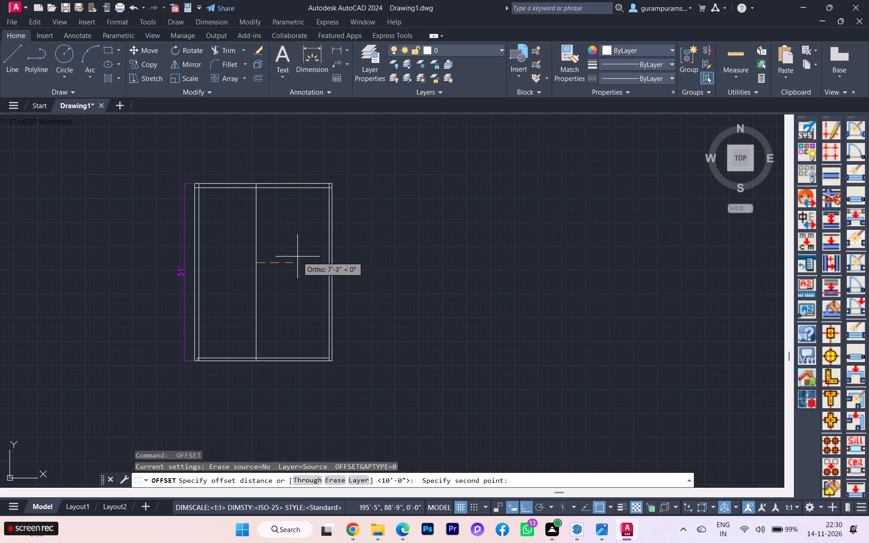
key("9")
key("Return")
left_click(255, 269)
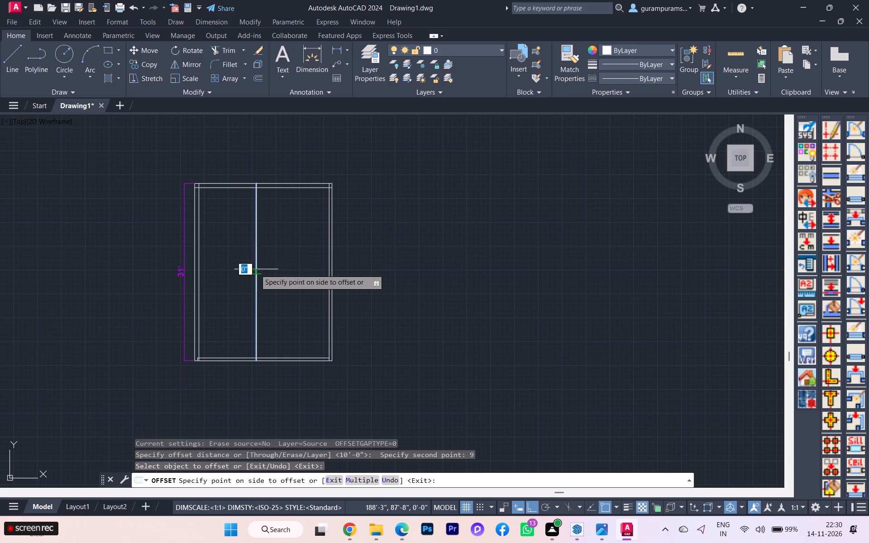
left_click(268, 264)
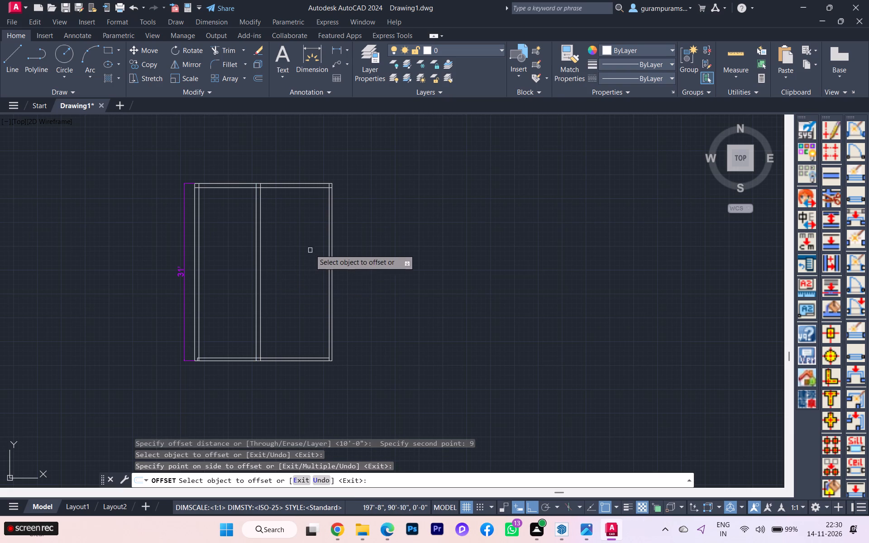
scroll(317, 233, "up", 2)
key("Escape")
Offset the right outer wall line 9 inches inward.
key("space")
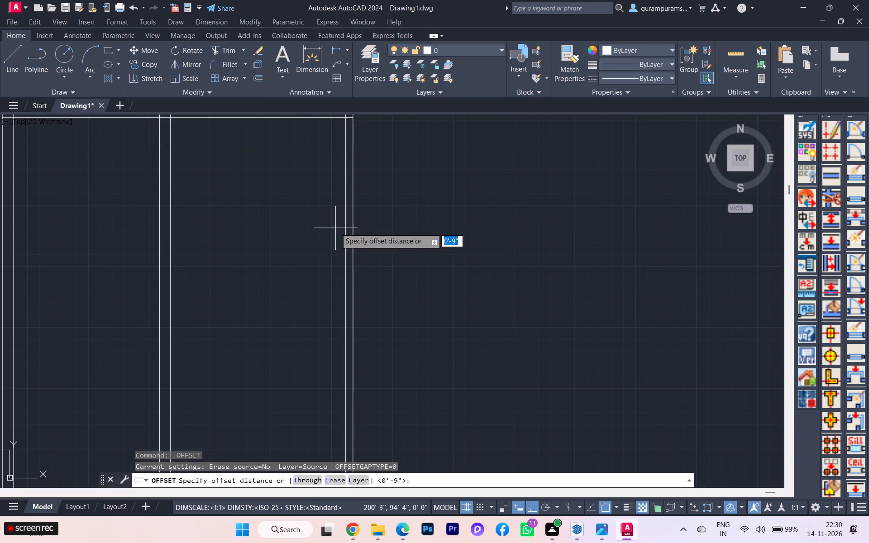
left_click(354, 227)
key("9")
key("Return")
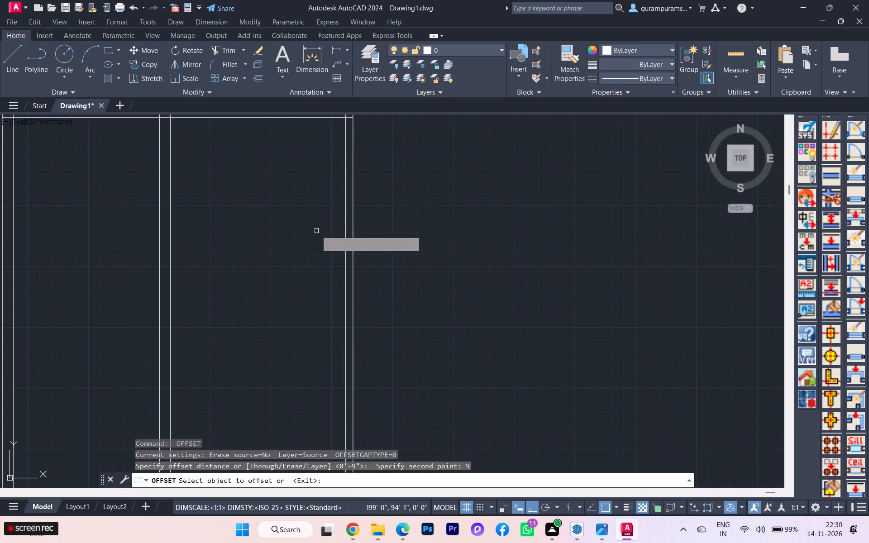
left_click(355, 226)
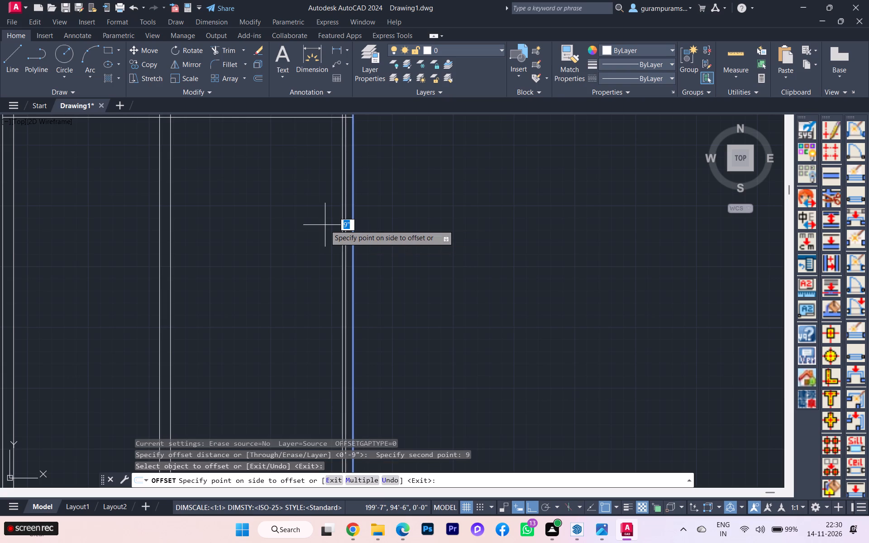
left_click(325, 225)
scroll(325, 225, "down", 1)
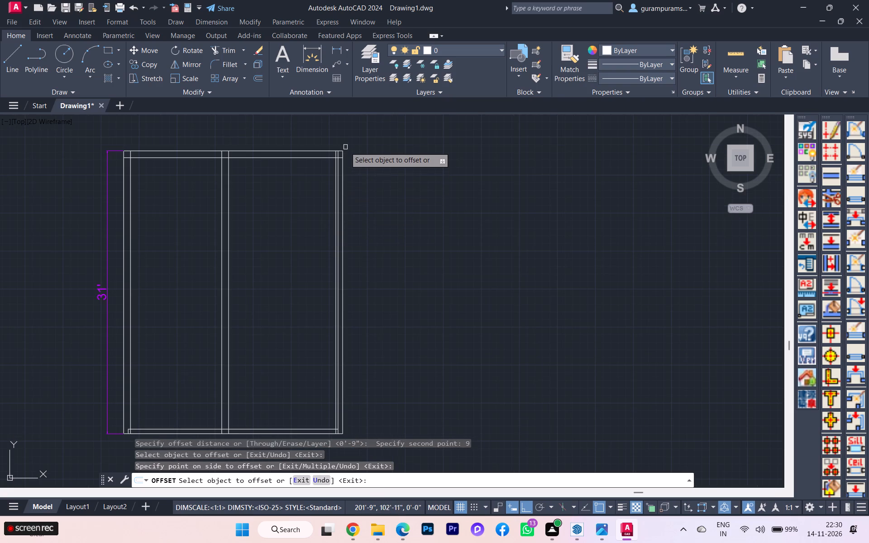
key("Escape")
Erase the right wall's old inner line lying between the outer line and the new 9-inch offset.
scroll(326, 229, "up", 2)
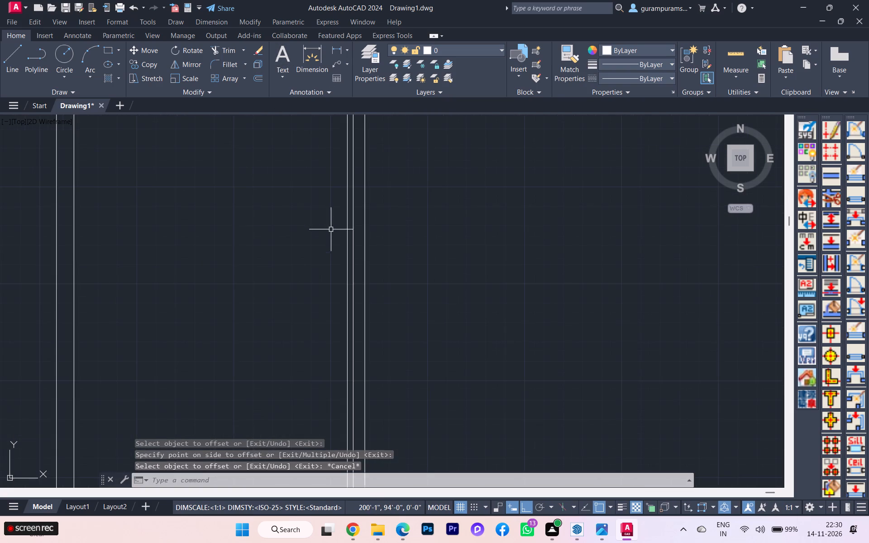
left_click(356, 227)
left_click(351, 230)
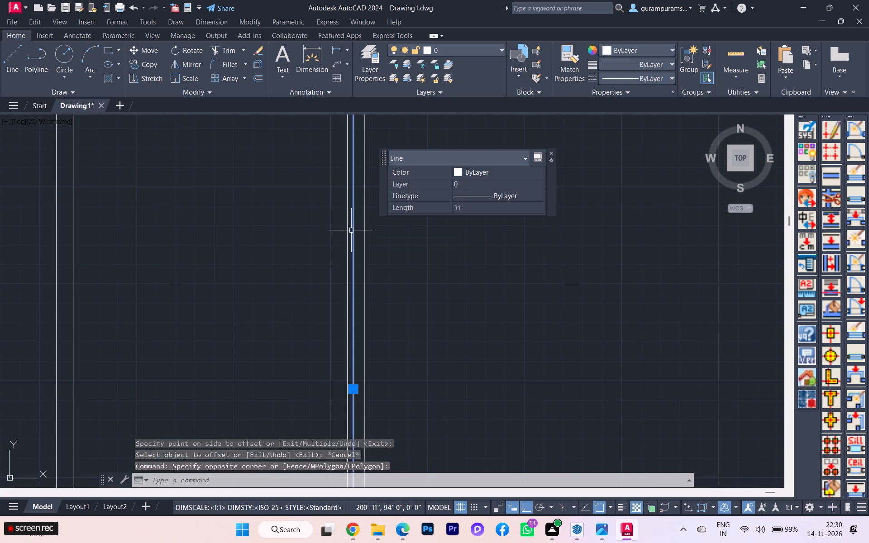
key("Delete")
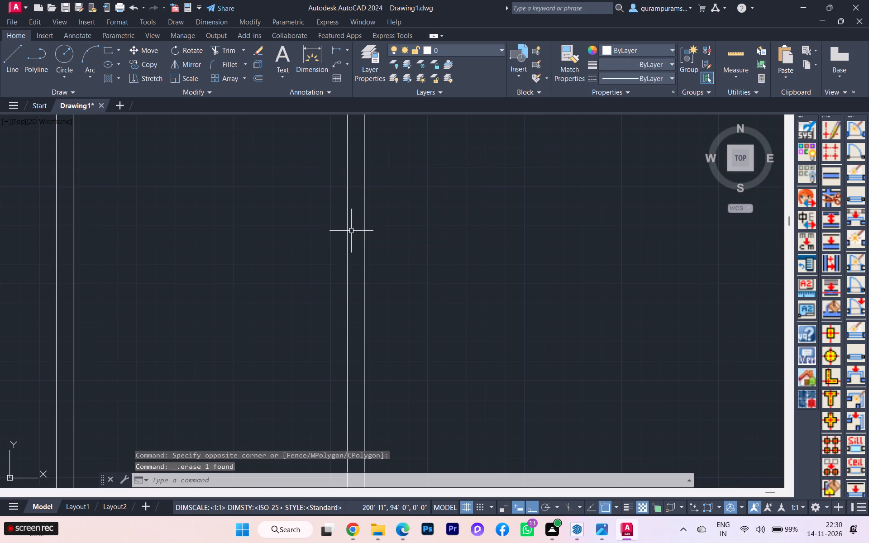
Offset the top wall's inner line 11 feet down into the plan for a horizontal partition.
scroll(355, 236, "down", 1)
scroll(355, 236, "up", 1)
scroll(355, 236, "down", 4)
scroll(321, 186, "up", 1)
scroll(321, 186, "down", 1)
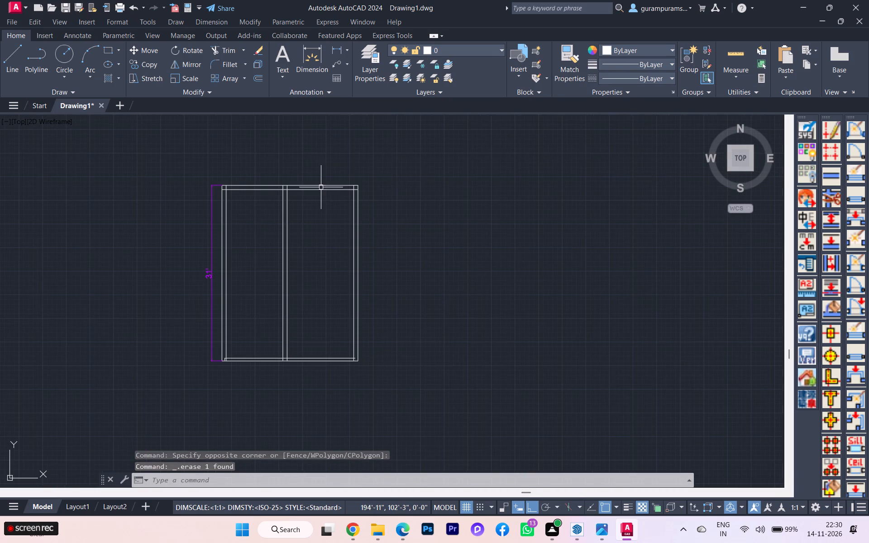
scroll(324, 208, "up", 1)
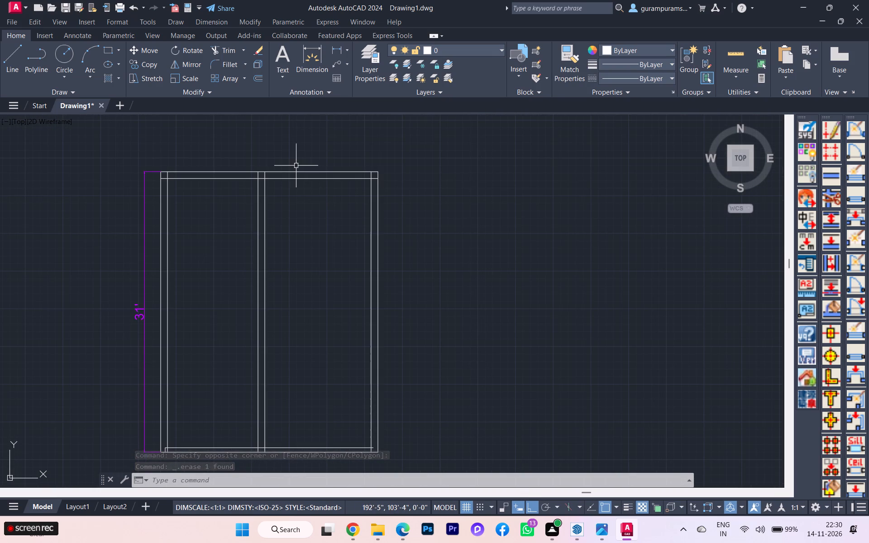
key("o")
key("Return")
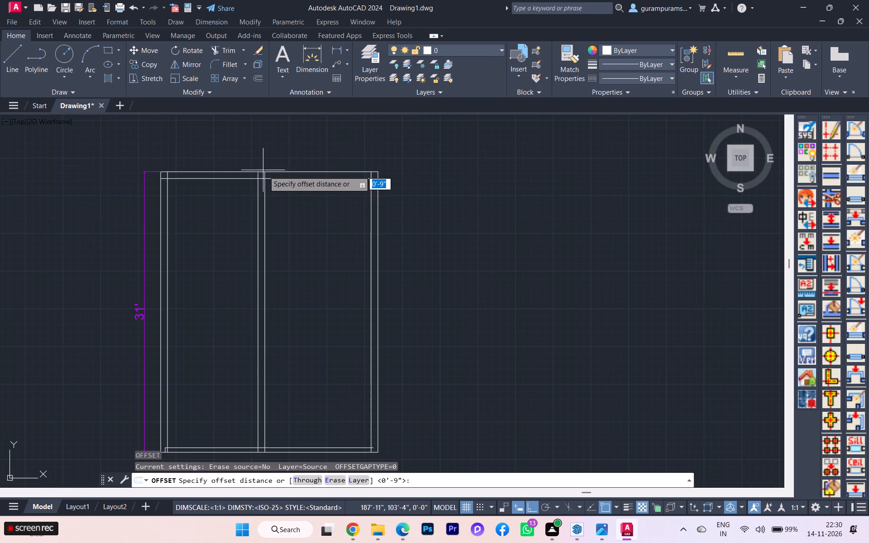
left_click(279, 179)
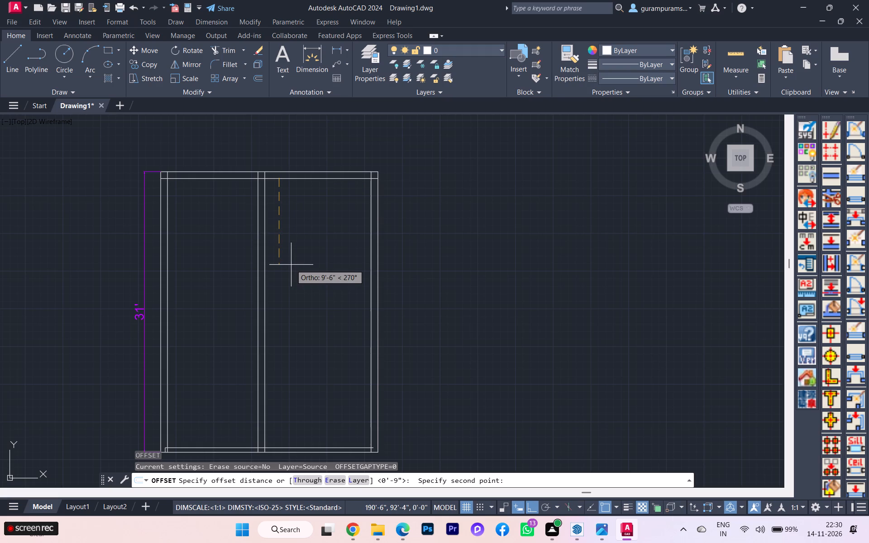
type("11'")
key("Return")
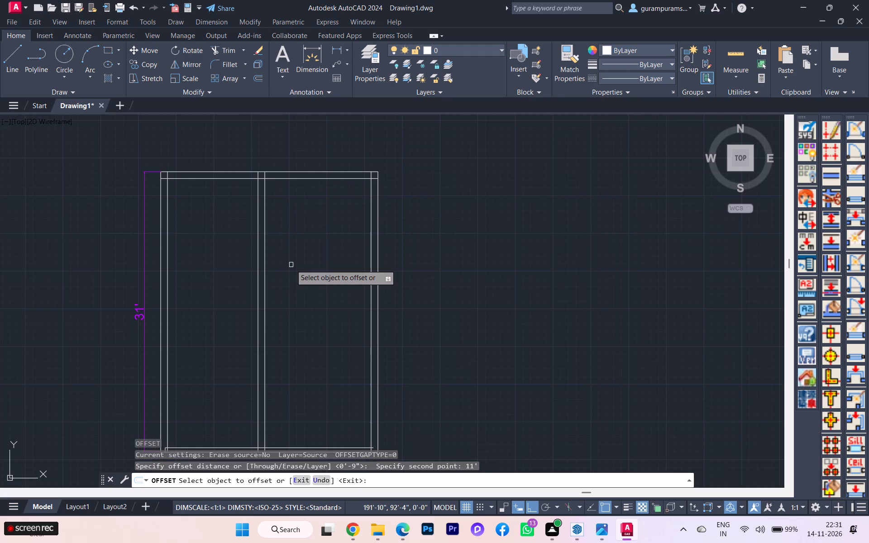
left_click(288, 180)
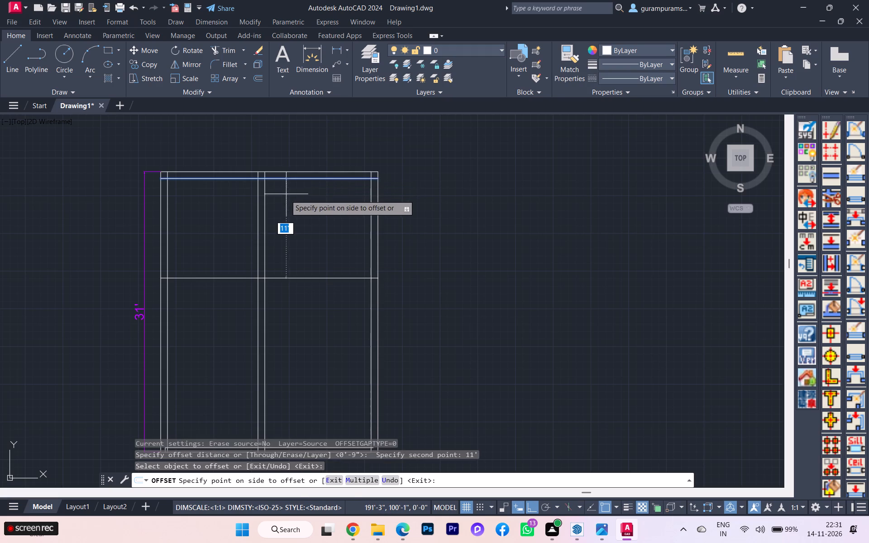
left_click(286, 195)
key("space")
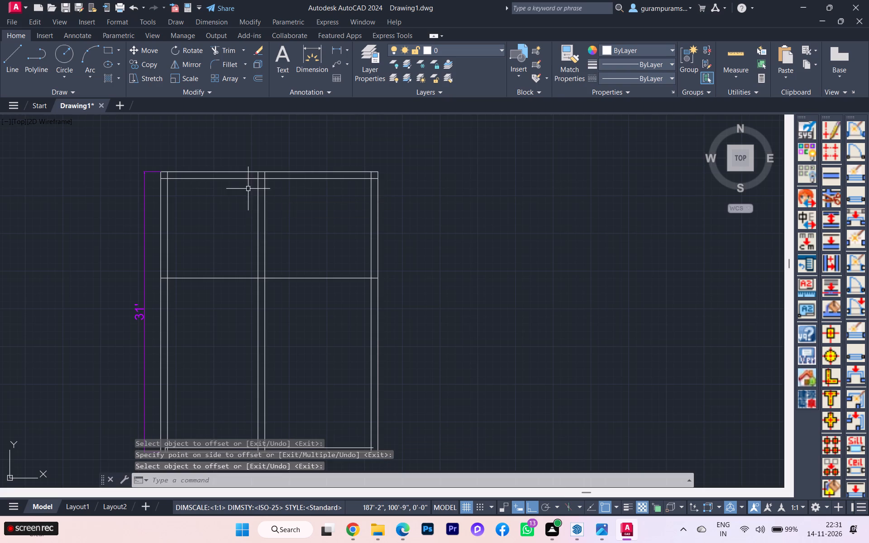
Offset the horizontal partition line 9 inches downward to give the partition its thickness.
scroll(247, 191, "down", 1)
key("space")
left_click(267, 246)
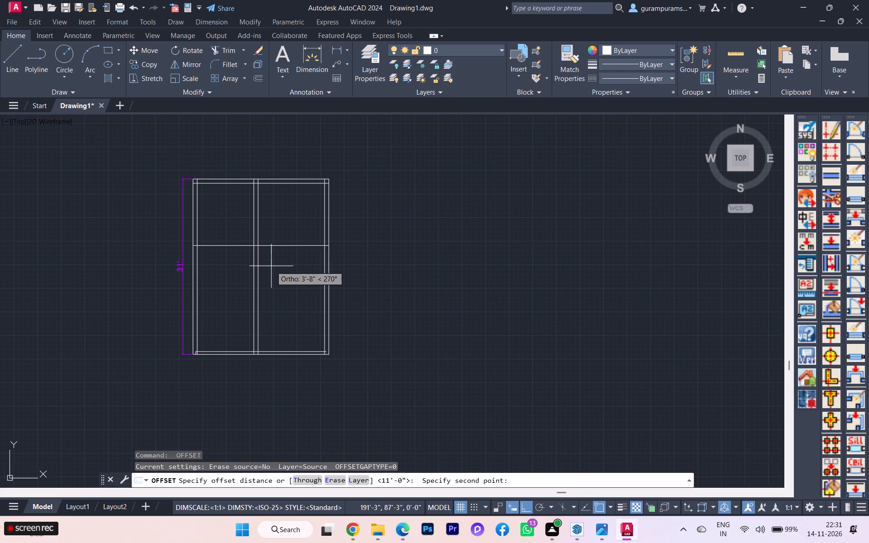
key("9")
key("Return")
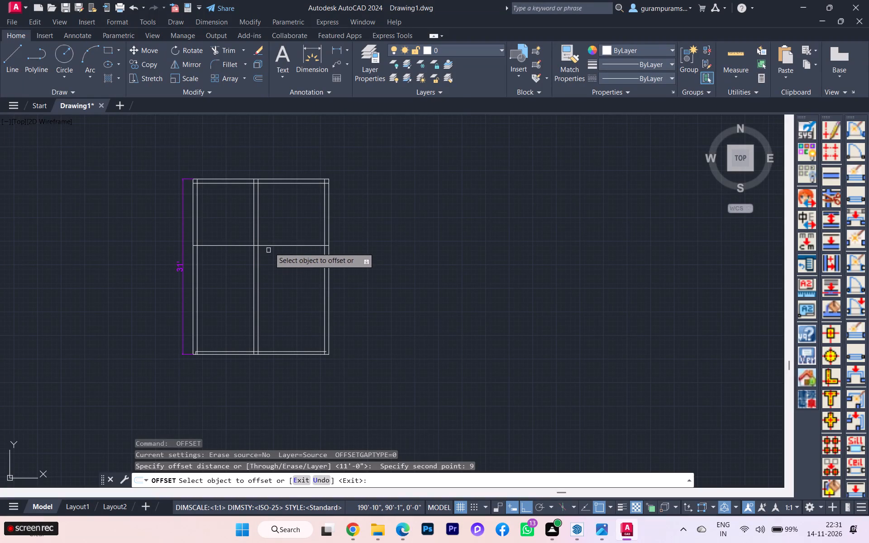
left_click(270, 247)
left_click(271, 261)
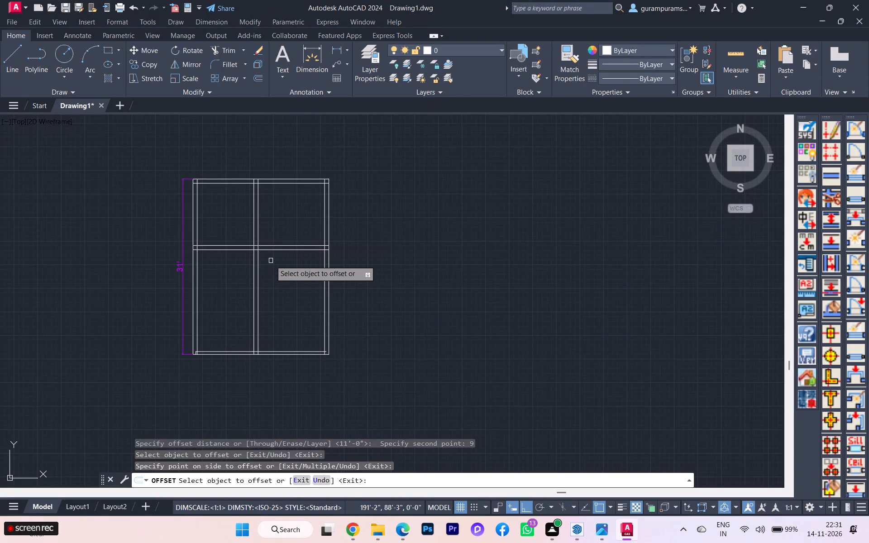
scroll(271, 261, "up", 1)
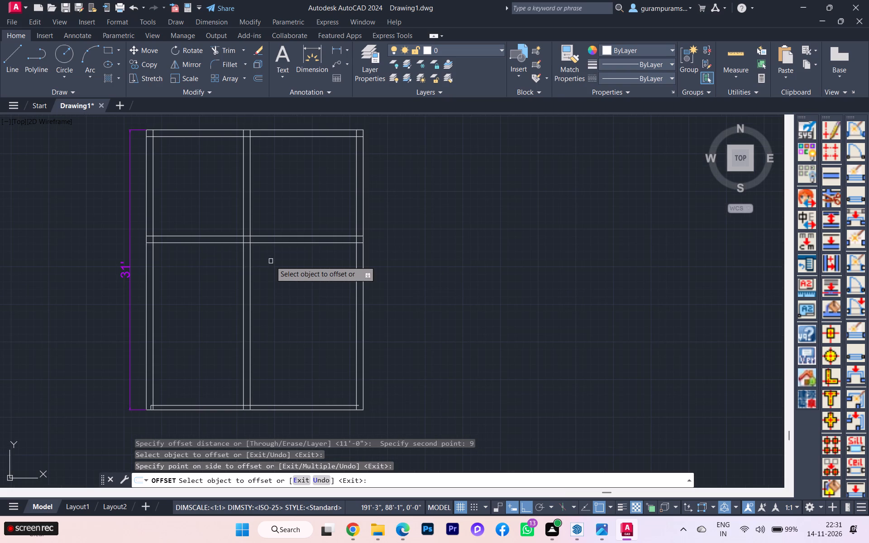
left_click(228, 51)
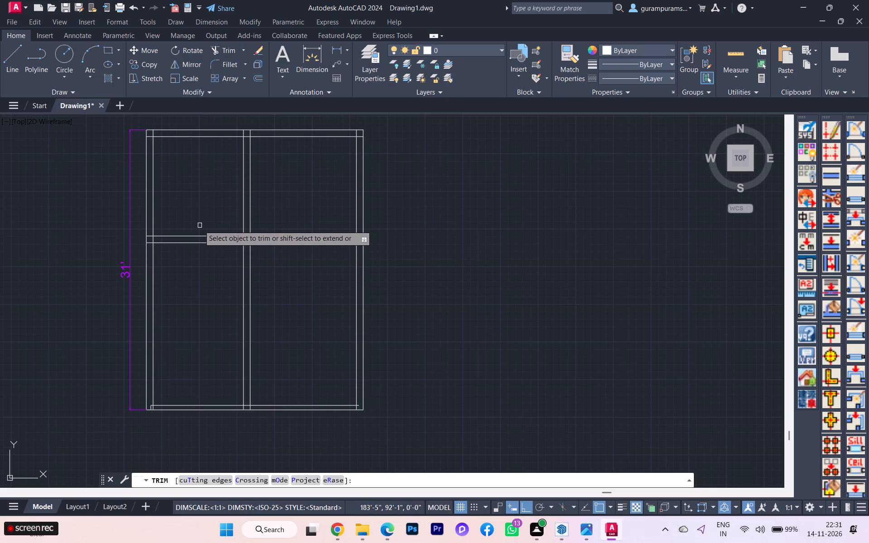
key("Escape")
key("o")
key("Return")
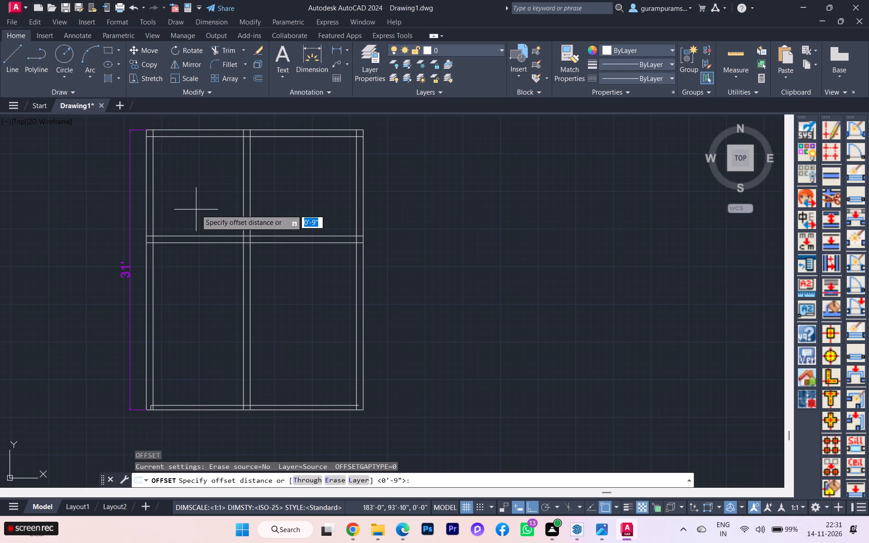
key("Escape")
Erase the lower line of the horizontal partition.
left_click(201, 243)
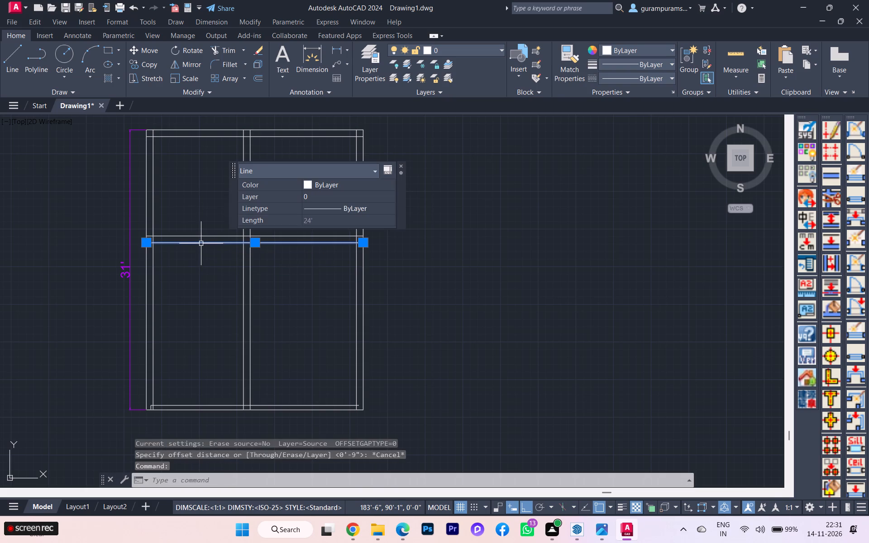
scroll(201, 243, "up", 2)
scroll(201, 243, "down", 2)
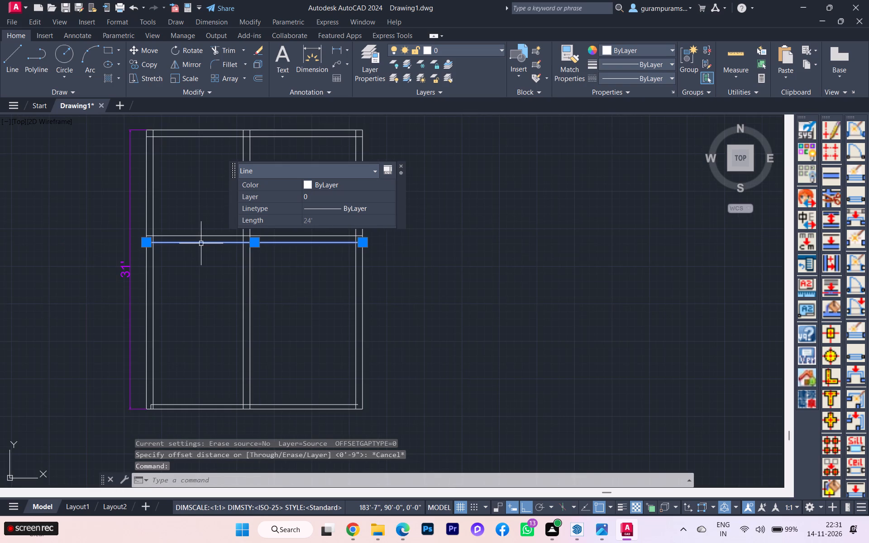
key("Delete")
Offset the remaining horizontal partition line 4.5 inches downward to form a thinner partition.
scroll(202, 244, "up", 1)
key("o")
key("Return")
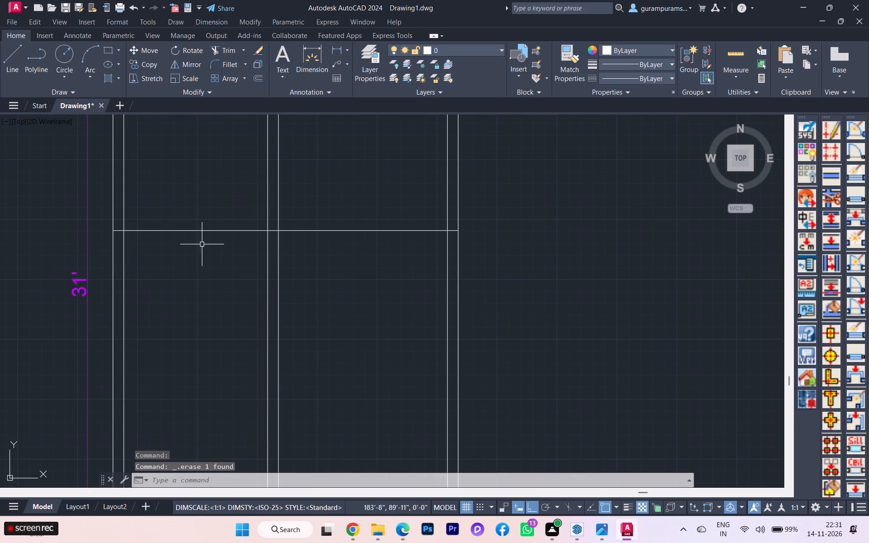
left_click(198, 231)
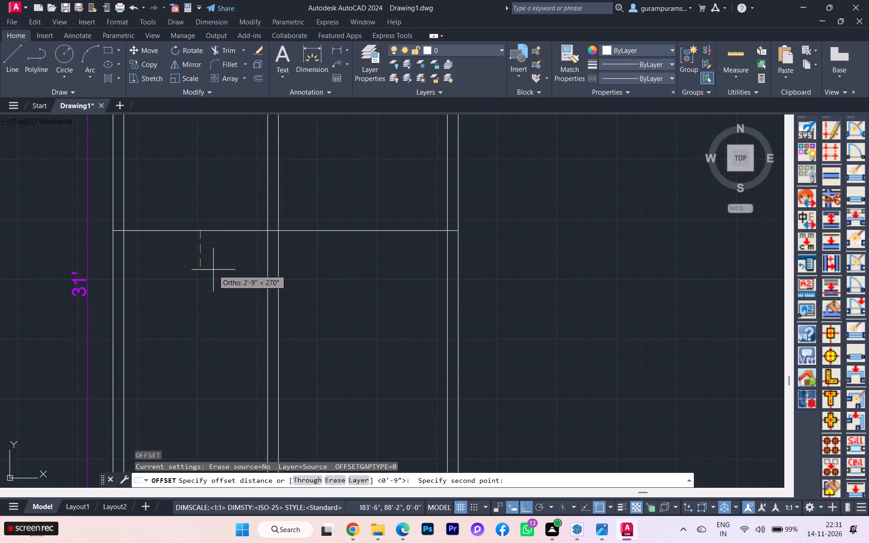
type("4.5")
key("Return")
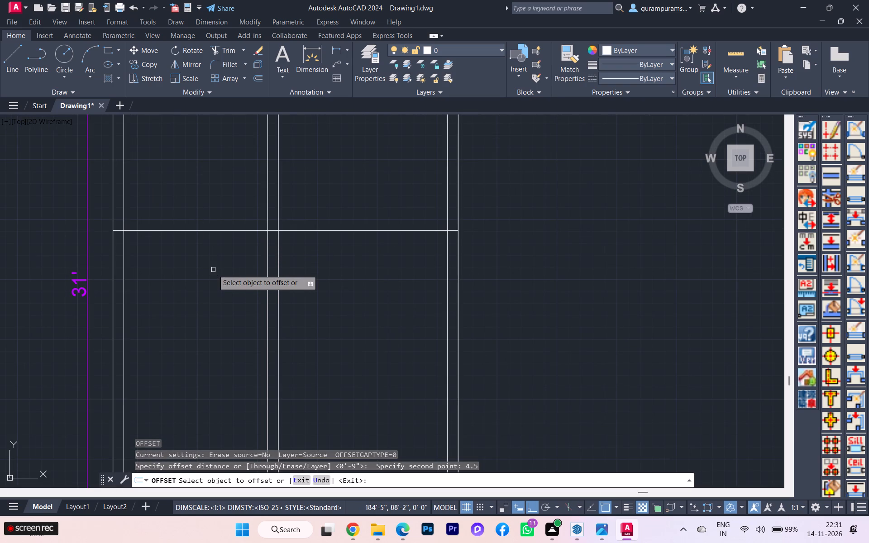
left_click(216, 230)
left_click(197, 248)
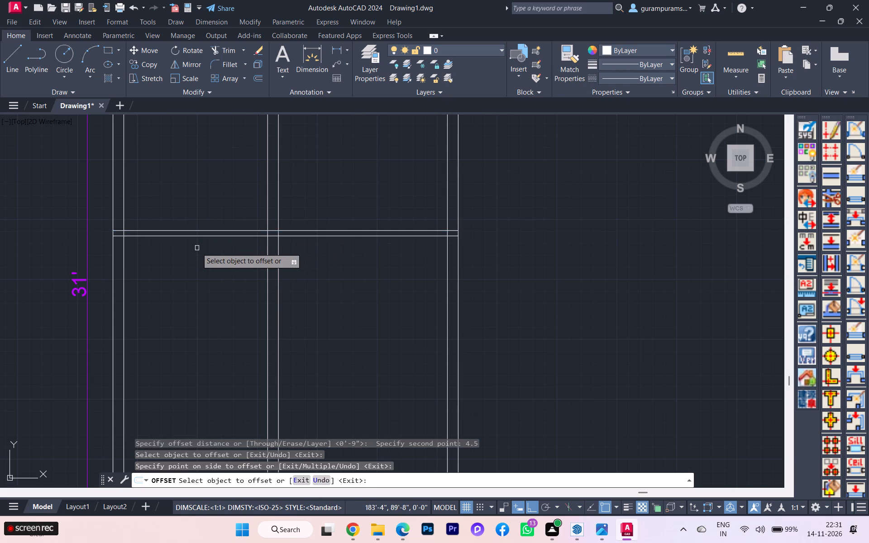
scroll(197, 248, "down", 1)
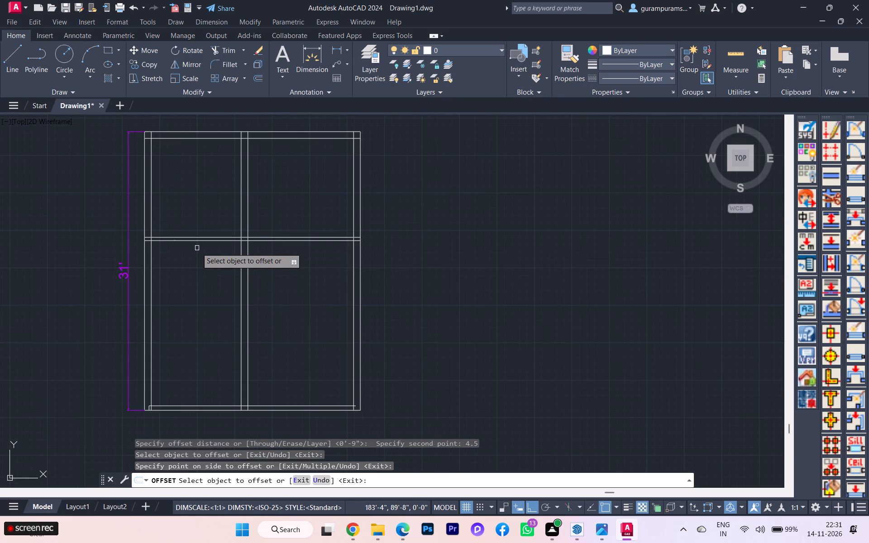
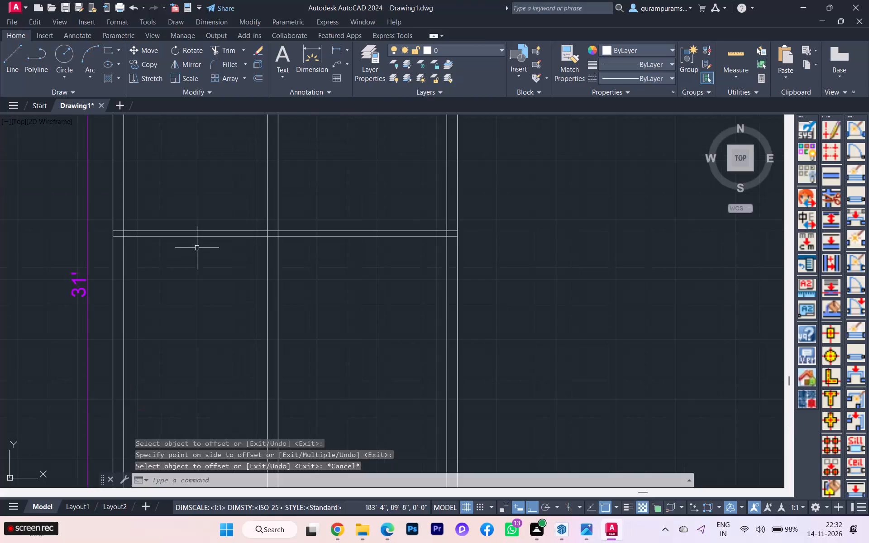
Select the lower line of the 4.5-inch horizontal partition.
left_click(193, 238)
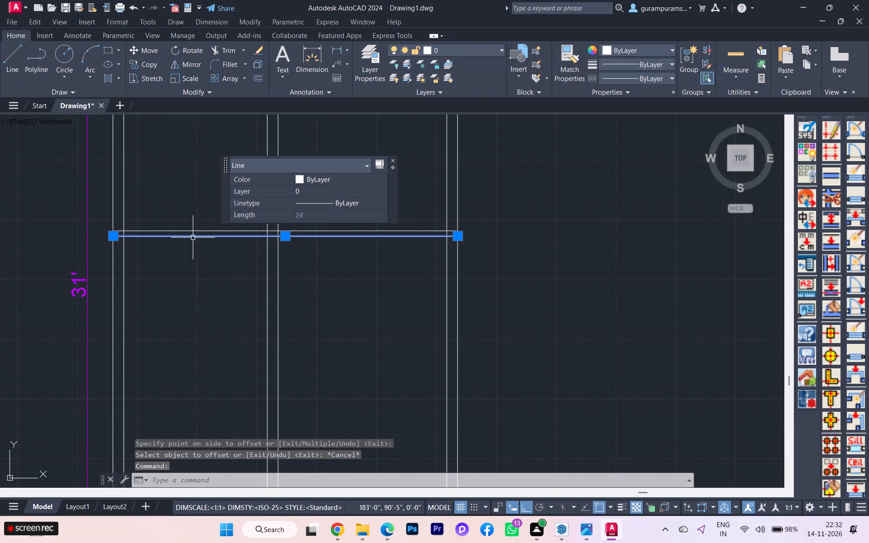
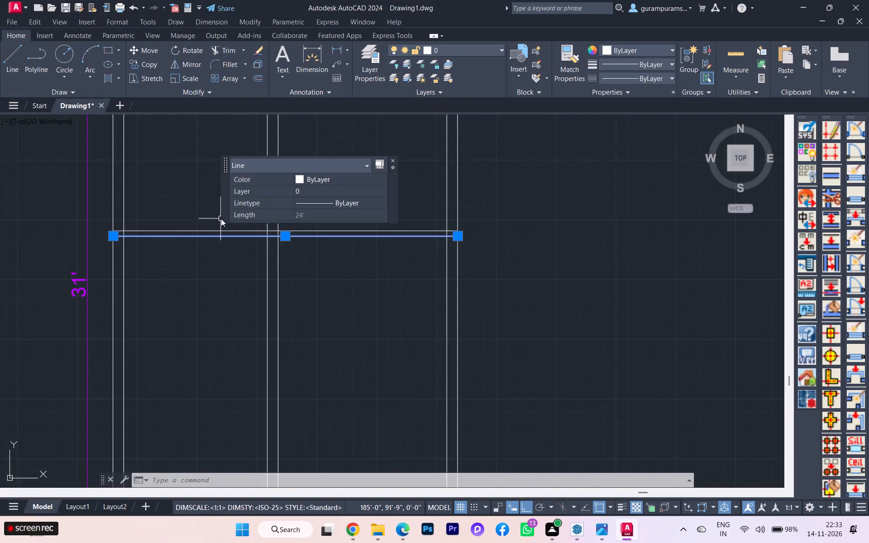
Move the selected lower line of the horizontal partition 4.5 inches downward to make the partition 9 inches thick.
scroll(229, 226, "up", 1)
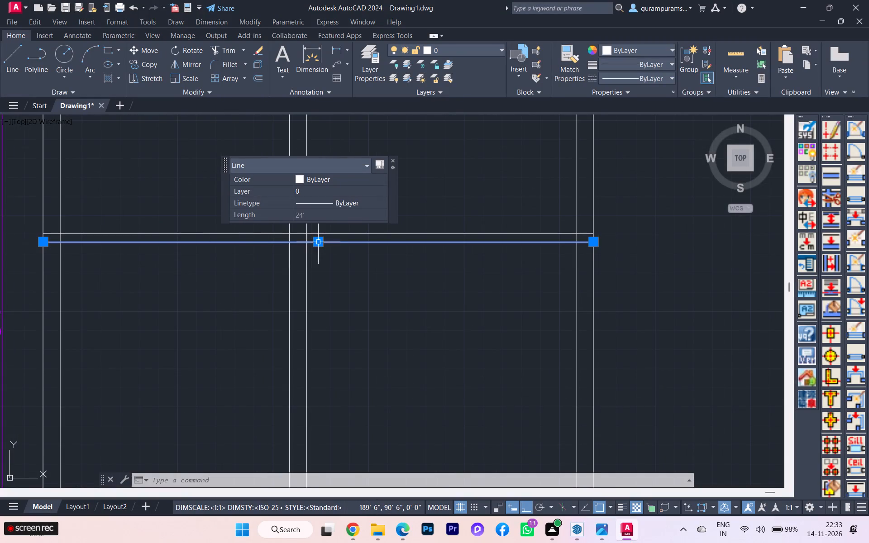
left_click(319, 240)
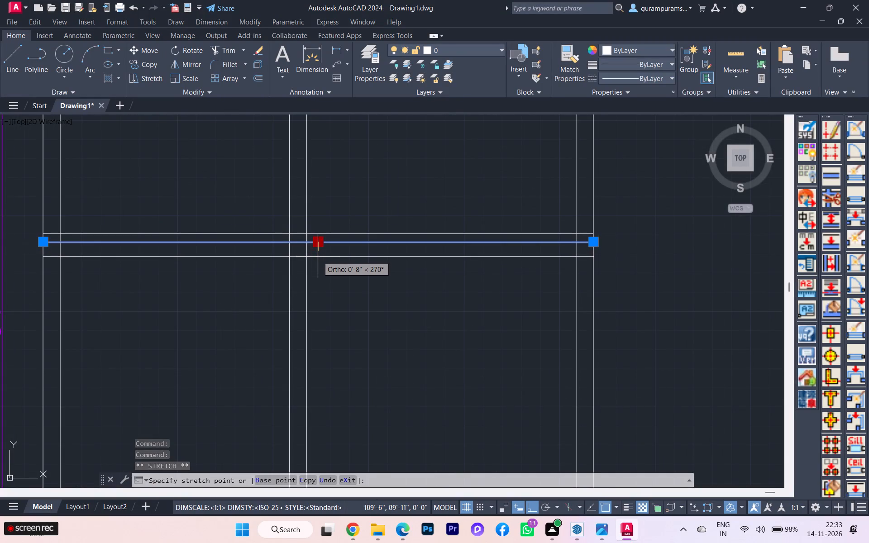
type("4.5")
key("Return")
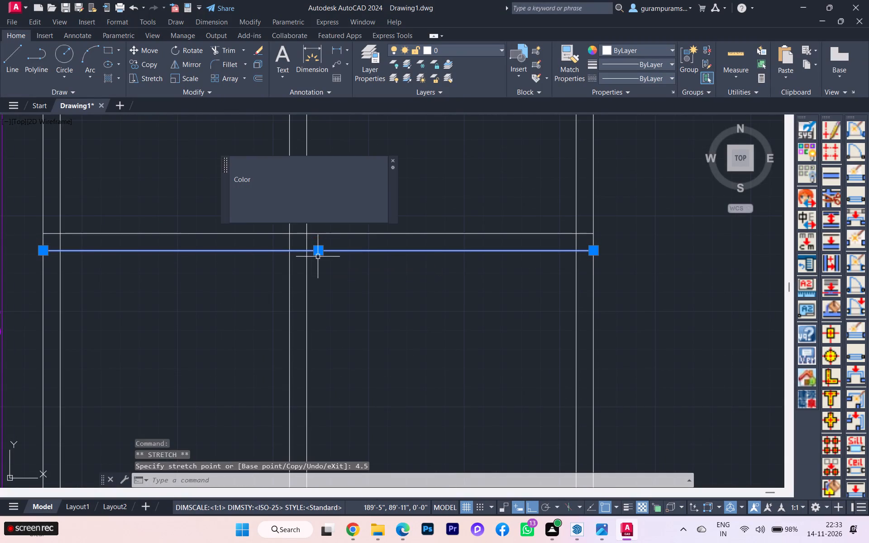
key("Escape")
scroll(337, 268, "down", 1)
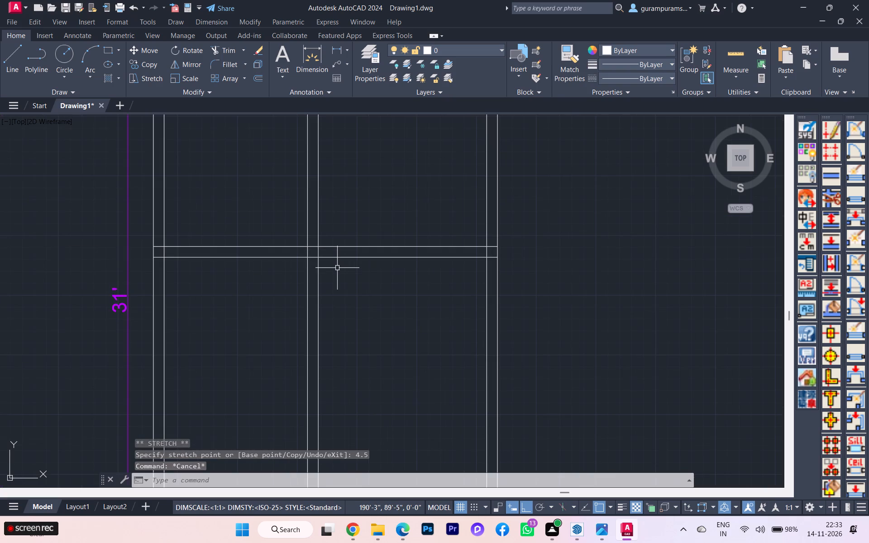
scroll(337, 268, "down", 1)
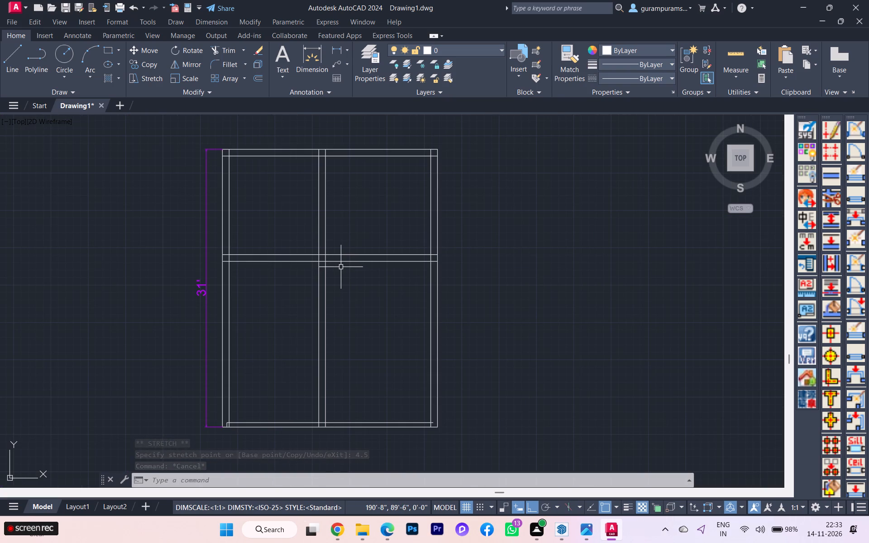
Offset the lower line of the horizontal partition 7'8" downward.
key("o")
key("Return")
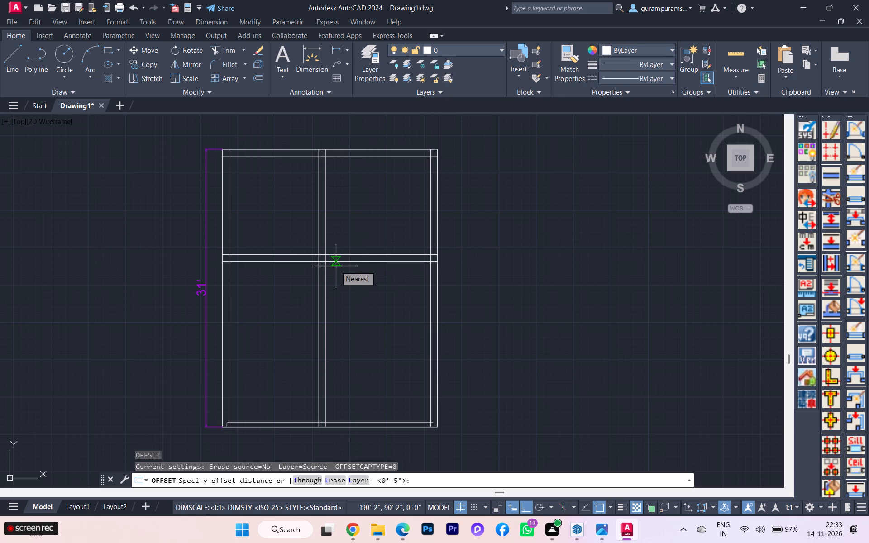
left_click(307, 261)
type("7'8")
key("Return")
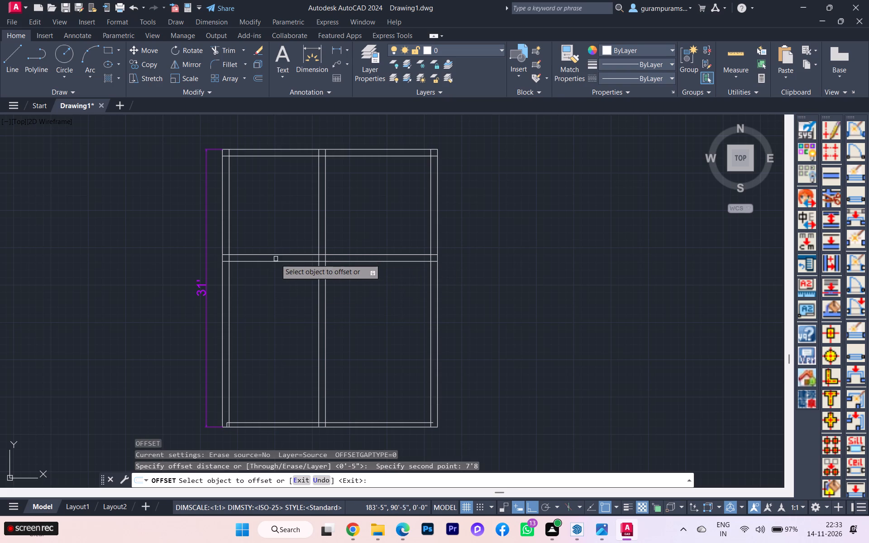
left_click(276, 260)
left_click(267, 298)
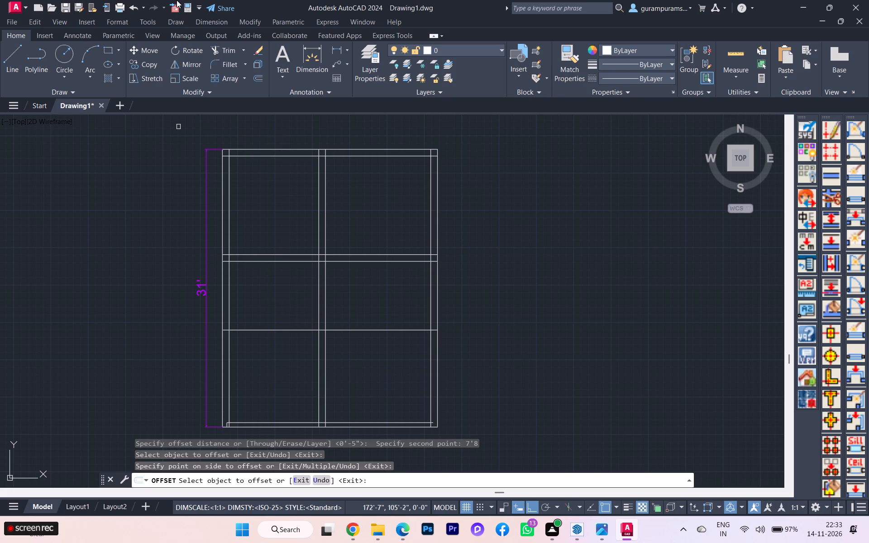
key("Escape")
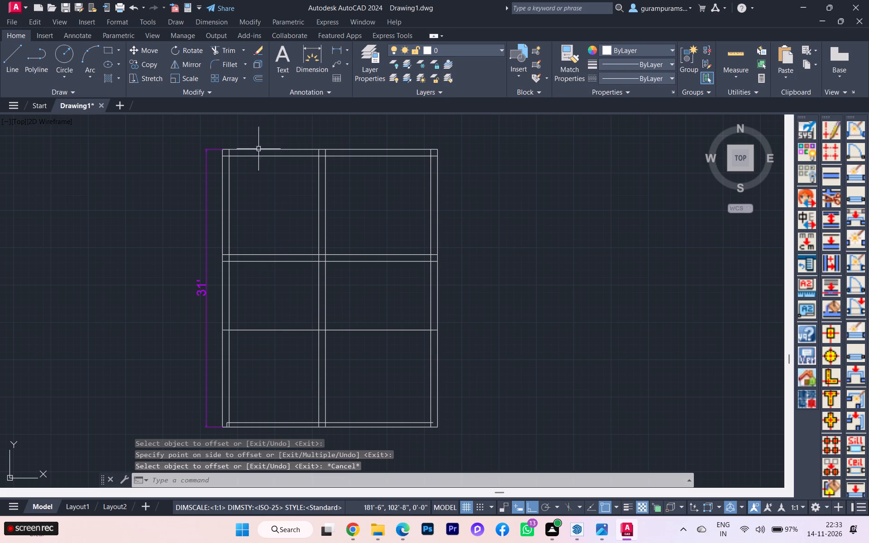
Offset the new horizontal line 9 inches downward to form a second horizontal partition.
key("space")
left_click(264, 329)
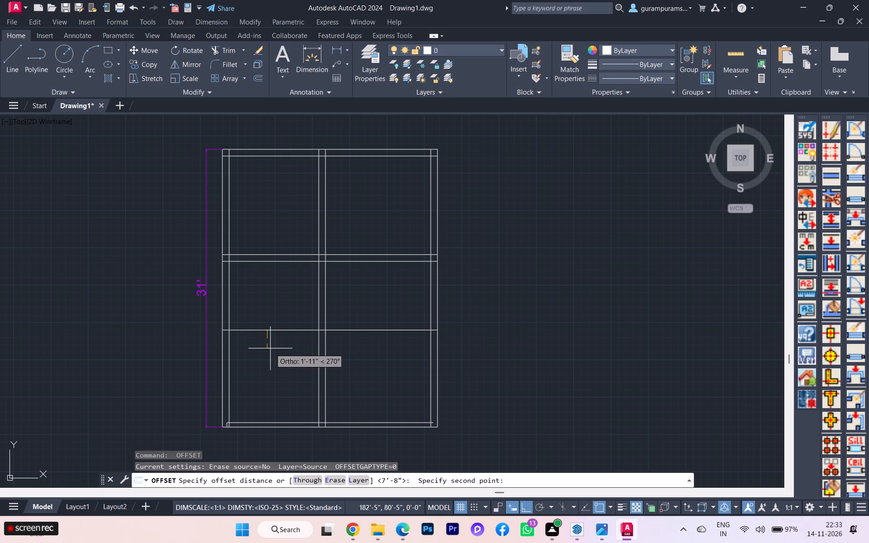
scroll(268, 351, "up", 1)
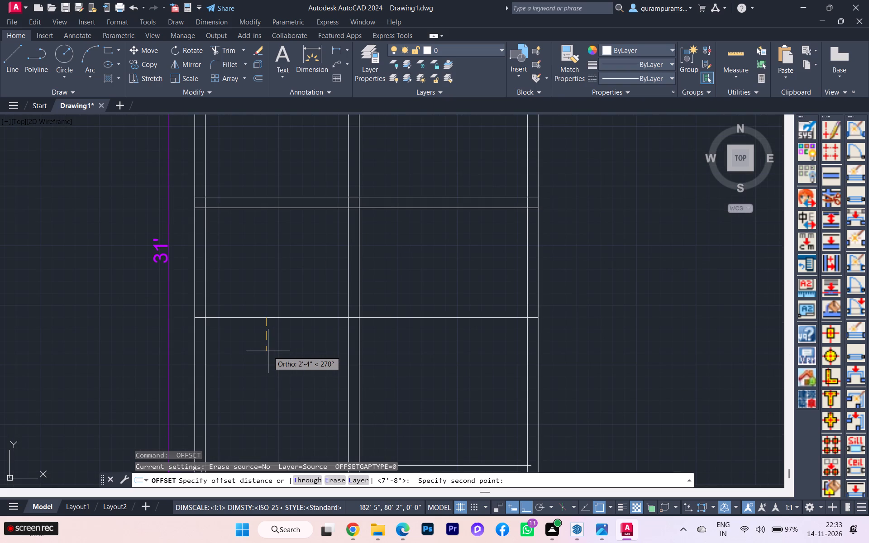
key("9")
key("Return")
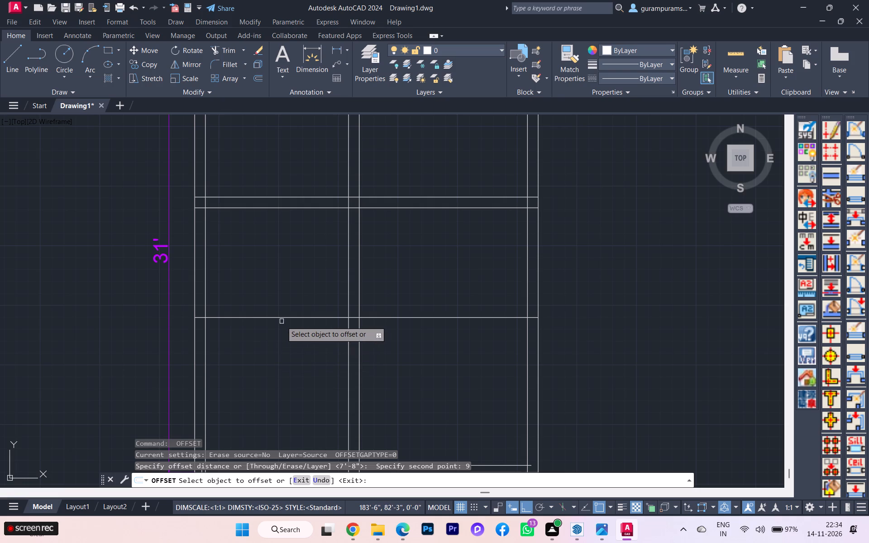
left_click(286, 317)
left_click(290, 344)
scroll(290, 344, "down", 2)
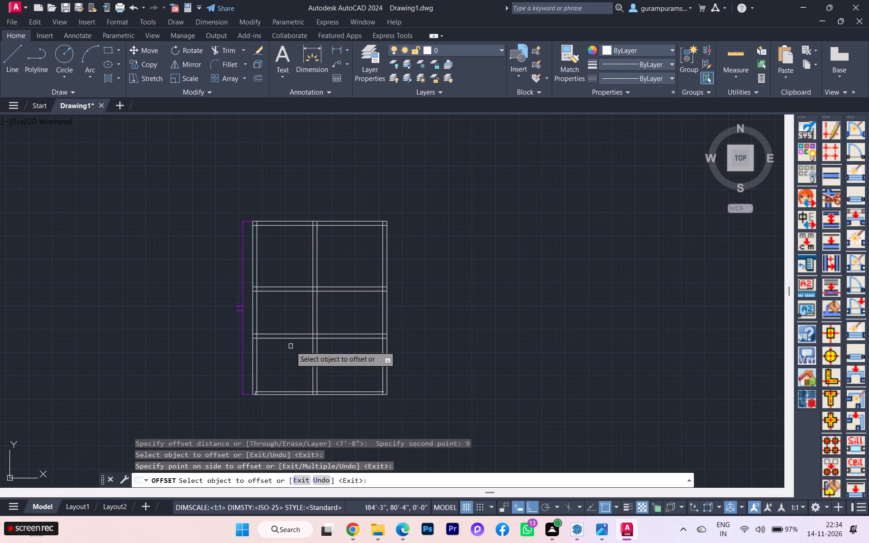
scroll(291, 346, "up", 1)
key("Escape")
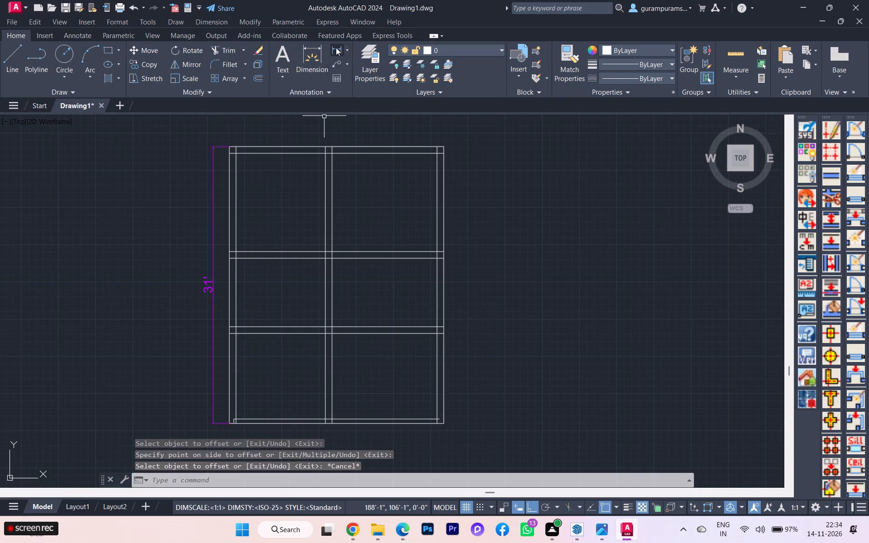
Measure the clear width of the lower-left room just below the new horizontal partition.
left_click(340, 48)
scroll(242, 346, "up", 1)
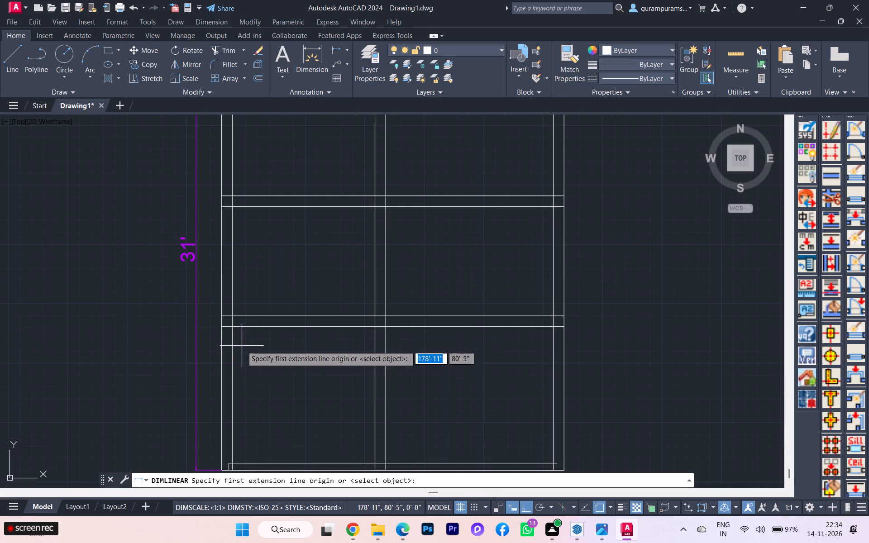
left_click(237, 329)
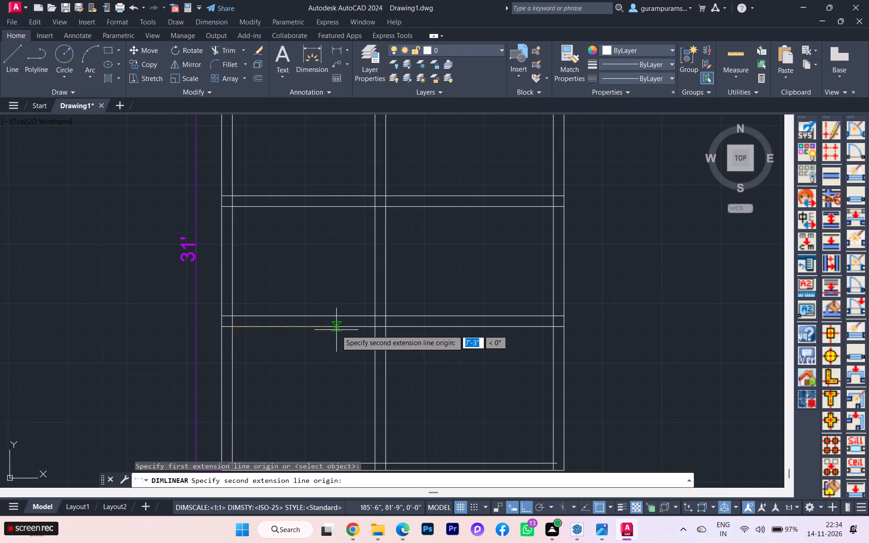
left_click(375, 328)
scroll(363, 347, "up", 1)
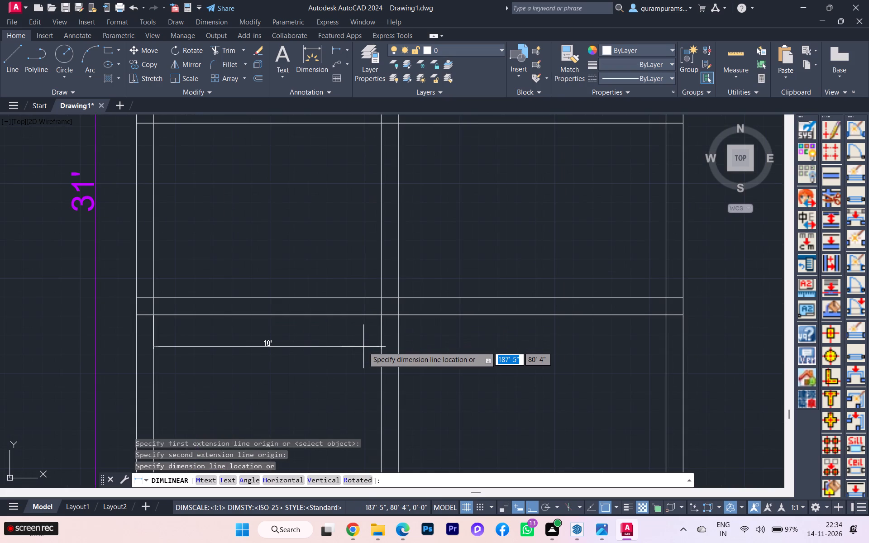
key("Escape")
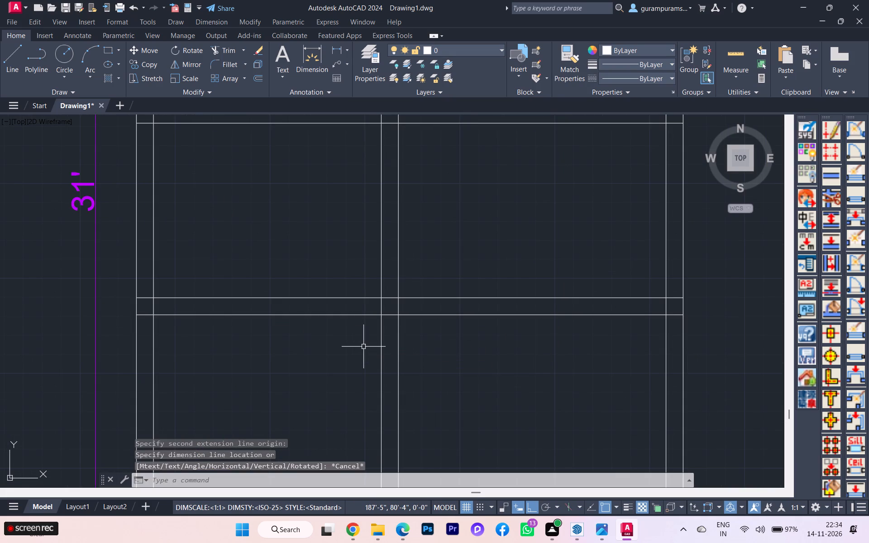
scroll(369, 355, "down", 1)
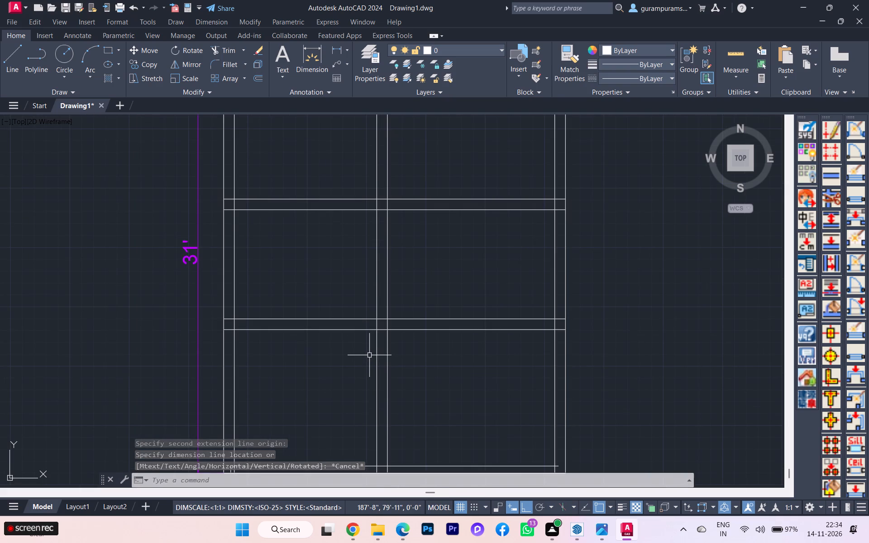
Measure the clear width of the middle-left room just above the new horizontal partition.
key("space")
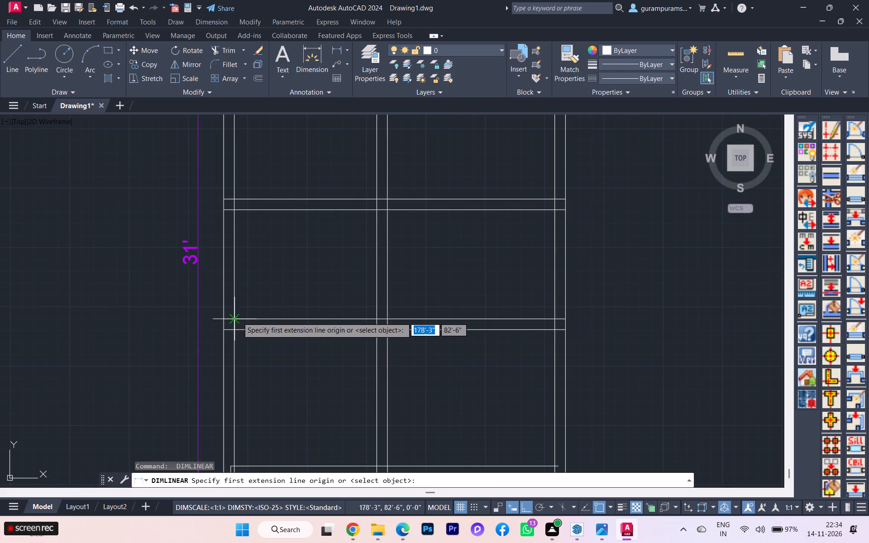
left_click(238, 317)
left_click(377, 316)
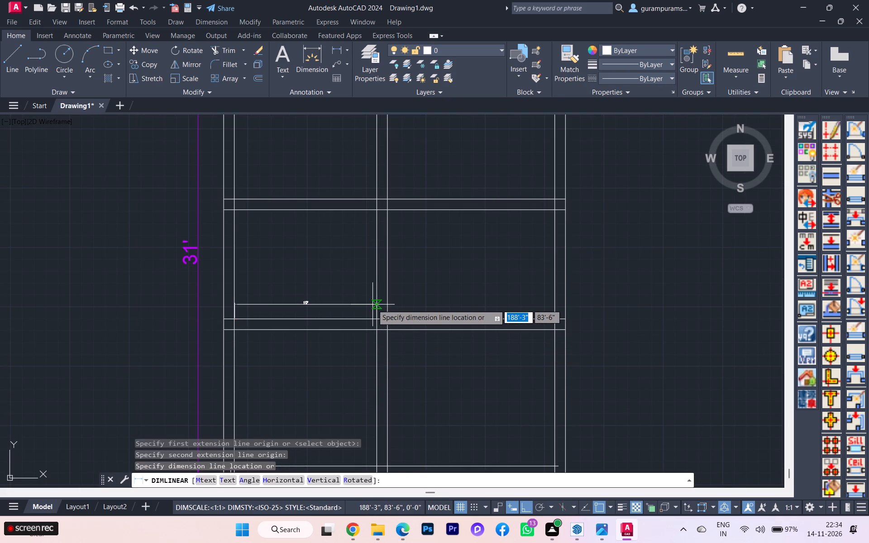
scroll(372, 305, "up", 1)
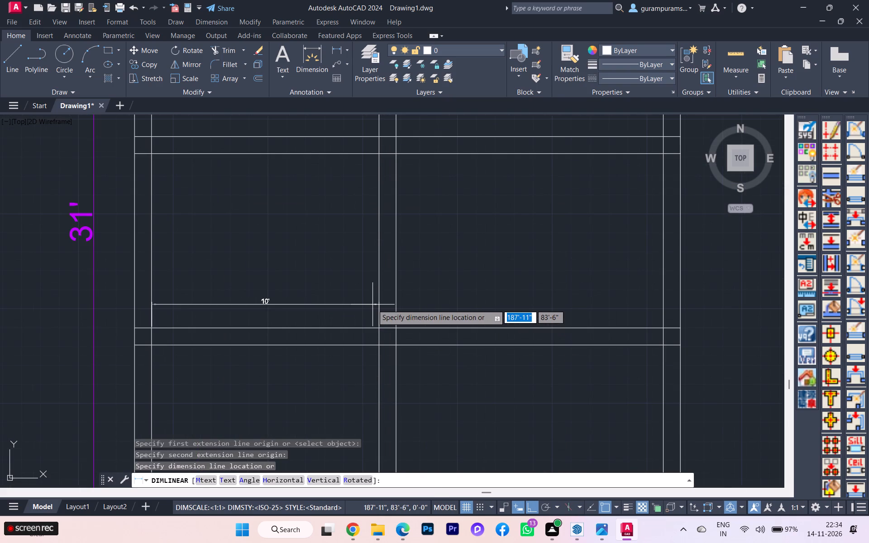
key("Escape")
scroll(375, 317, "down", 3)
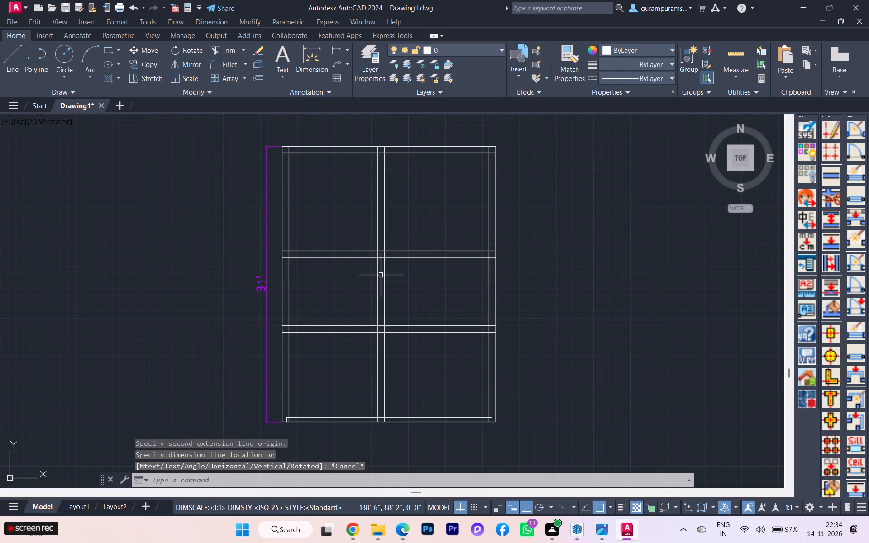
scroll(381, 275, "up", 1)
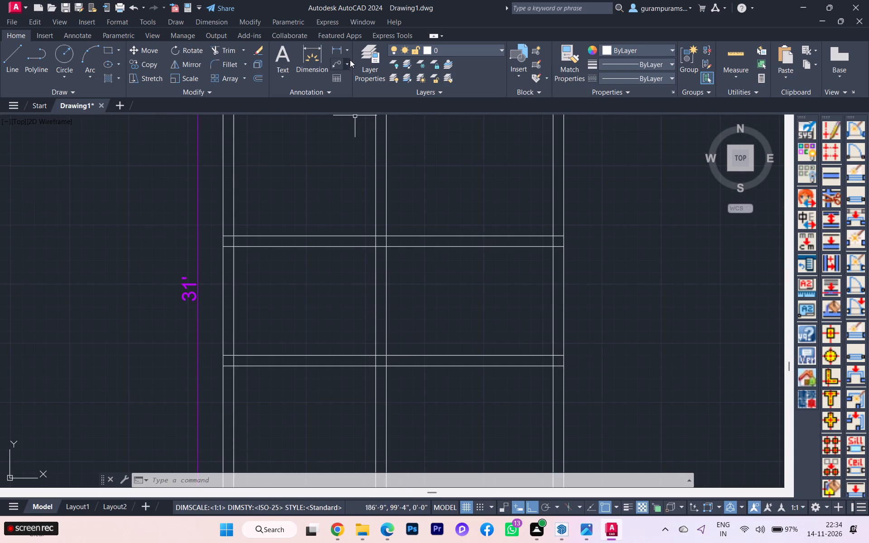
Measure the clear vertical distance between the two horizontal partitions in the middle-left room.
left_click(337, 53)
left_click(286, 251)
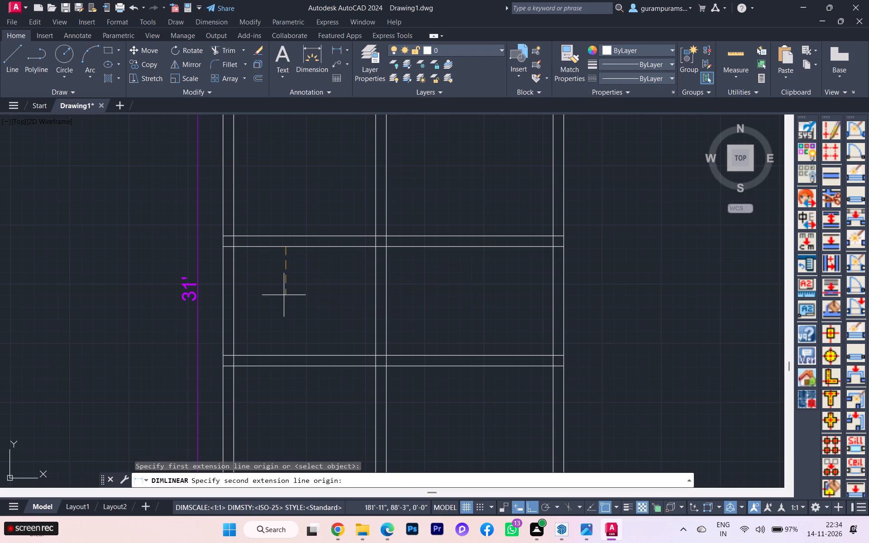
left_click(283, 357)
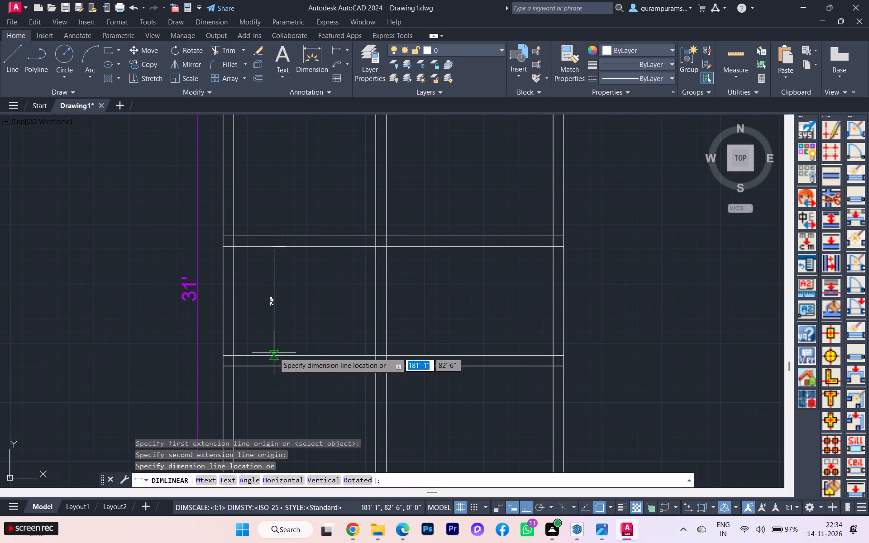
scroll(274, 352, "up", 2)
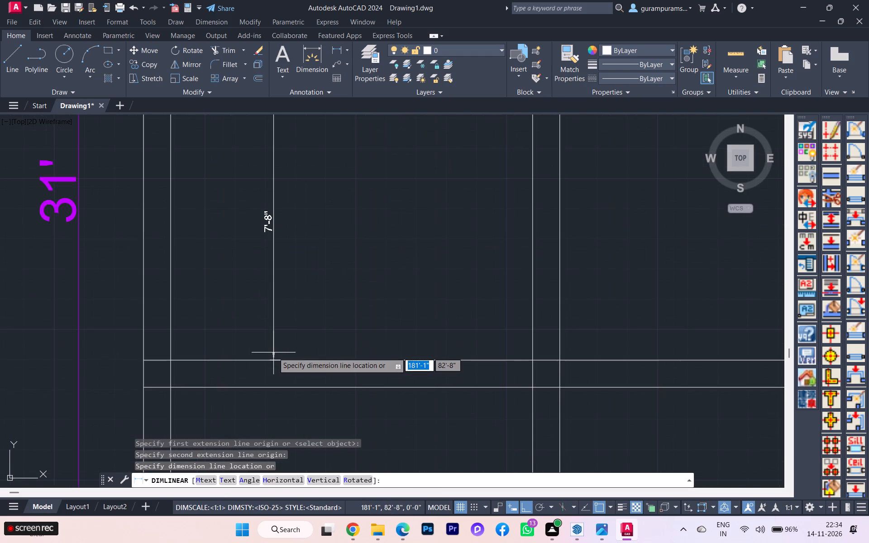
key("Escape")
scroll(291, 360, "down", 1)
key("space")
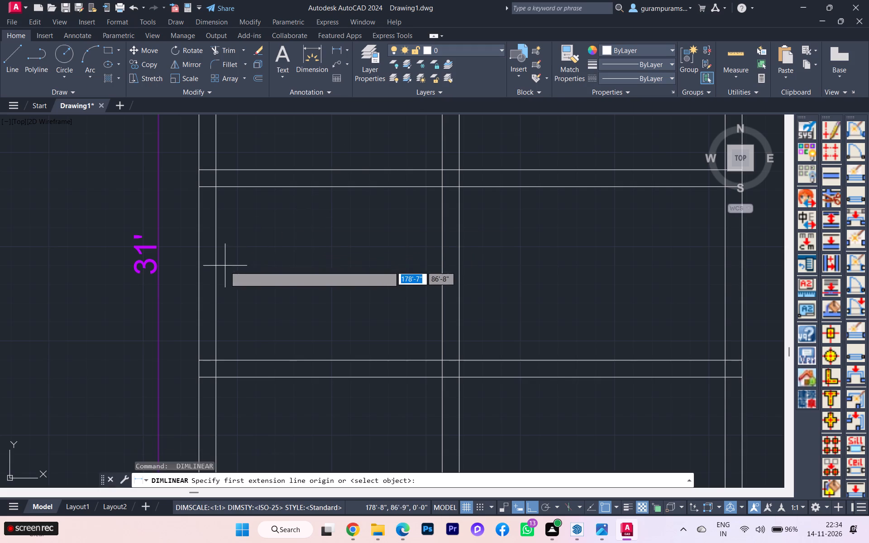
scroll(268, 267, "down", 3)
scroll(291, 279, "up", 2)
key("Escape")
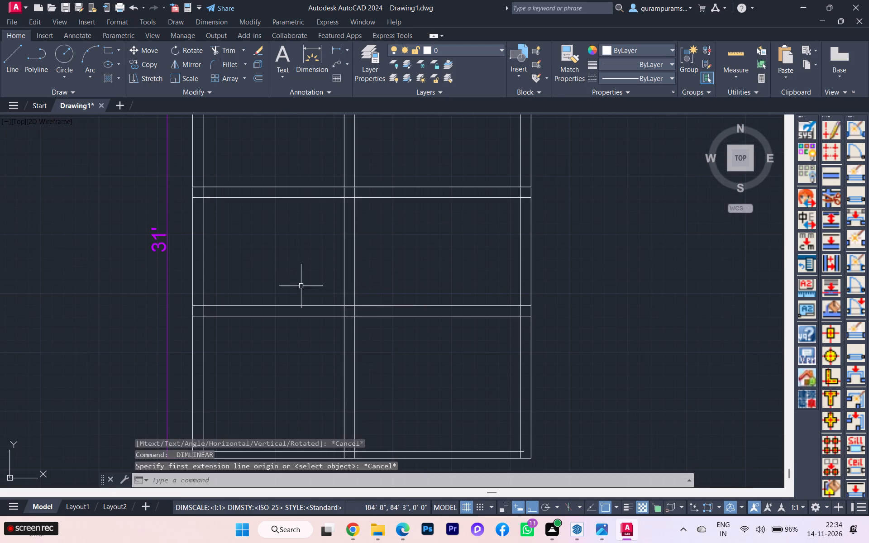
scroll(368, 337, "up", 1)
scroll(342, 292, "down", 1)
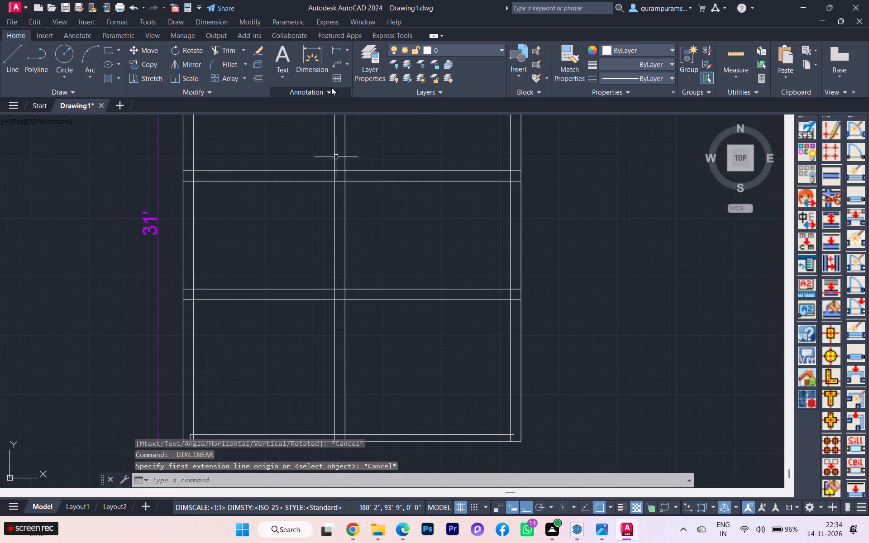
Measure the vertical gap between the two horizontal partitions along the left line of the vertical partition.
left_click(336, 43)
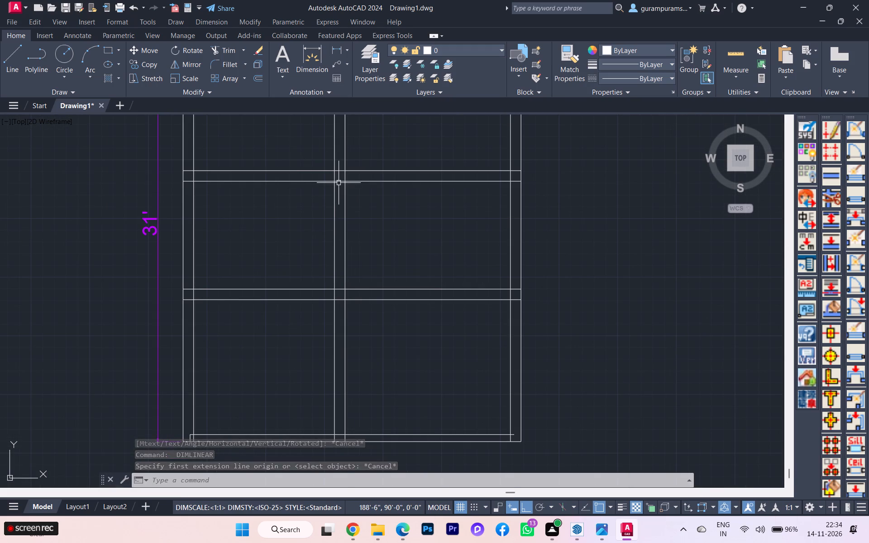
left_click(336, 49)
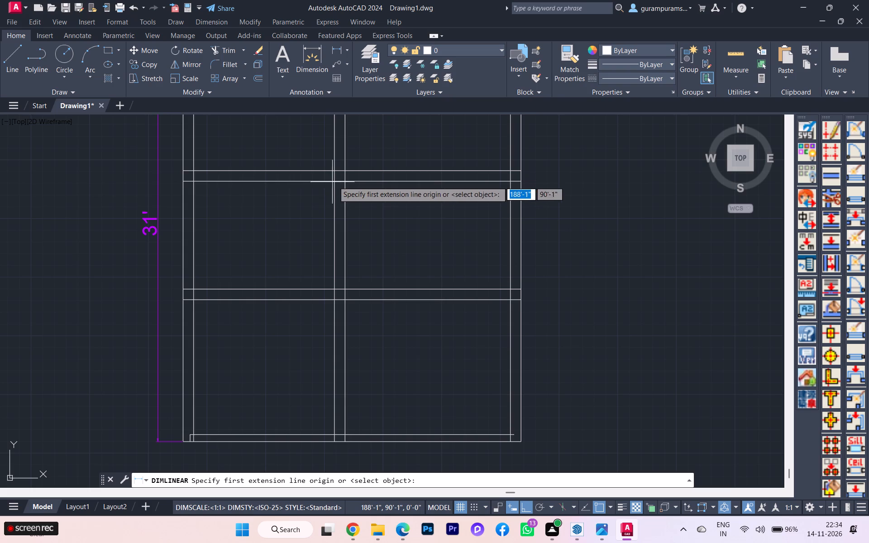
left_click(334, 181)
left_click(334, 286)
scroll(327, 286, "up", 1)
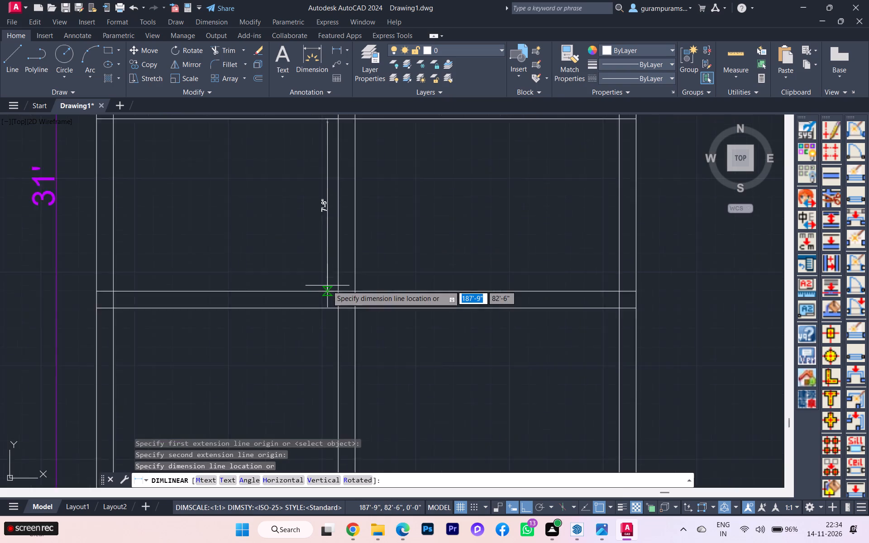
scroll(327, 286, "up", 1)
key("Escape")
scroll(327, 290, "down", 2)
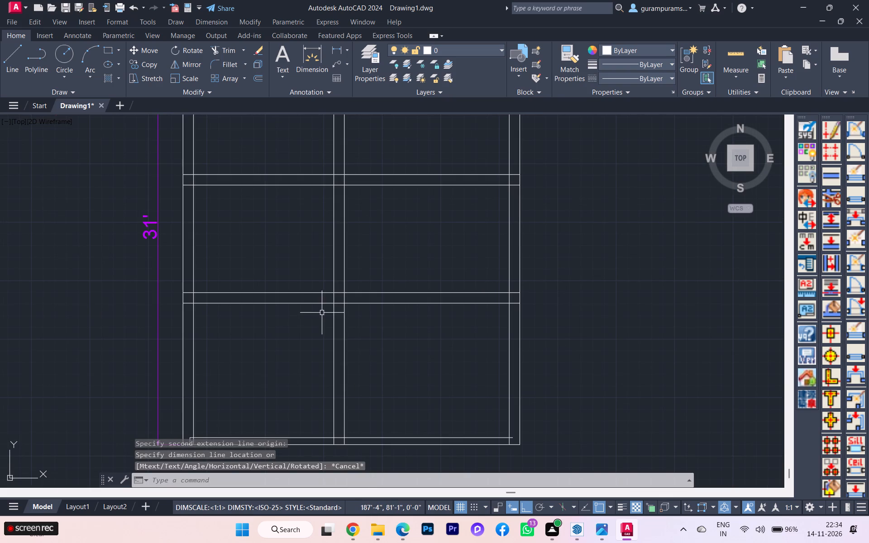
Move both lines of the lower horizontal partition up 8 inches toward the upper partition.
scroll(308, 316, "up", 1)
left_click(313, 328)
left_click(294, 243)
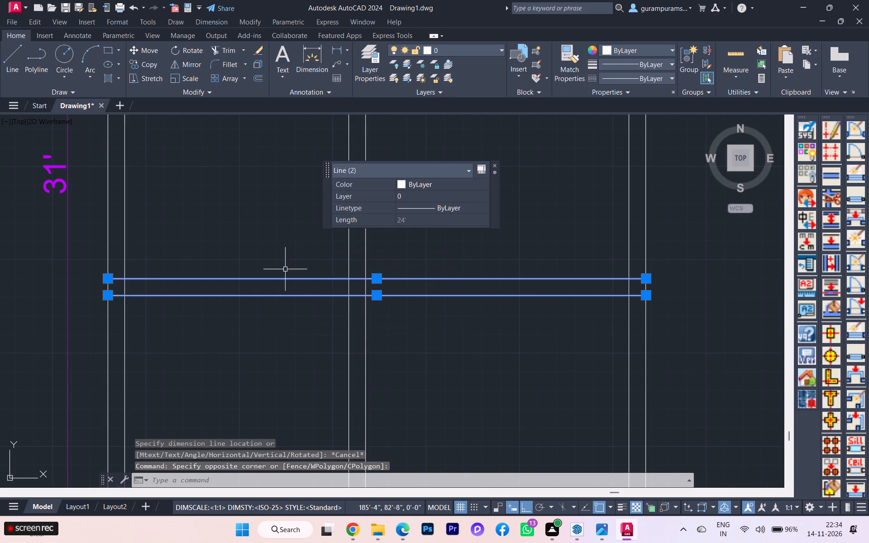
key("m")
key("Return")
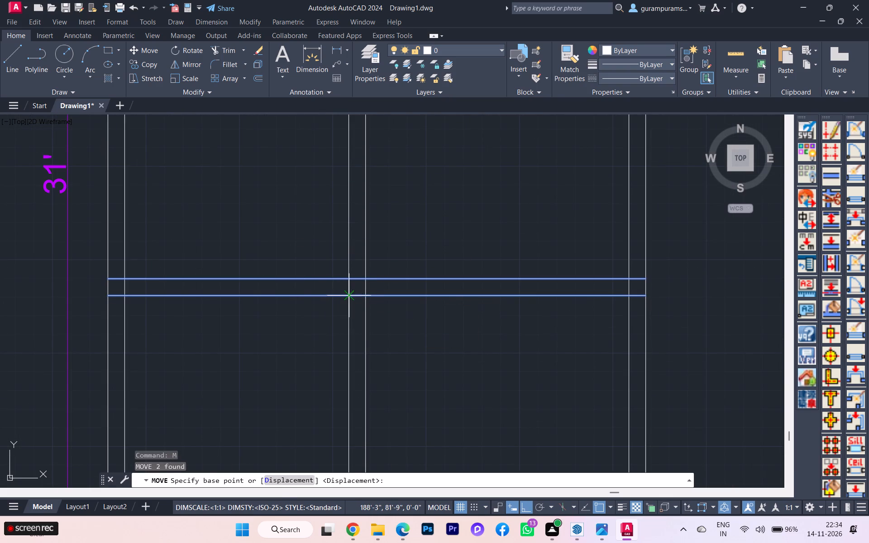
left_click(348, 294)
key("8")
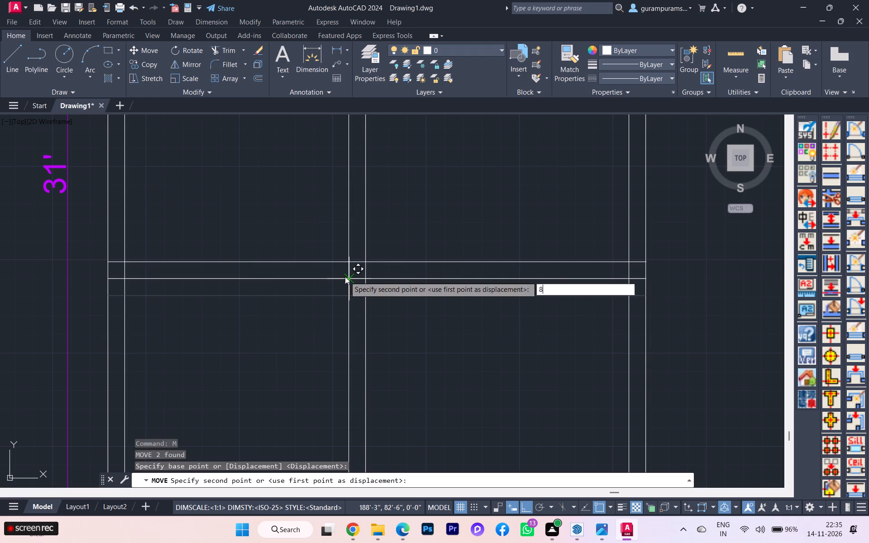
key("Return")
Measure the vertical gap between the two horizontal partitions along the left line of the vertical partition.
scroll(346, 291, "down", 3)
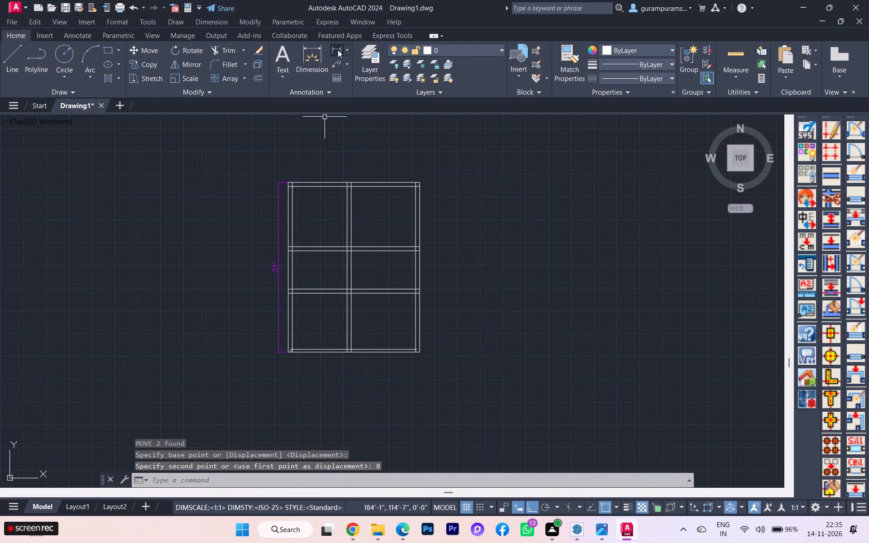
left_click(338, 50)
scroll(342, 246, "up", 1)
scroll(342, 246, "down", 2)
scroll(342, 247, "up", 3)
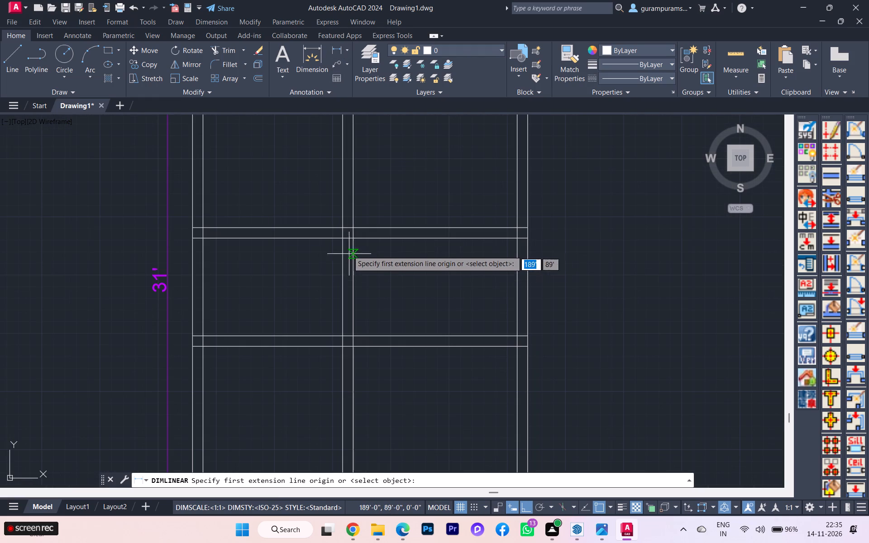
left_click(340, 236)
left_click(342, 336)
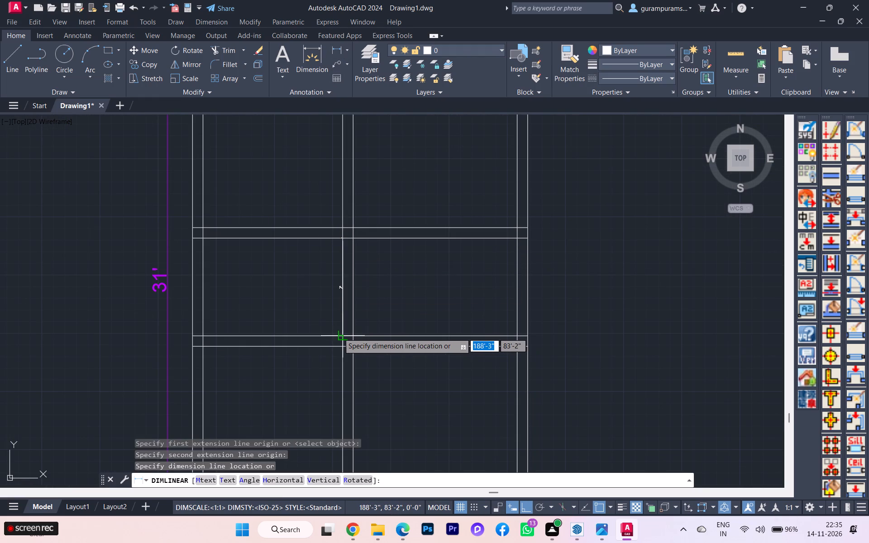
scroll(338, 333, "up", 2)
key("Escape")
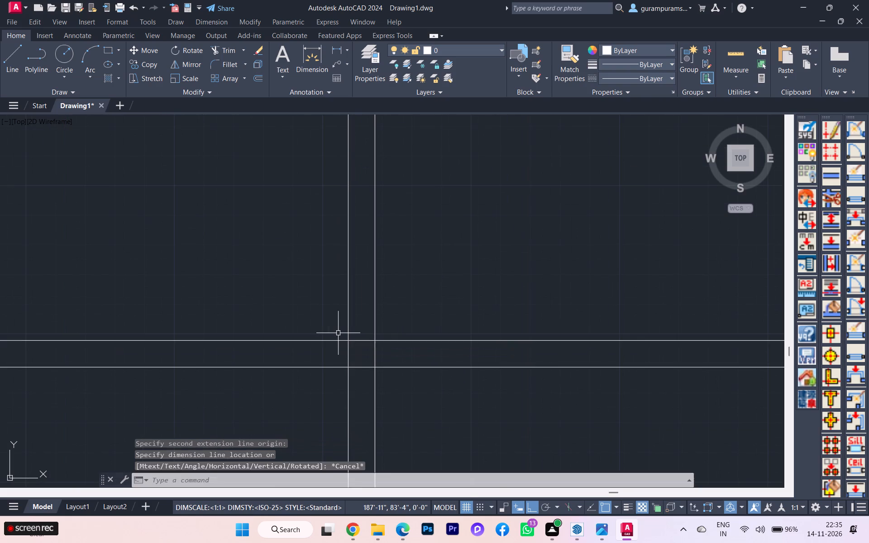
Measure the clear width of the upper-left room along the top line of the upper horizontal partition.
scroll(338, 333, "down", 3)
scroll(338, 333, "up", 1)
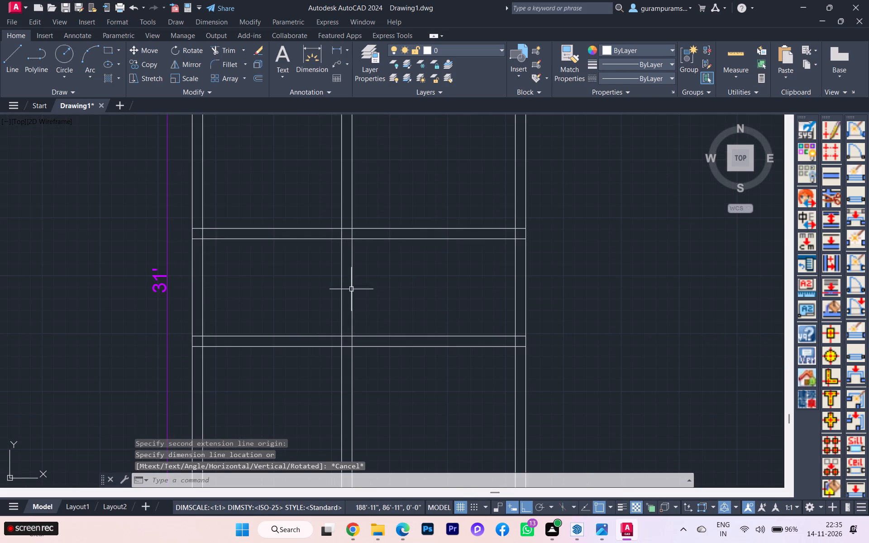
scroll(351, 284, "down", 1)
scroll(347, 183, "up", 1)
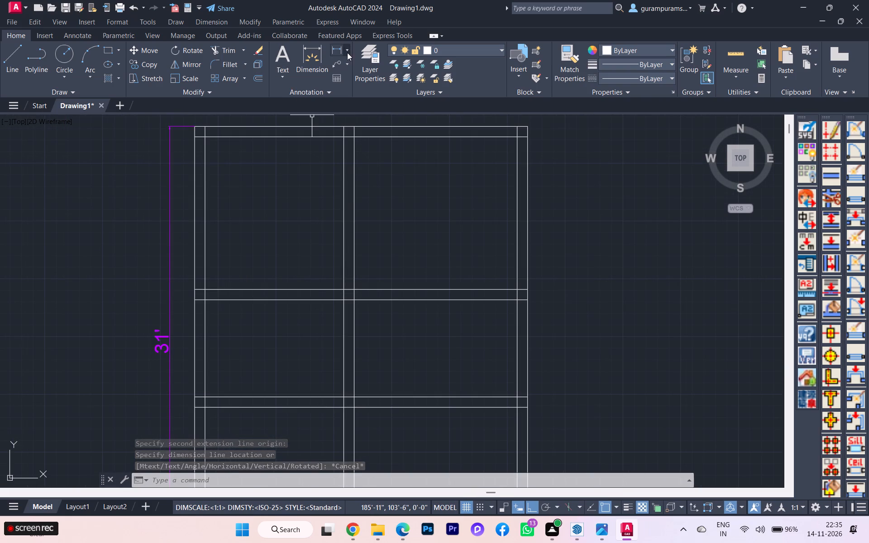
left_click(340, 47)
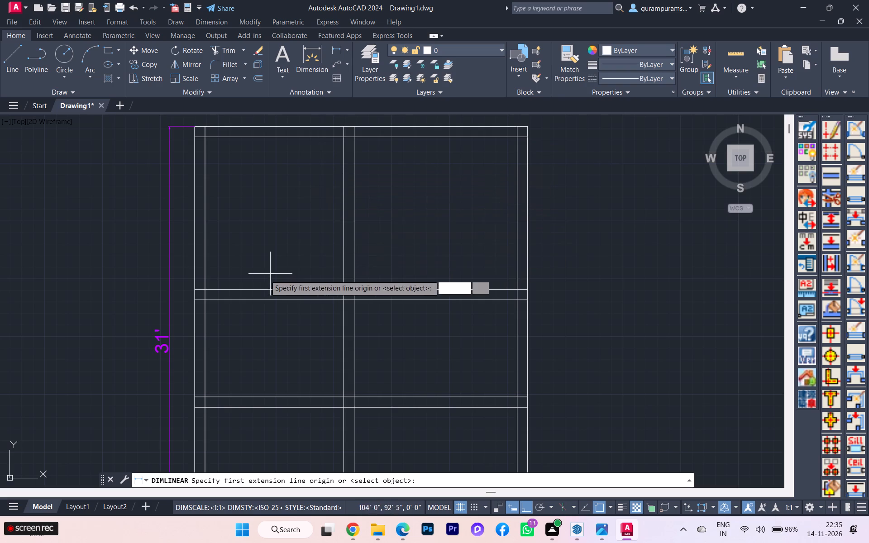
left_click(205, 289)
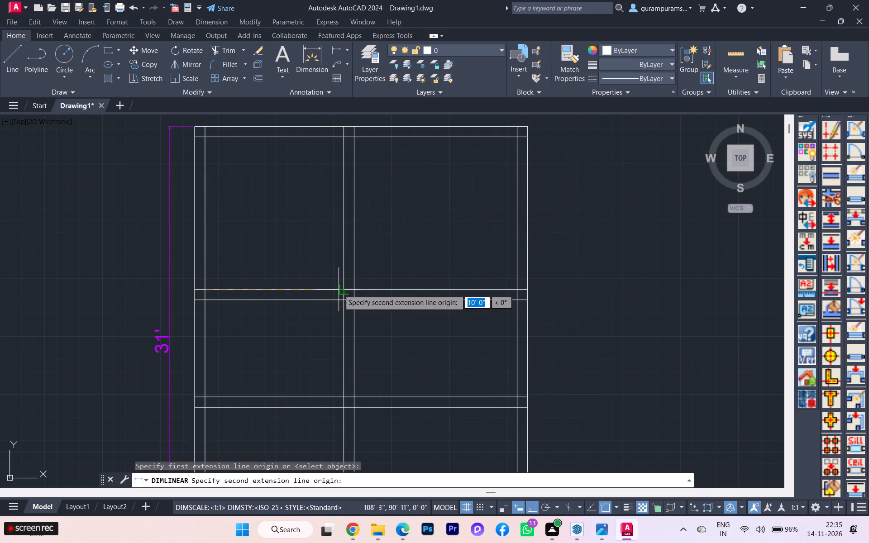
left_click(339, 290)
scroll(339, 286, "up", 2)
scroll(339, 286, "down", 2)
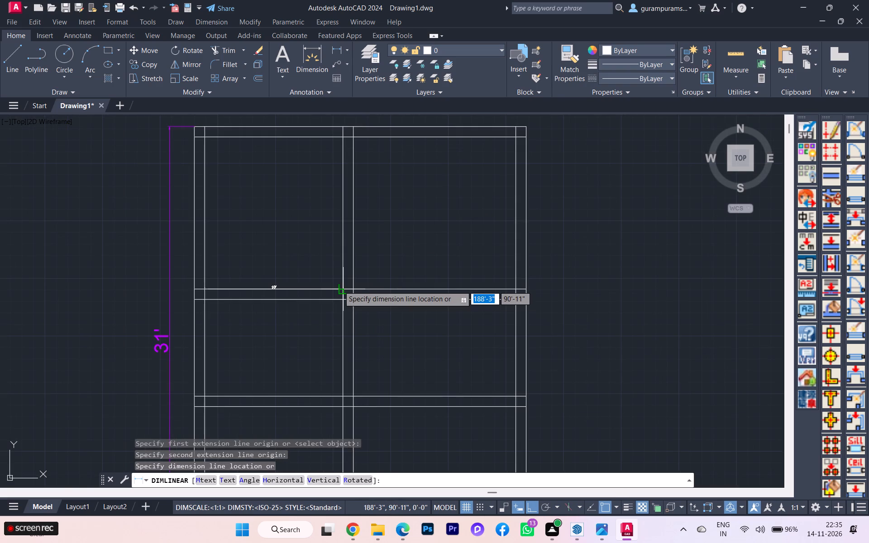
key("Escape")
Measure the clear width of the upper-right room just above the upper horizontal partition.
key("space")
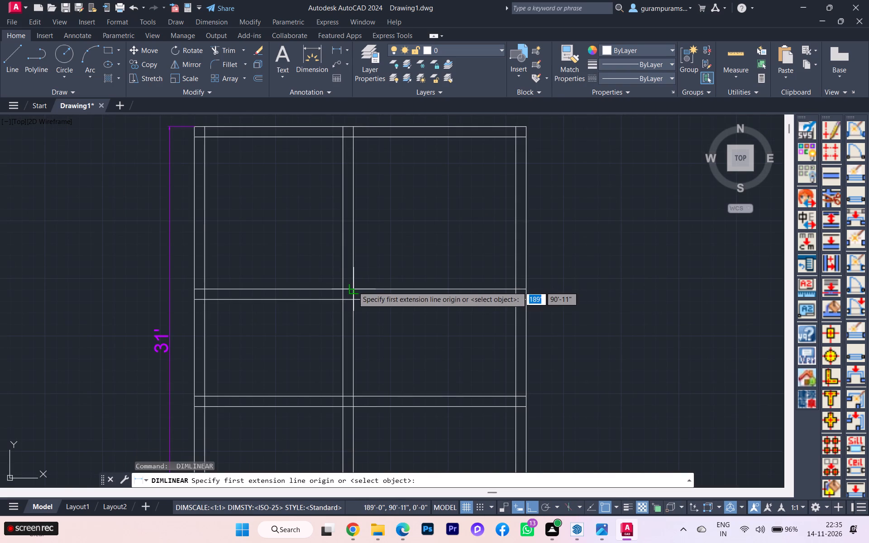
left_click(353, 286)
left_click(511, 287)
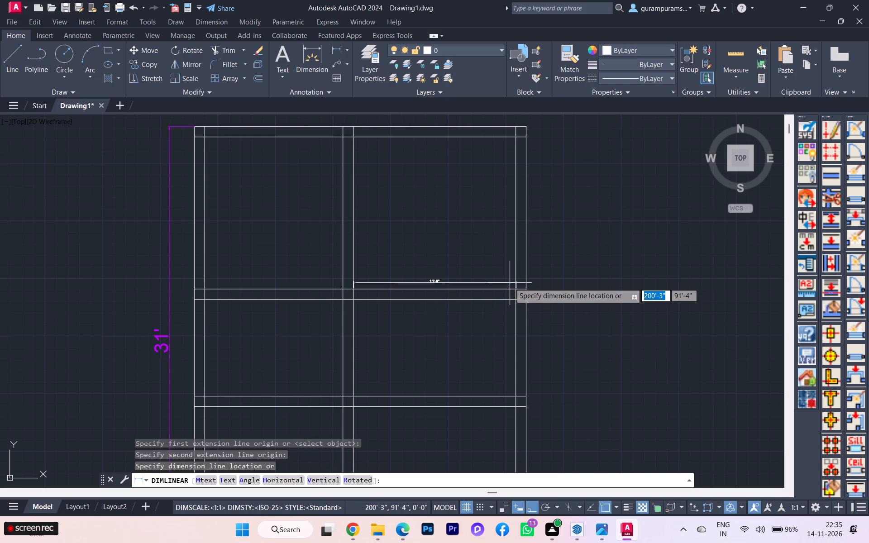
scroll(510, 283, "up", 1)
key("Escape")
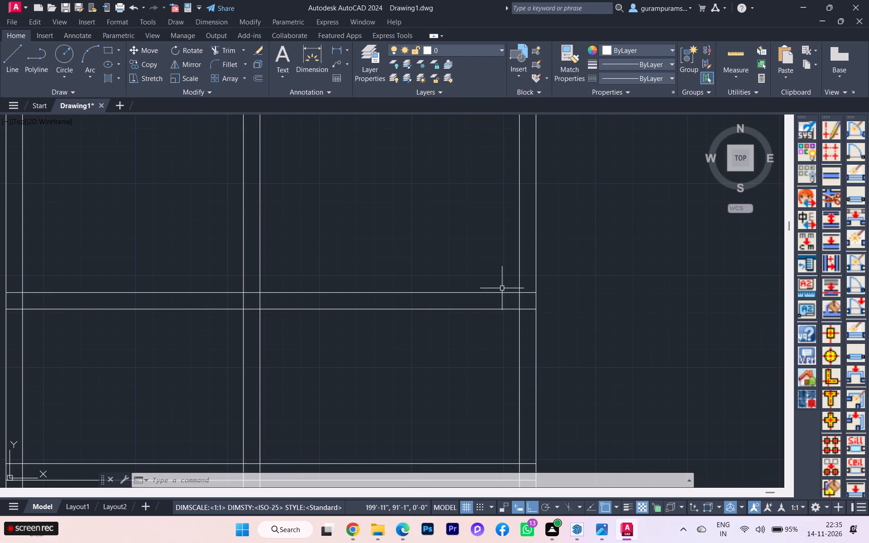
Measure the upper-right room's clear width again, from the vertical partition's right line to the right wall's inner face.
scroll(495, 293, "down", 1)
scroll(345, 312, "down", 1)
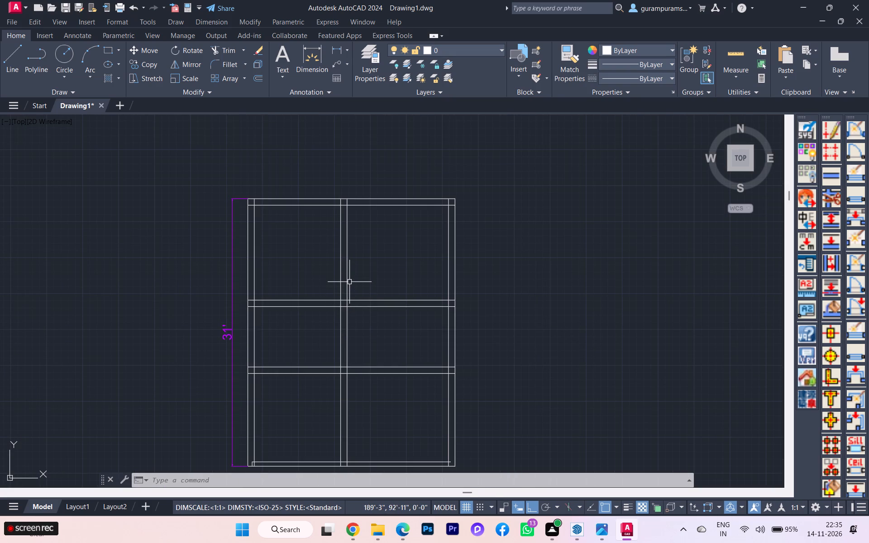
scroll(350, 279, "up", 1)
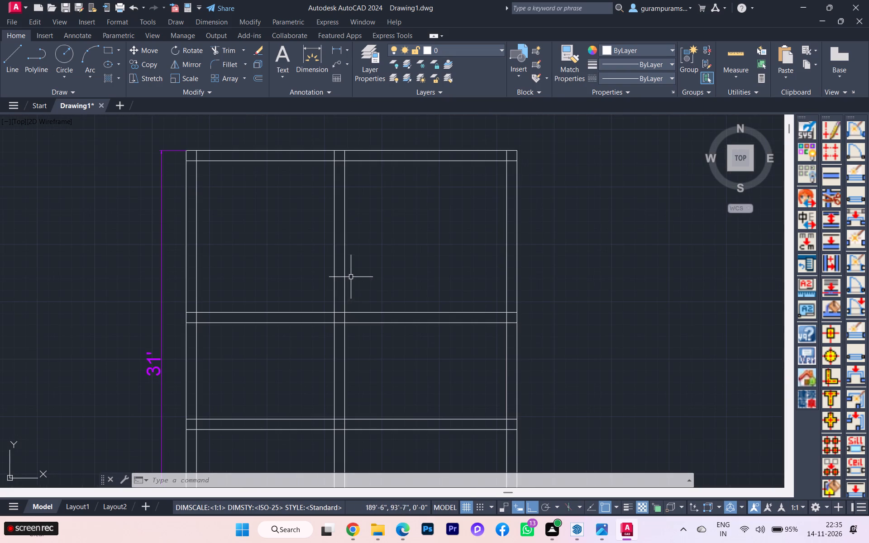
left_click(339, 47)
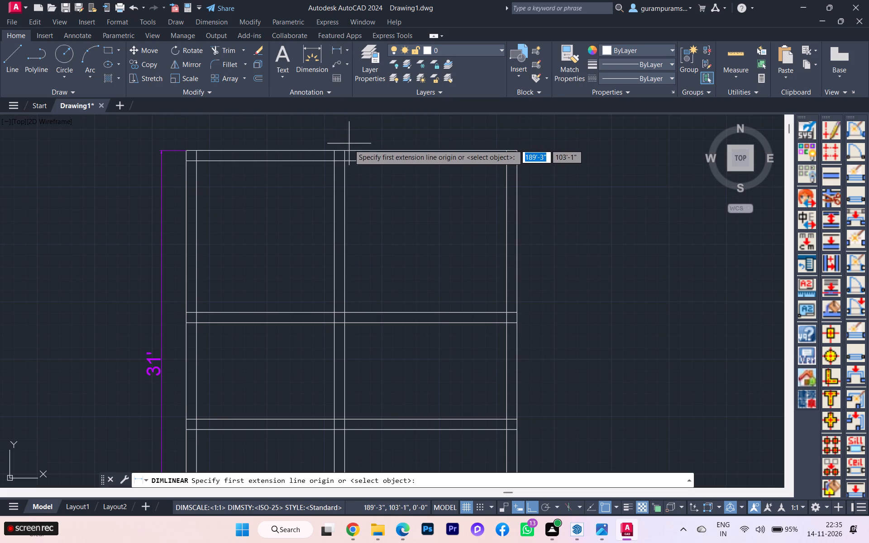
left_click(346, 310)
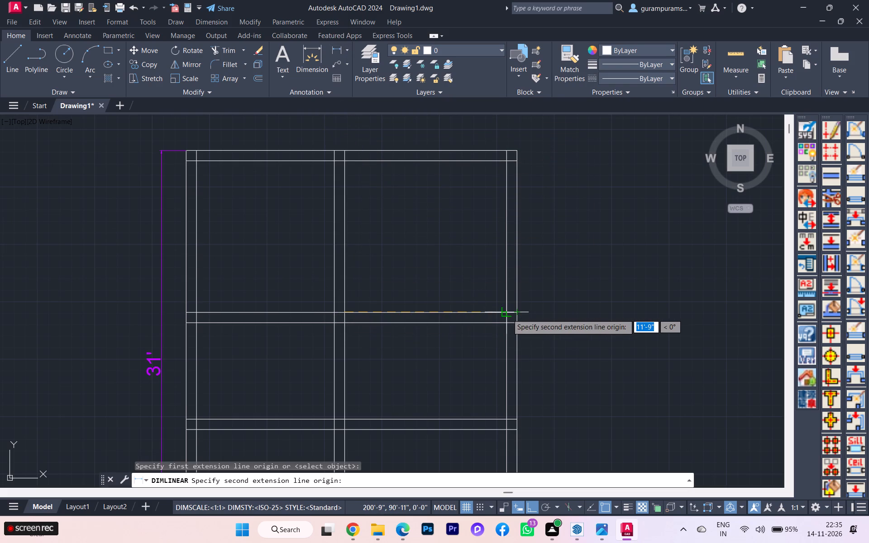
left_click(508, 313)
scroll(506, 306, "up", 3)
scroll(505, 305, "down", 2)
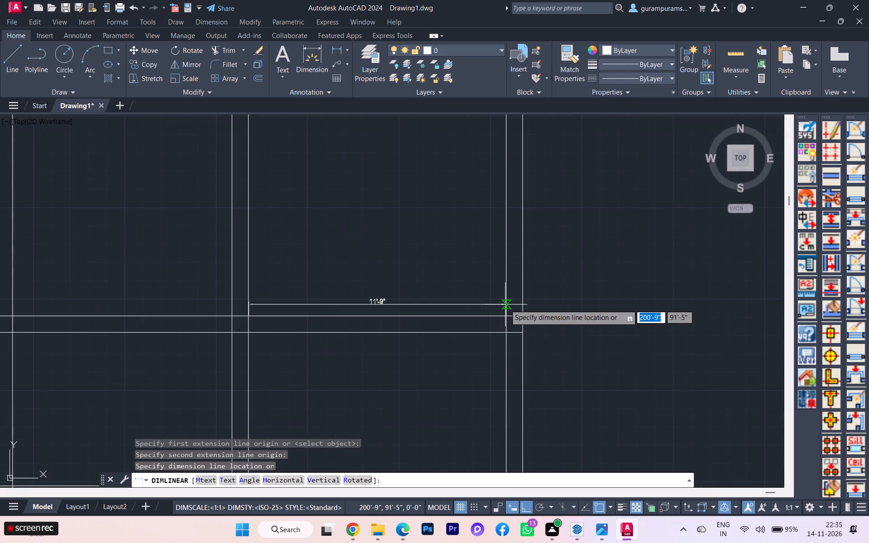
key("Escape")
Trim the vertical partition's two lines where they cross the upper horizontal partition, splitting them there.
scroll(415, 267, "down", 1)
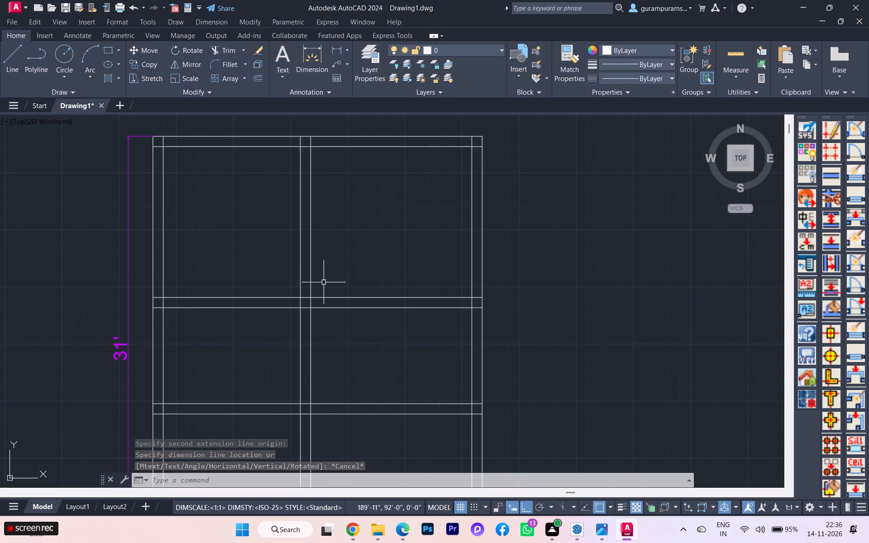
type("tr")
key("Return")
scroll(310, 300, "up", 1)
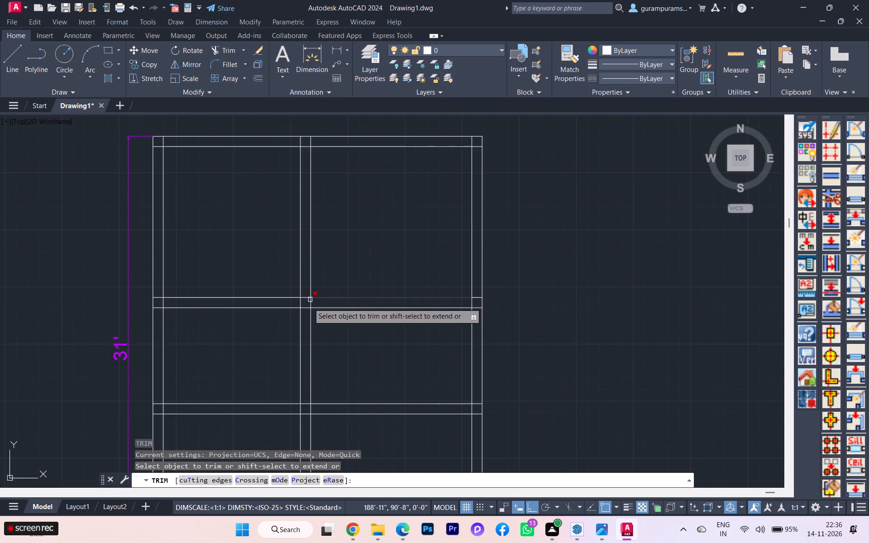
scroll(309, 304, "up", 1)
left_click(279, 302)
left_click(321, 301)
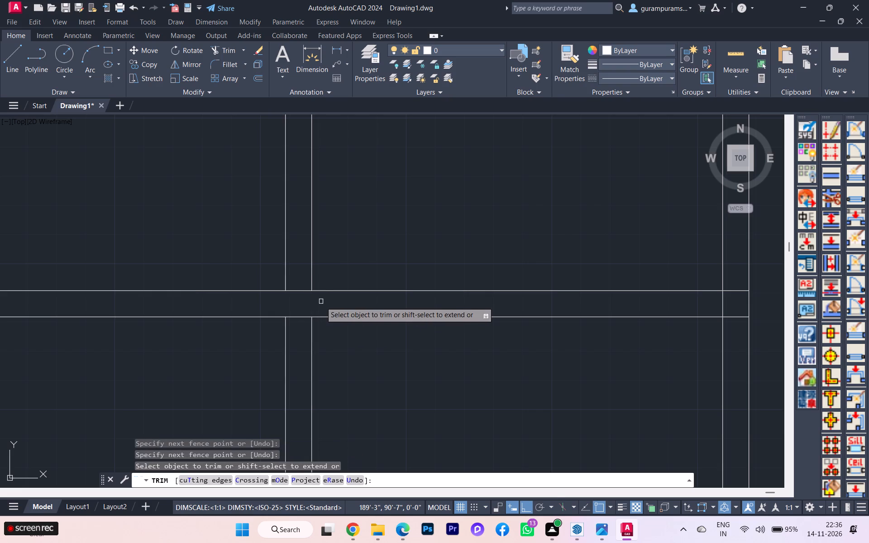
scroll(324, 305, "down", 2)
key("Escape")
Move both lines of the vertical partition between the two upper rooms 3' to the right.
scroll(344, 347, "down", 1)
left_click(341, 273)
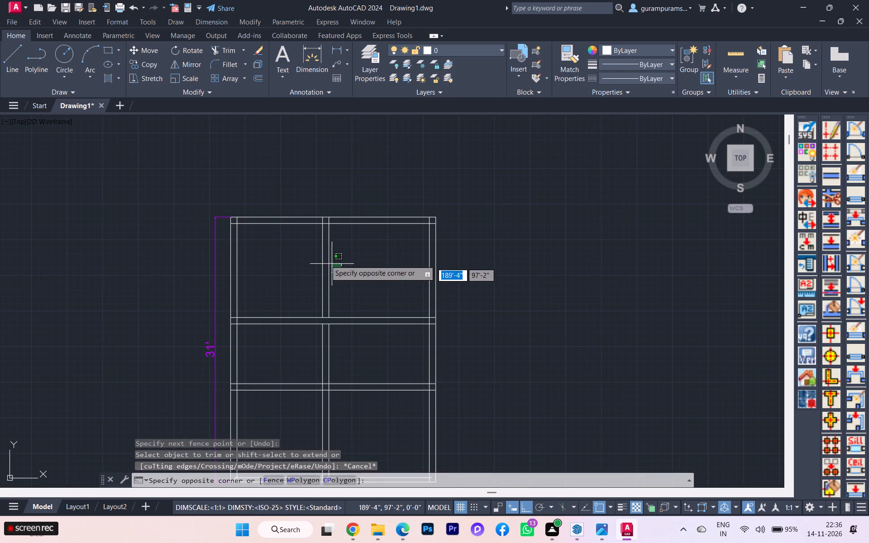
left_click(317, 252)
key("m")
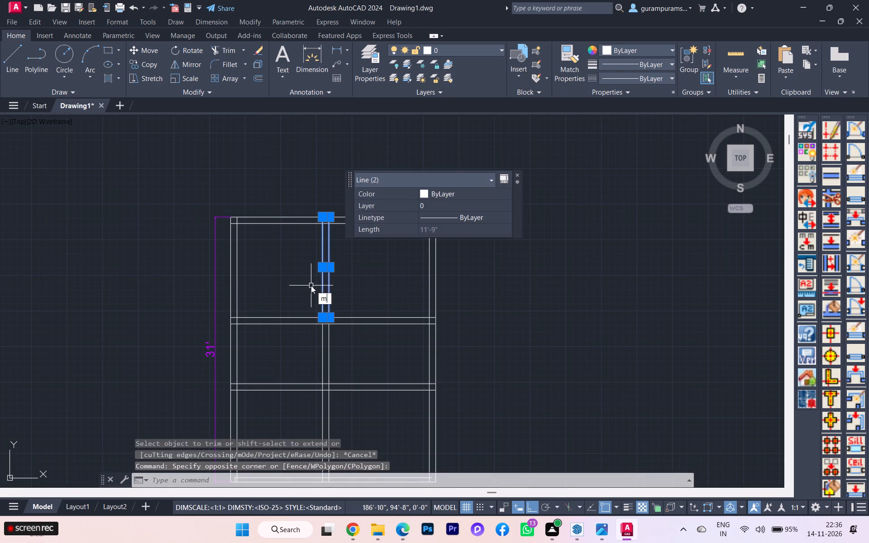
key("Return")
scroll(319, 314, "up", 3)
left_click(329, 329)
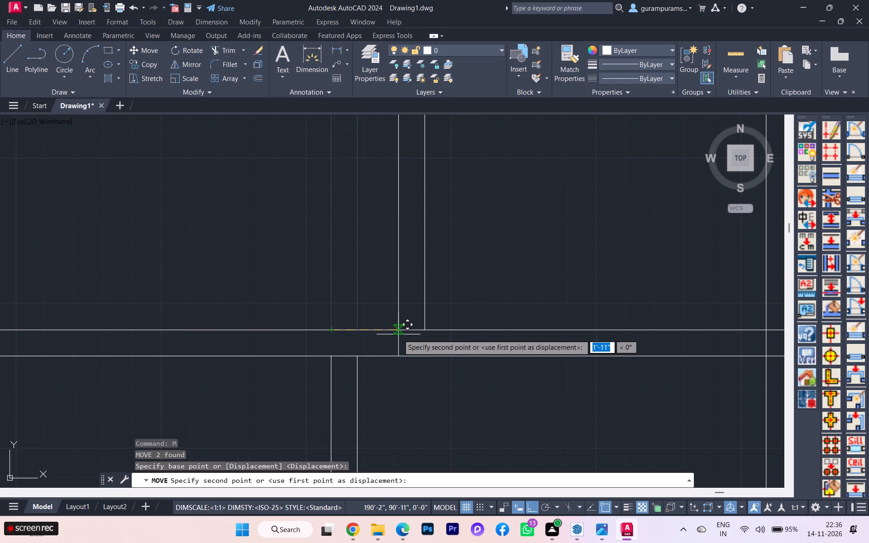
scroll(404, 331, "down", 1)
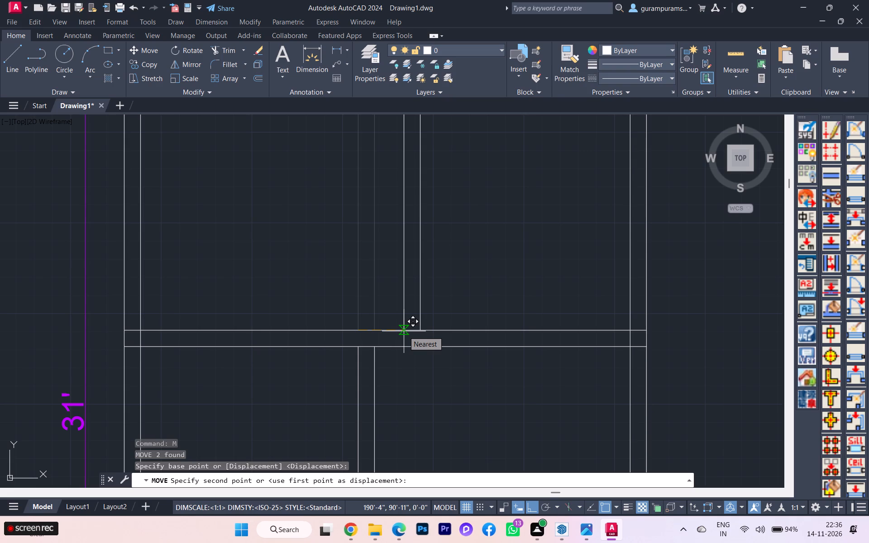
key("3")
key("apostrophe")
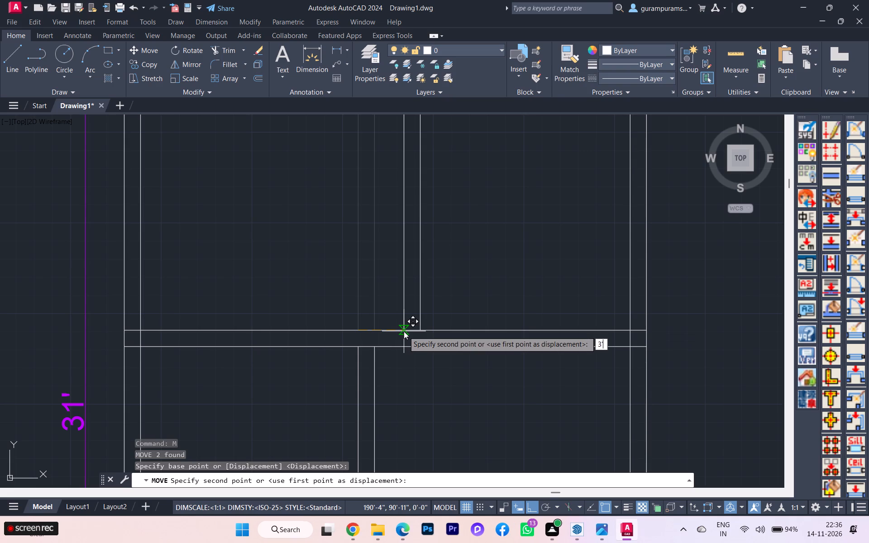
key("Return")
Select both lines of the vertical partition between the two upper rooms.
scroll(404, 331, "down", 2)
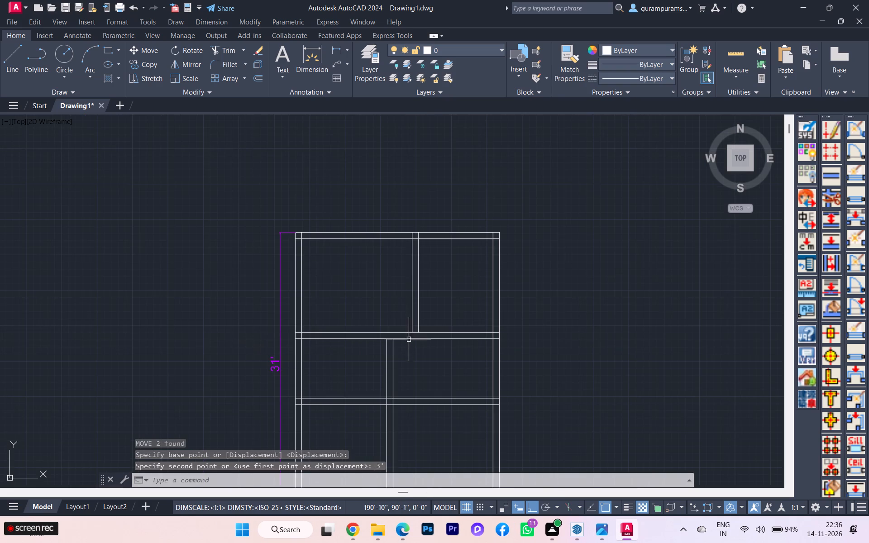
scroll(436, 349, "up", 1)
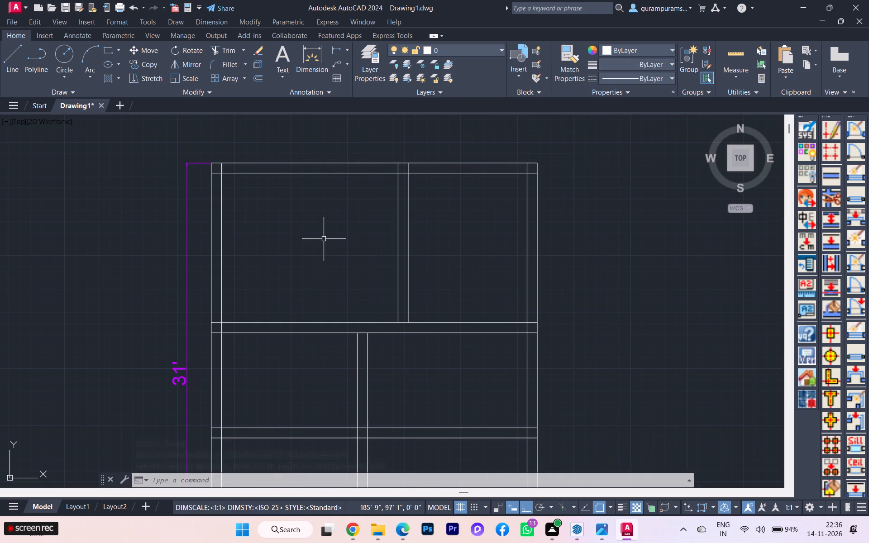
scroll(434, 278, "up", 1)
left_click(434, 278)
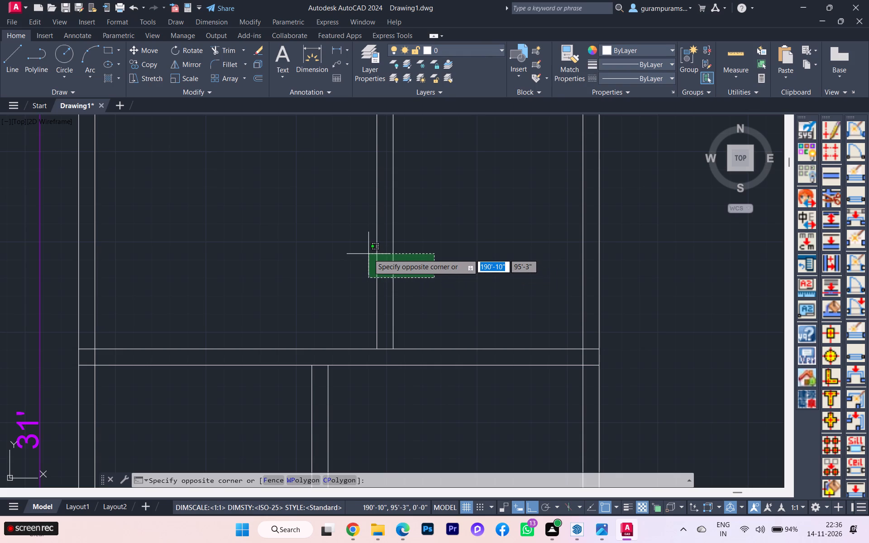
key("Escape")
scroll(368, 254, "down", 1)
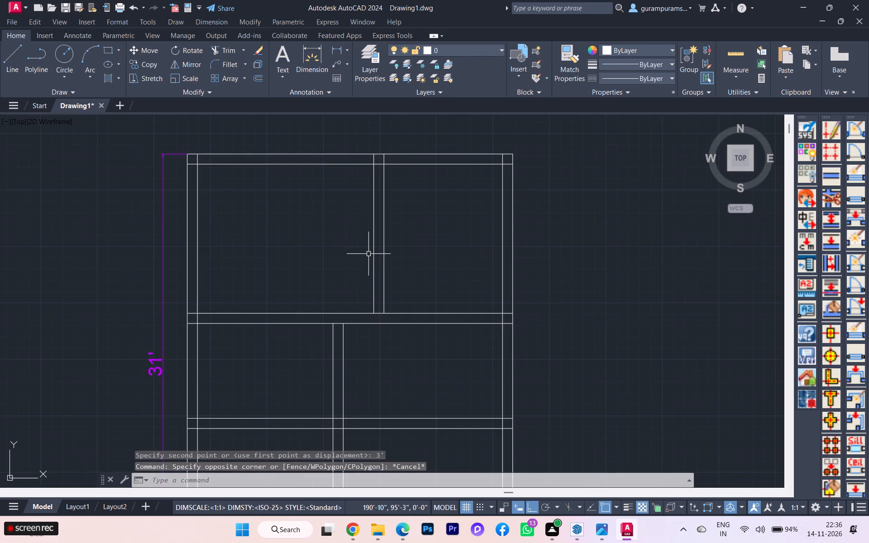
left_click(405, 253)
left_click(356, 227)
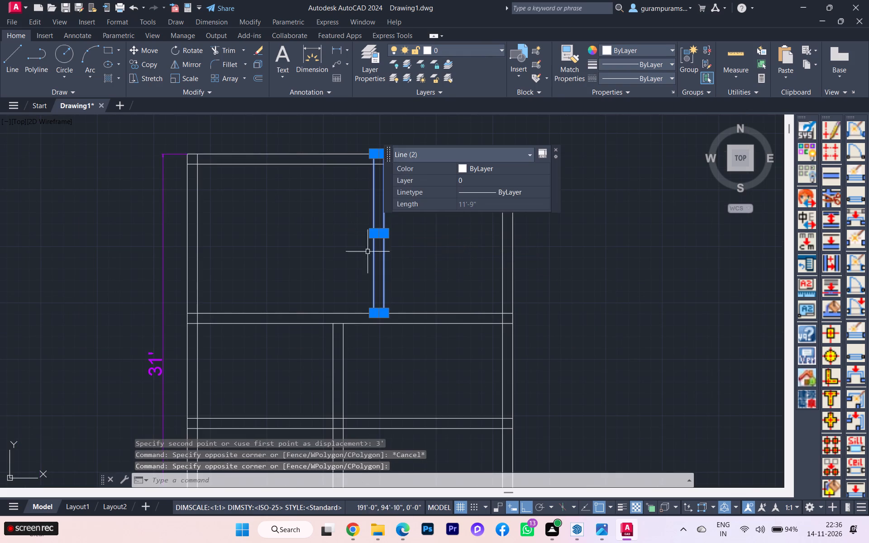
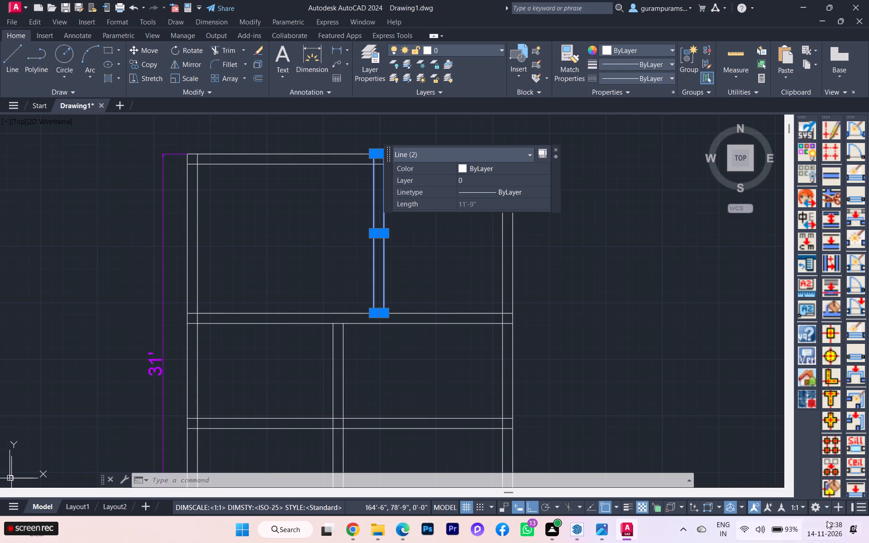
Inspect where the upper rooms' vertical partition meets the horizontal partition, clear its selection, and review the whole floor plan.
scroll(389, 300, "down", 1)
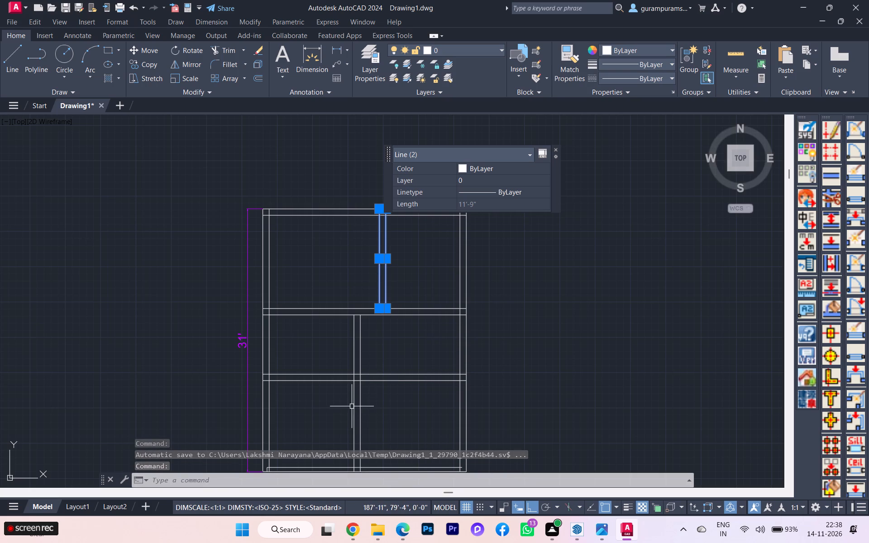
scroll(389, 337, "up", 1)
scroll(386, 276, "up", 2)
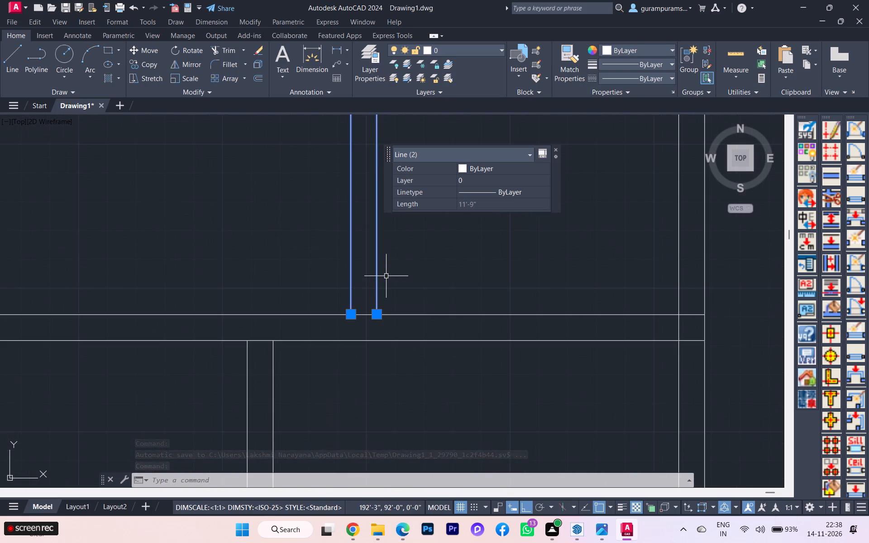
scroll(384, 294, "down", 2)
key("Escape")
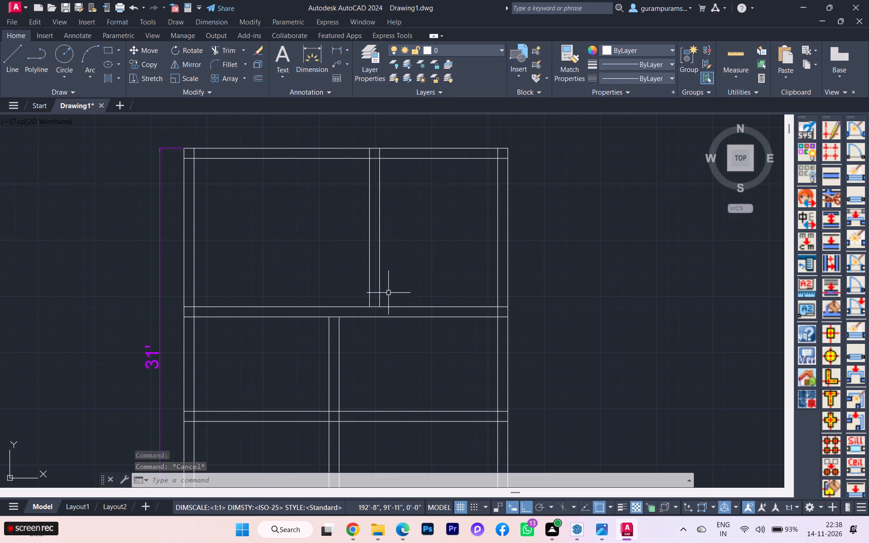
scroll(387, 297, "down", 1)
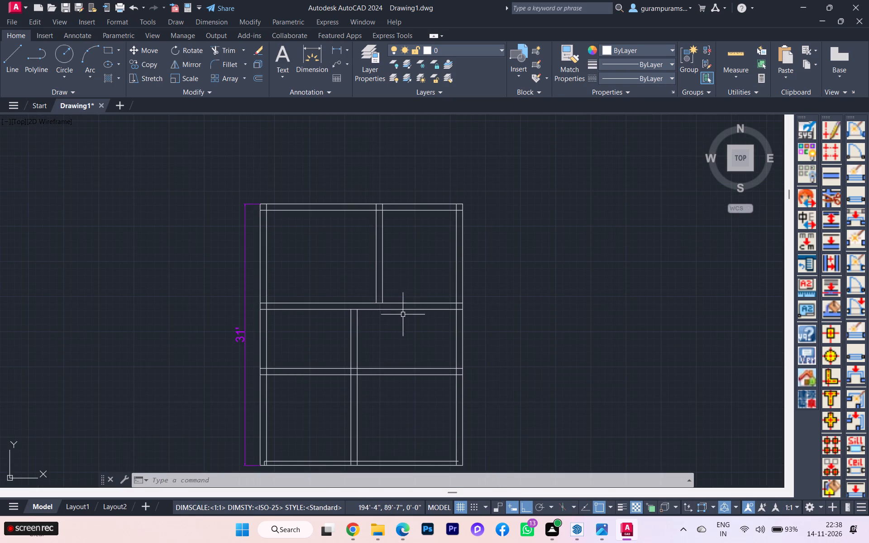
scroll(431, 354, "down", 1)
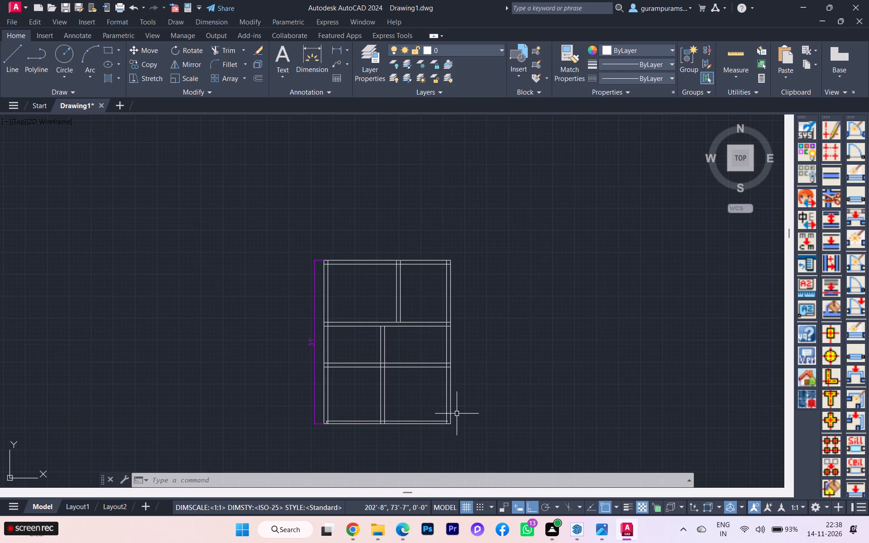
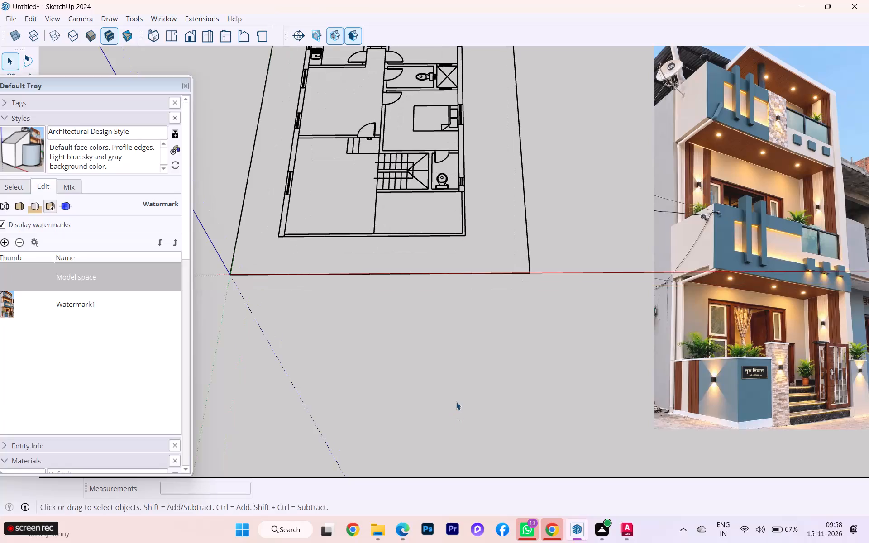
Examine the imported floor plan in SketchUp and briefly look inside its group.
scroll(457, 400, "down", 1)
scroll(467, 352, "down", 2)
scroll(467, 357, "up", 4)
scroll(460, 372, "down", 8)
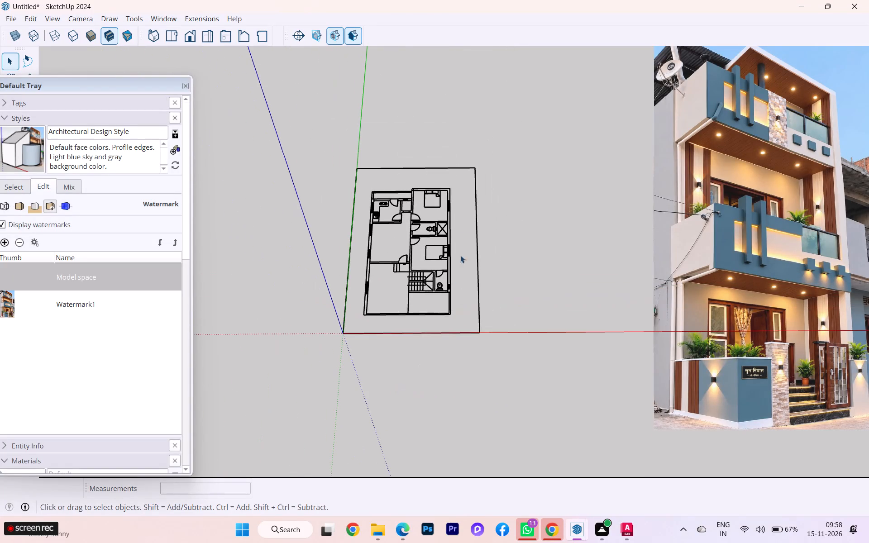
scroll(463, 222, "up", 1)
scroll(463, 222, "down", 1)
scroll(463, 222, "up", 3)
scroll(420, 179, "up", 1)
scroll(420, 179, "down", 2)
scroll(420, 179, "up", 1)
scroll(420, 179, "down", 1)
scroll(420, 179, "up", 4)
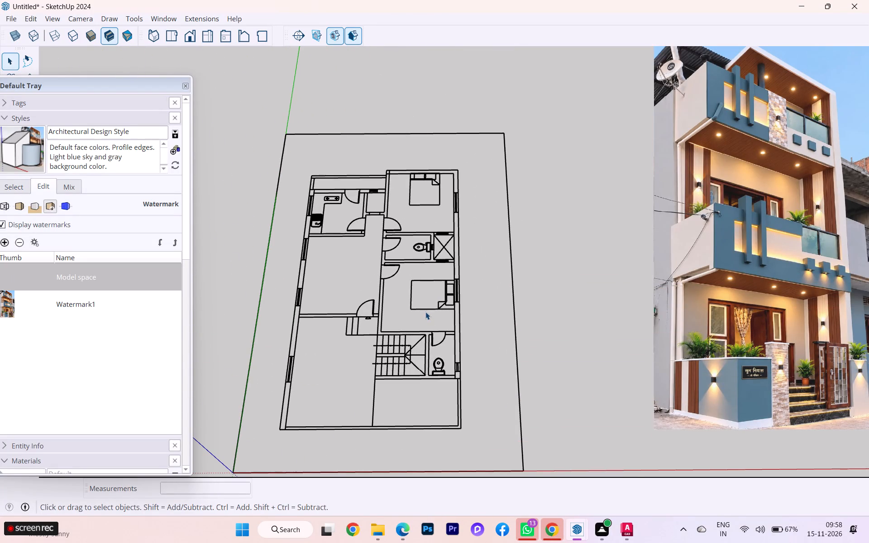
left_click(462, 348)
double_click(459, 350)
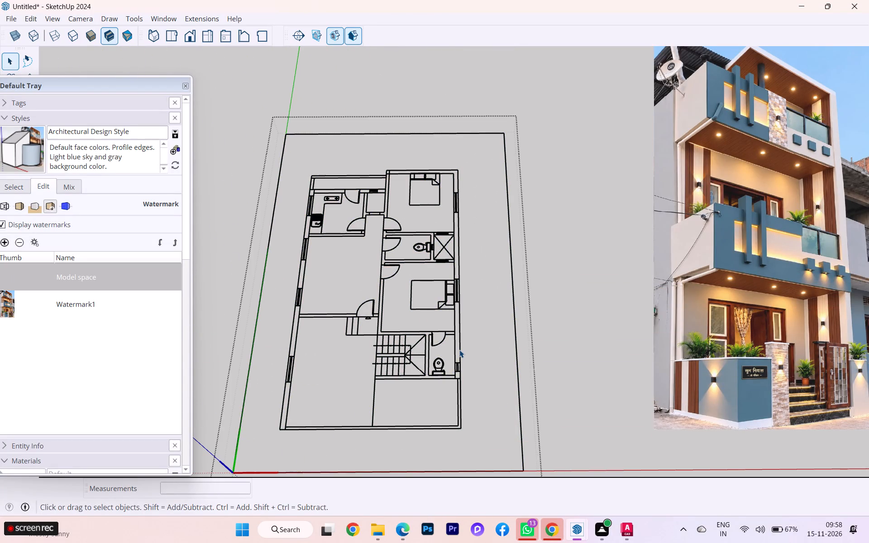
scroll(371, 331, "down", 2)
left_click(529, 407)
scroll(466, 370, "down", 3)
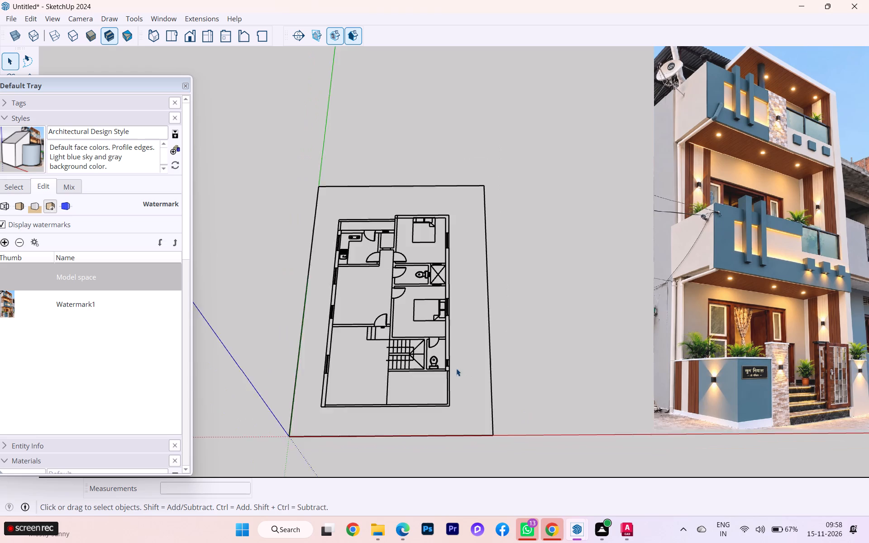
scroll(456, 368, "down", 2)
scroll(395, 338, "down", 1)
Move the Default Tray off the drawing tools to the area over the reference photo.
left_click_drag(90, 86, 633, 114)
scroll(168, 183, "down", 1)
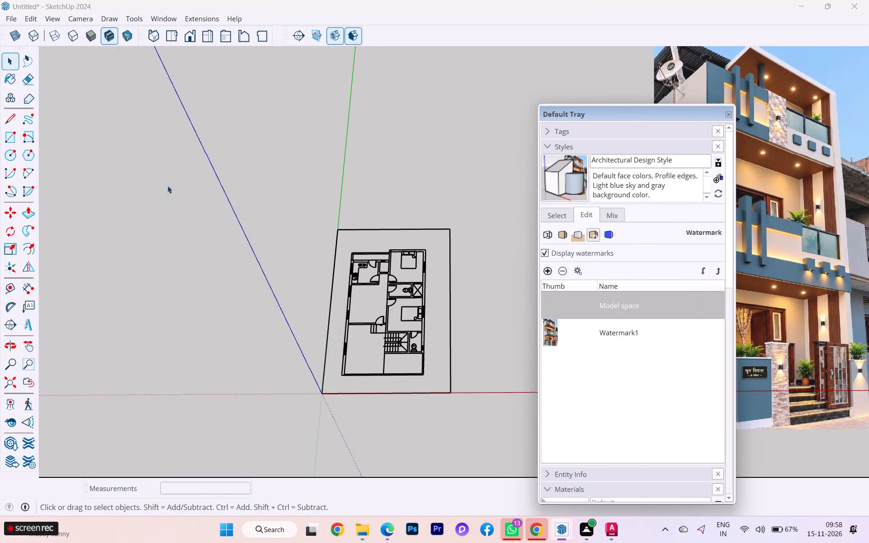
Copy the floor plan about 70 ft along the green axis, behind the original, and clear the selection.
scroll(116, 233, "down", 10)
scroll(235, 292, "up", 3)
scroll(235, 295, "down", 1)
scroll(235, 295, "up", 2)
scroll(248, 302, "down", 3)
scroll(248, 302, "up", 2)
scroll(355, 349, "up", 2)
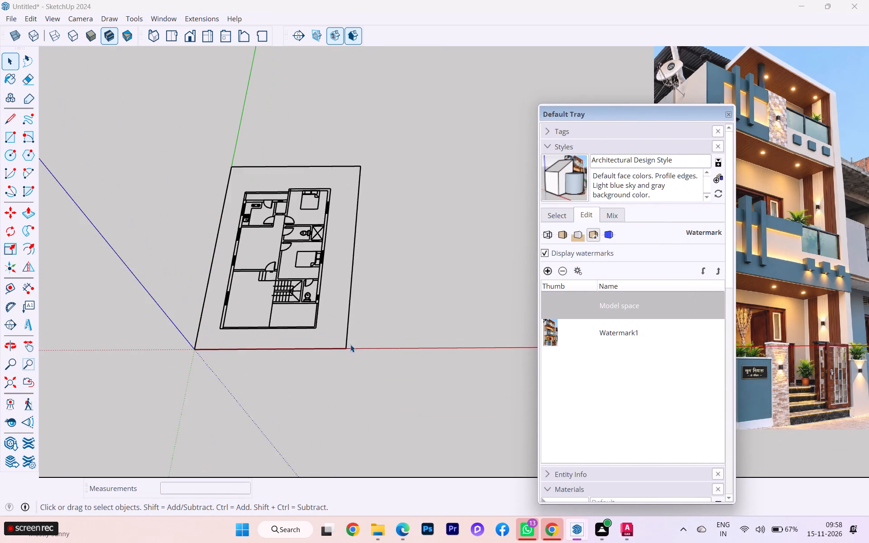
scroll(324, 333, "up", 3)
left_click(311, 320)
scroll(311, 320, "up", 1)
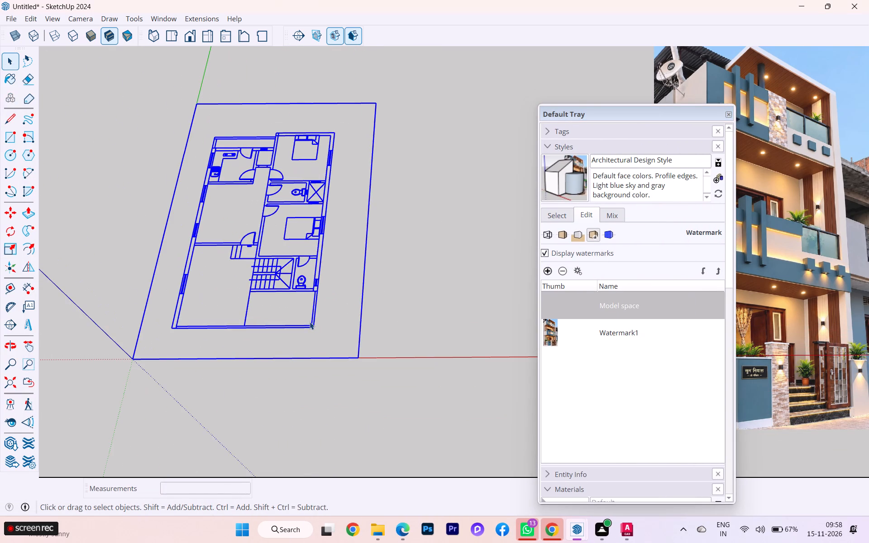
left_click(444, 369)
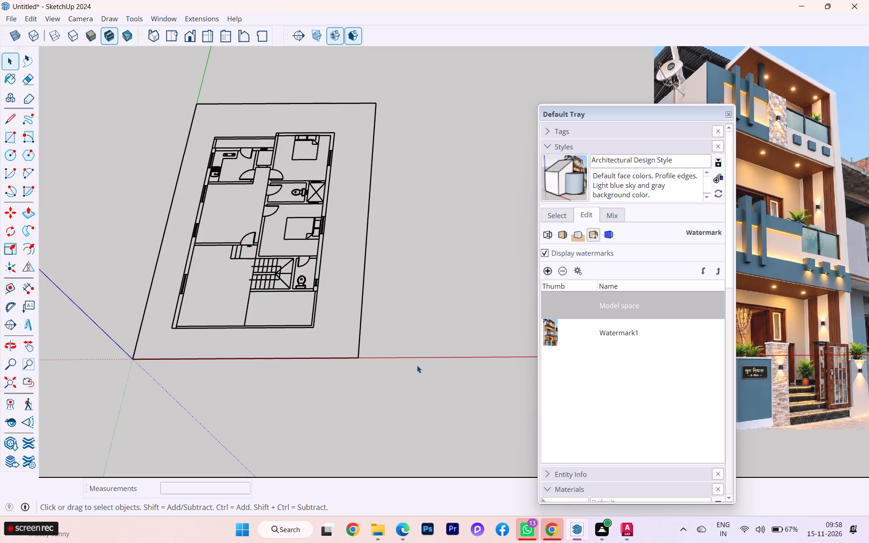
scroll(333, 363, "right", 1)
key("m")
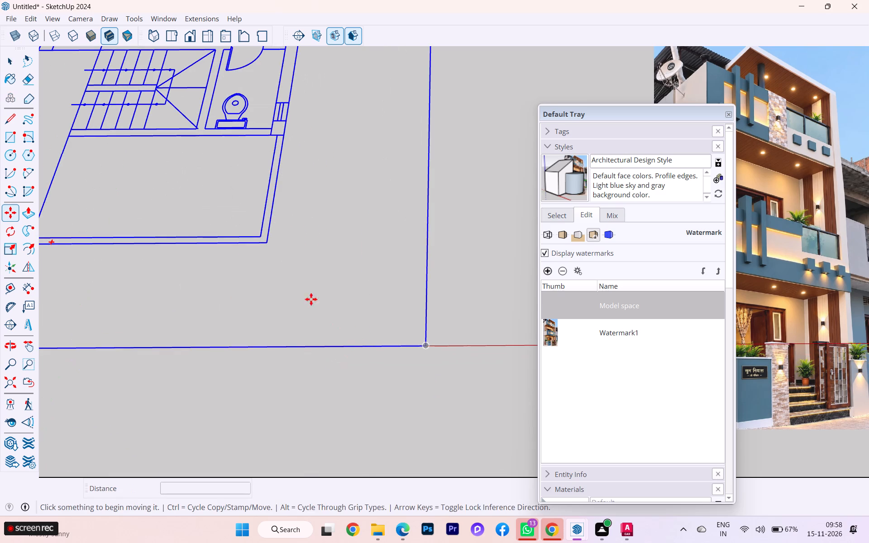
left_click(430, 344)
left_click(421, 345)
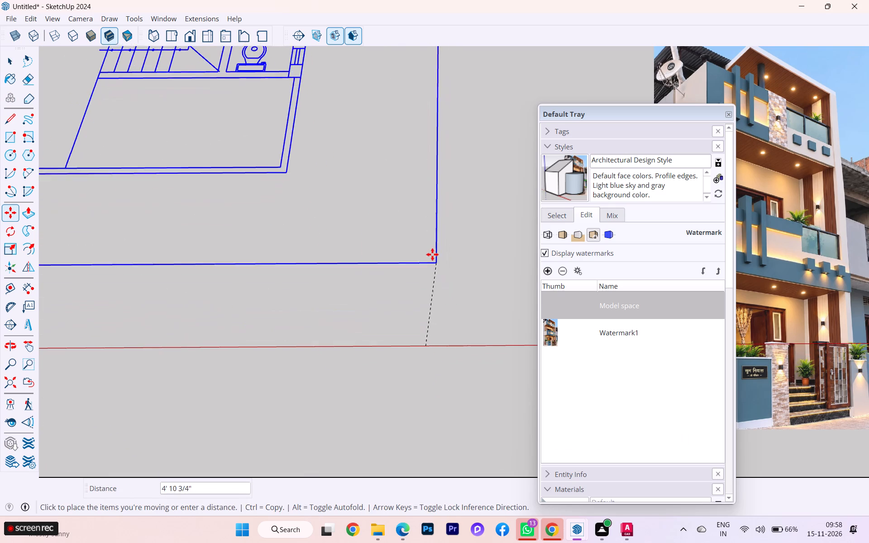
scroll(431, 254, "down", 3)
scroll(431, 256, "up", 1)
scroll(431, 257, "down", 2)
scroll(431, 259, "up", 1)
scroll(439, 314, "down", 3)
scroll(439, 318, "up", 4)
scroll(439, 319, "down", 11)
scroll(425, 341, "up", 5)
scroll(425, 342, "down", 3)
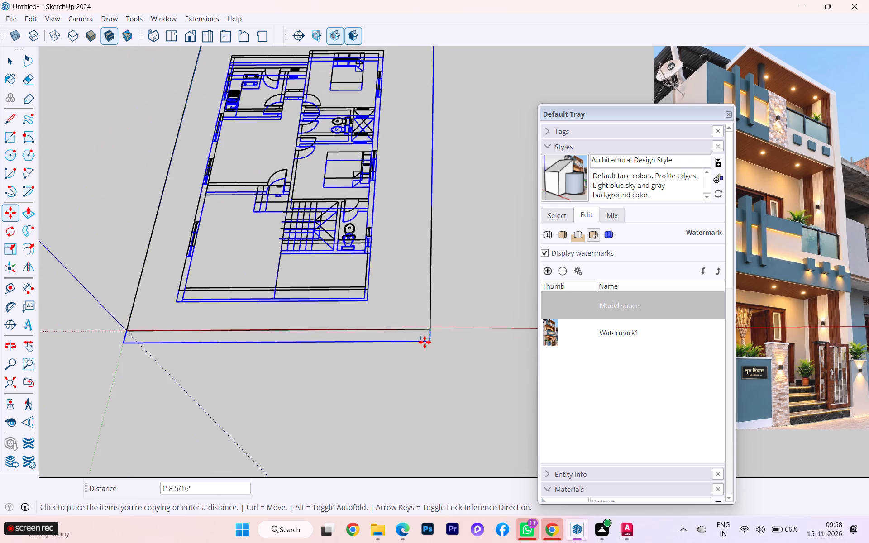
scroll(425, 342, "down", 2)
scroll(423, 347, "up", 1)
scroll(422, 348, "down", 10)
scroll(413, 364, "up", 1)
scroll(413, 364, "down", 8)
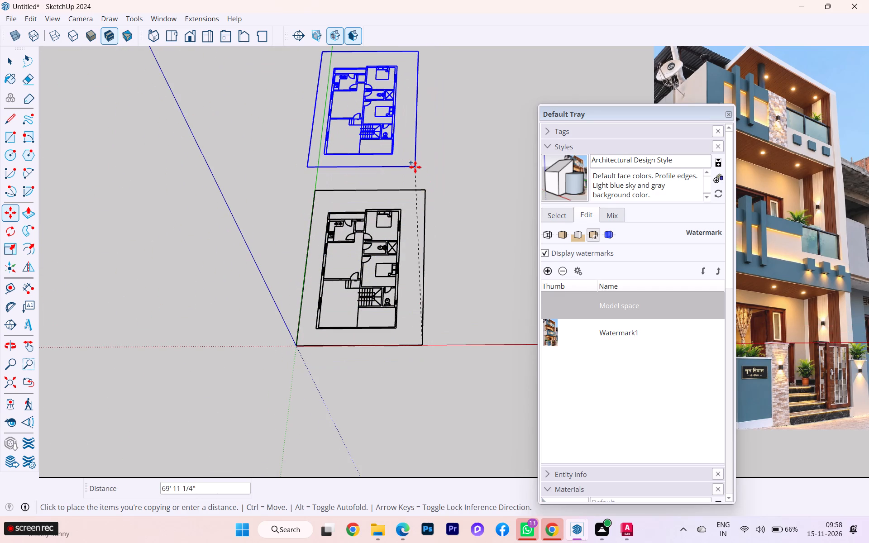
left_click(432, 160)
key("Escape")
scroll(433, 286, "down", 1)
scroll(408, 324, "up", 1)
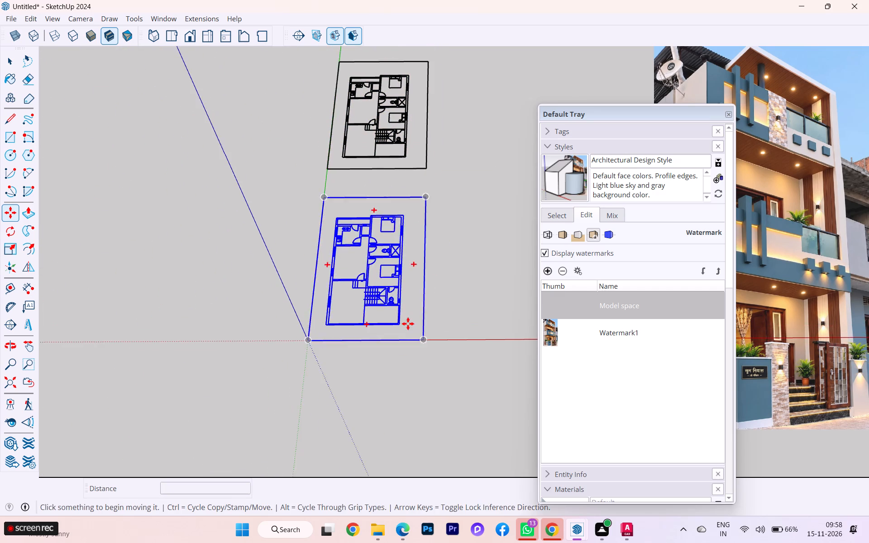
scroll(408, 324, "up", 1)
key("Escape")
Open the original floor plan's group for editing.
scroll(395, 329, "up", 2)
left_click(2, 59)
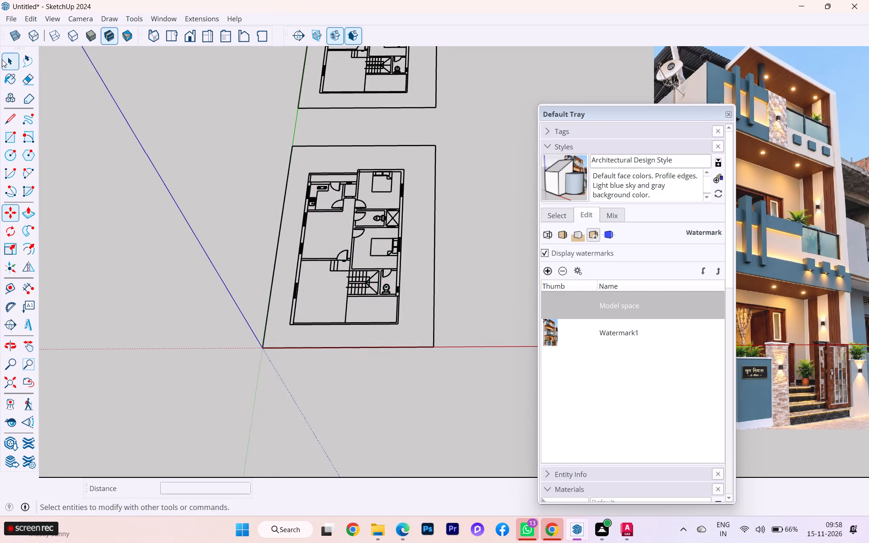
double_click(387, 314)
double_click(378, 295)
scroll(378, 295, "up", 2)
scroll(378, 295, "down", 2)
scroll(378, 295, "up", 1)
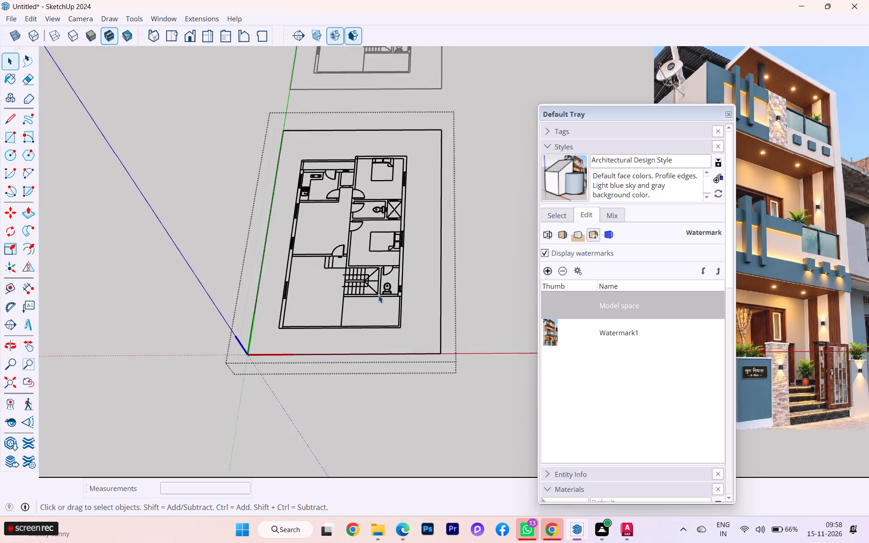
scroll(378, 295, "up", 2)
Trace the left outer wall's inner edge with the Line tool, about 40' 5 1/2", from the front corner to the kitchen's rear wall.
key("l")
key("Return")
scroll(274, 334, "up", 6)
left_click(241, 350)
scroll(260, 286, "down", 1)
scroll(260, 286, "up", 3)
scroll(260, 286, "down", 10)
scroll(242, 321, "up", 1)
scroll(242, 321, "down", 4)
scroll(259, 162, "up", 6)
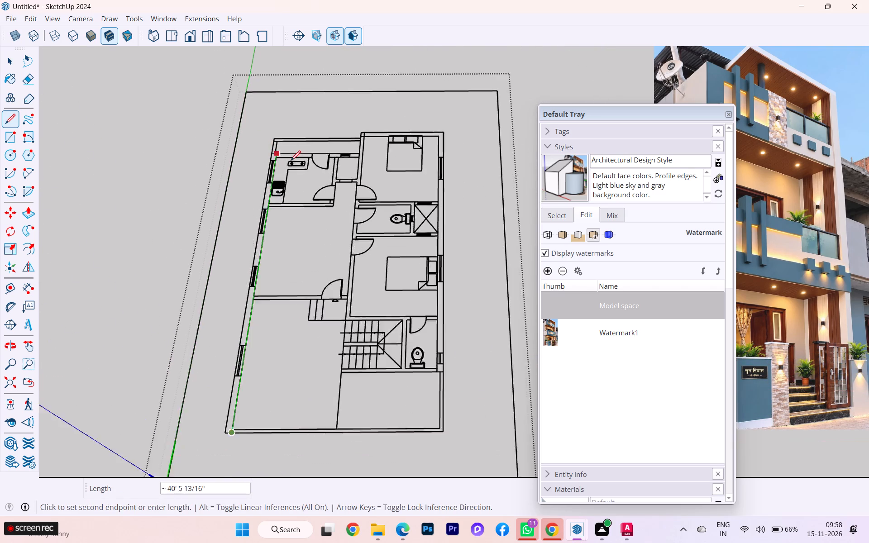
scroll(291, 161, "up", 3)
scroll(291, 161, "down", 2)
scroll(291, 161, "up", 2)
scroll(291, 161, "down", 3)
scroll(291, 161, "up", 2)
scroll(282, 151, "down", 3)
scroll(282, 151, "up", 2)
scroll(282, 151, "down", 1)
scroll(282, 151, "up", 9)
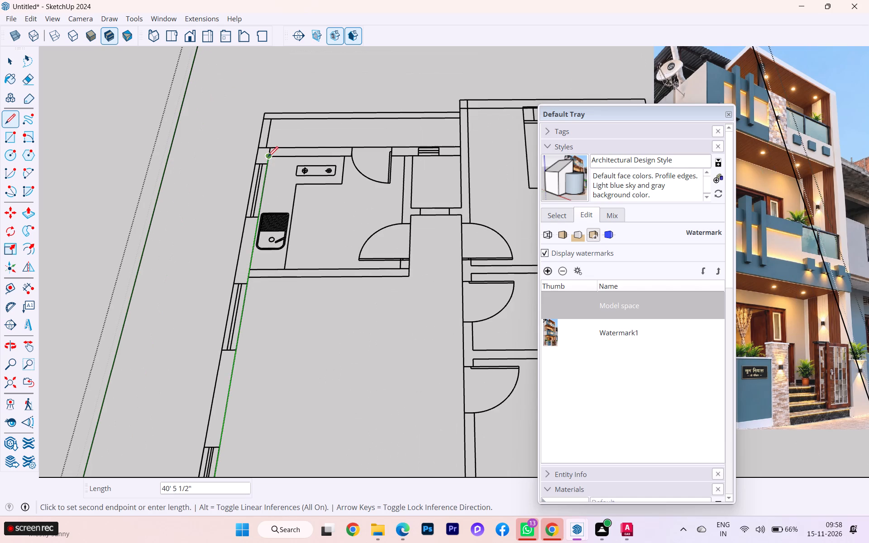
left_click(268, 156)
Trace both edges of the kitchen's rear wall, 12' along the inner edge and 12' 9" along the outer edge, and end the line.
left_click(460, 159)
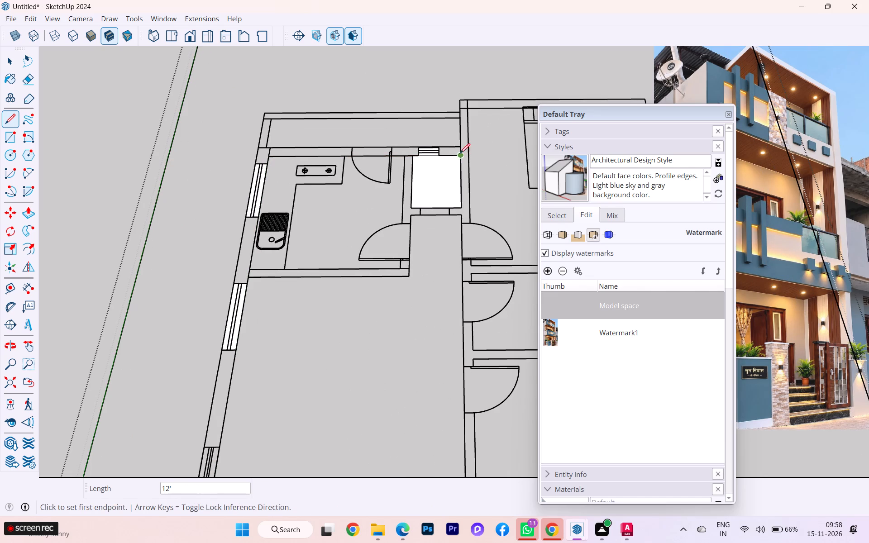
left_click(460, 146)
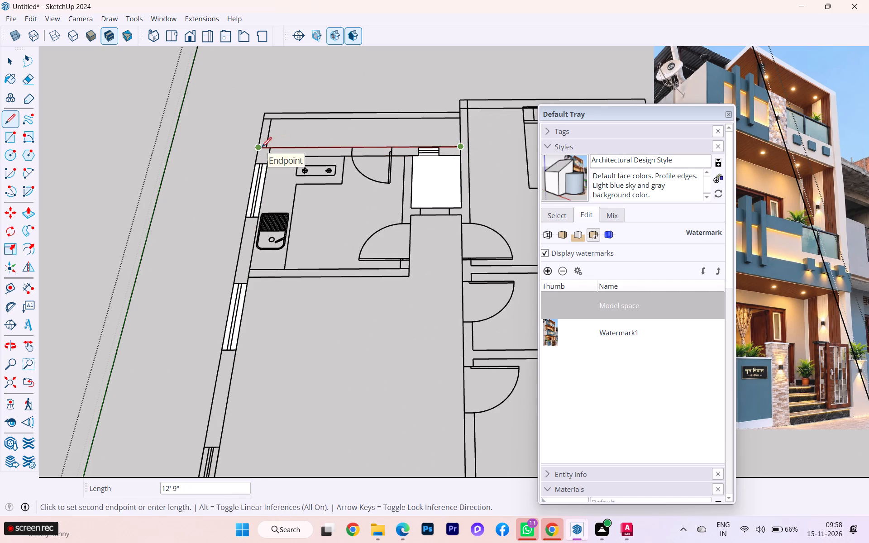
left_click(262, 147)
scroll(264, 129, "down", 6)
scroll(253, 141, "up", 1)
scroll(253, 141, "down", 5)
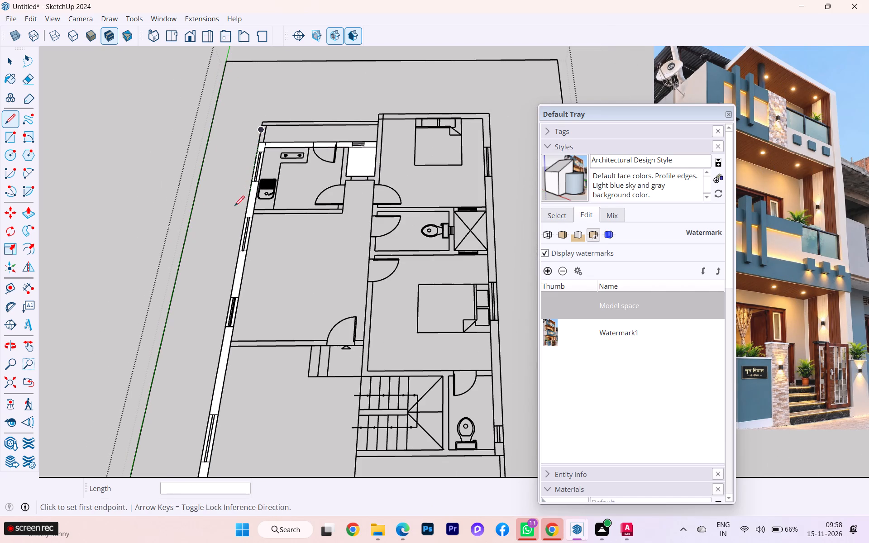
key("Escape")
scroll(257, 209, "down", 2)
key("Escape")
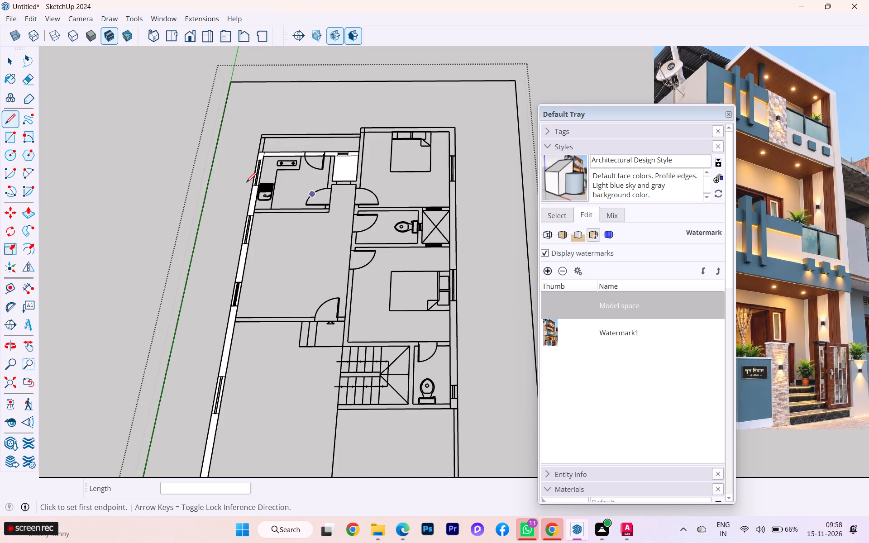
Trace the left wall's outer edge 2' 11" from the kitchen's rear wall to the plan's back corner.
scroll(257, 192, "up", 3)
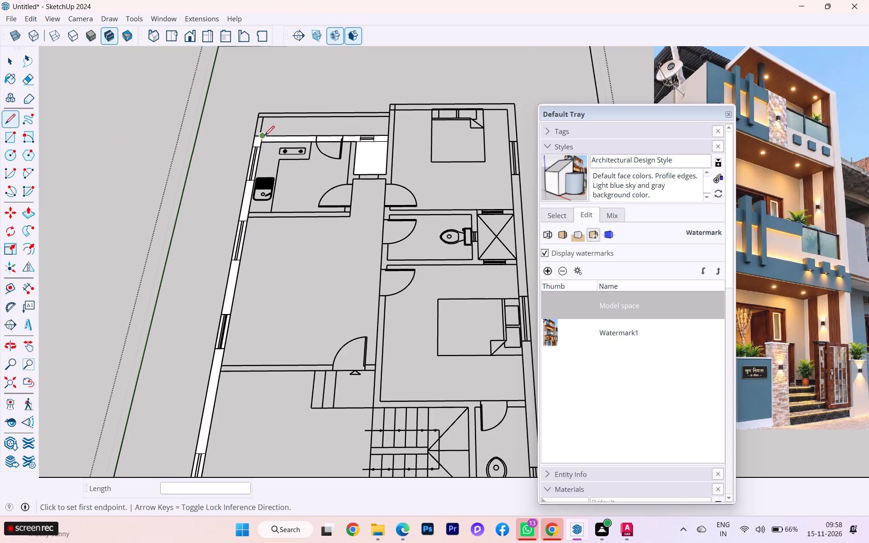
scroll(264, 136, "down", 3)
scroll(399, 195, "down", 2)
scroll(399, 194, "up", 1)
scroll(399, 194, "down", 1)
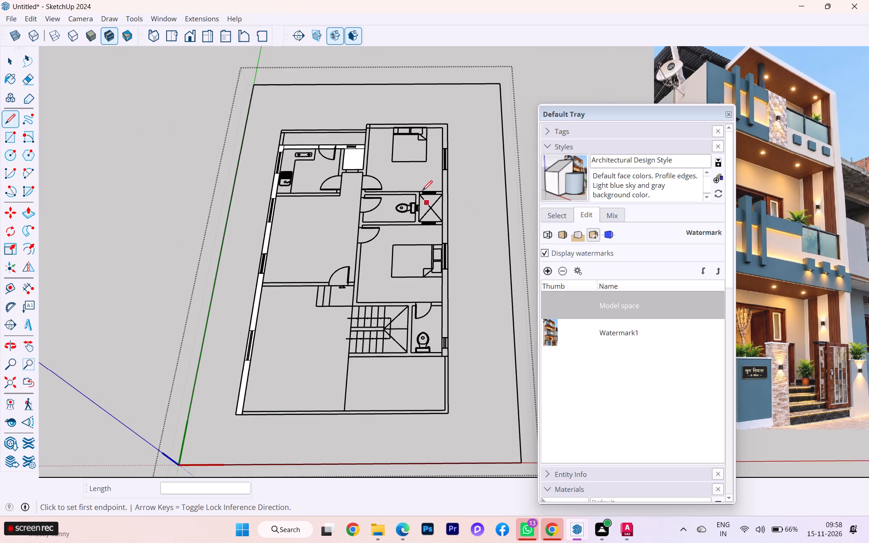
scroll(451, 173, "up", 1)
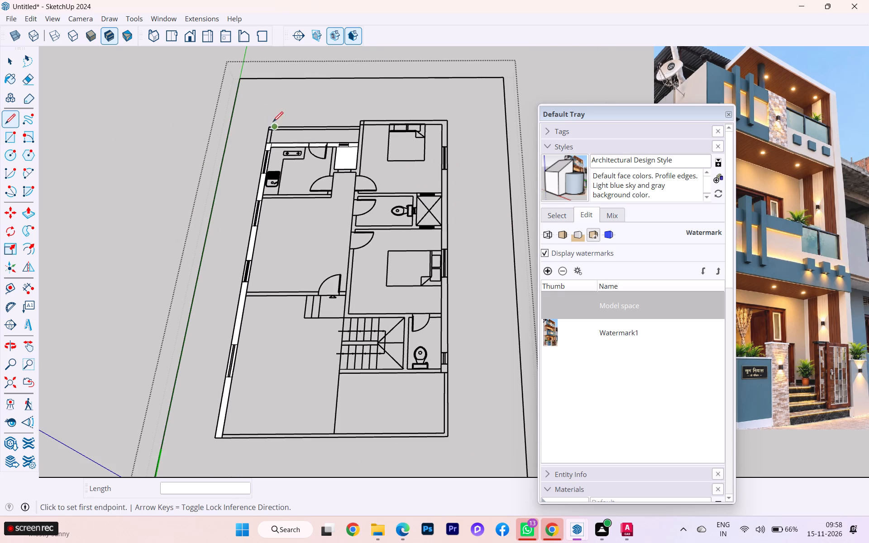
scroll(272, 122, "up", 5)
scroll(275, 148, "down", 1)
scroll(275, 147, "up", 7)
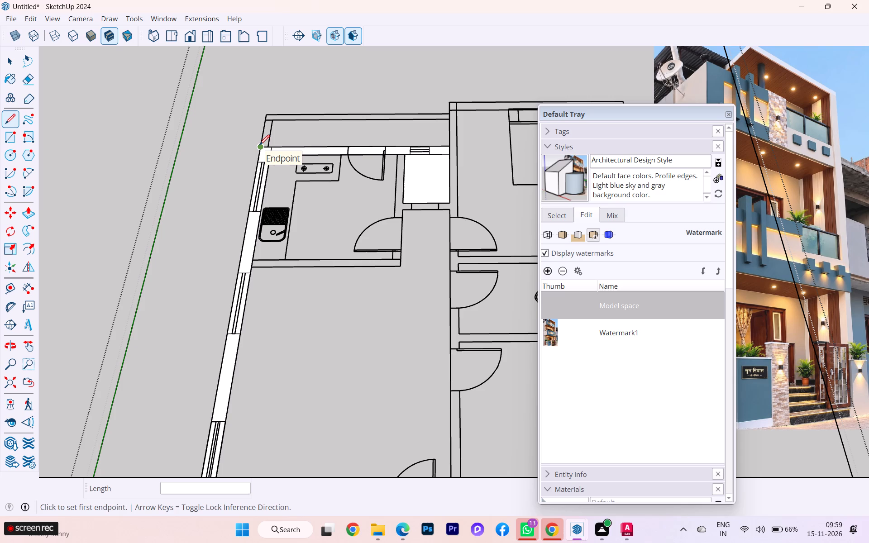
left_click(259, 145)
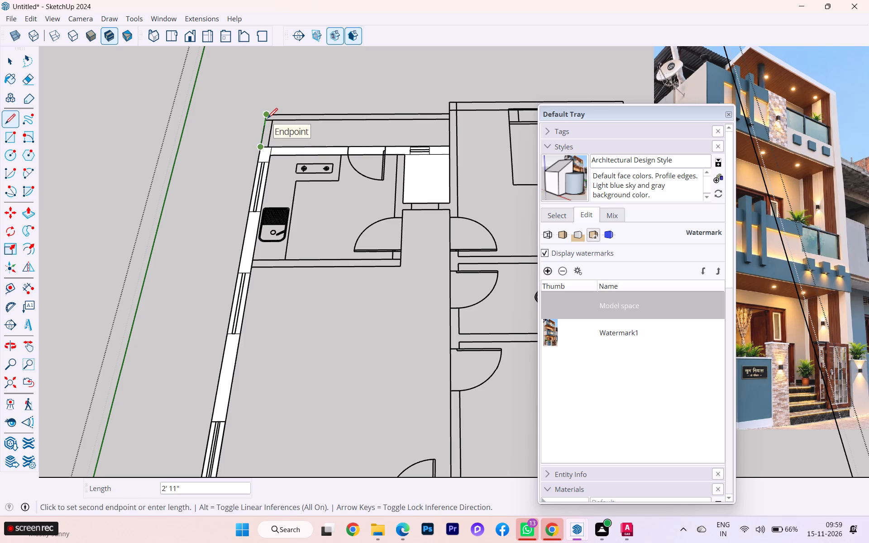
left_click(267, 118)
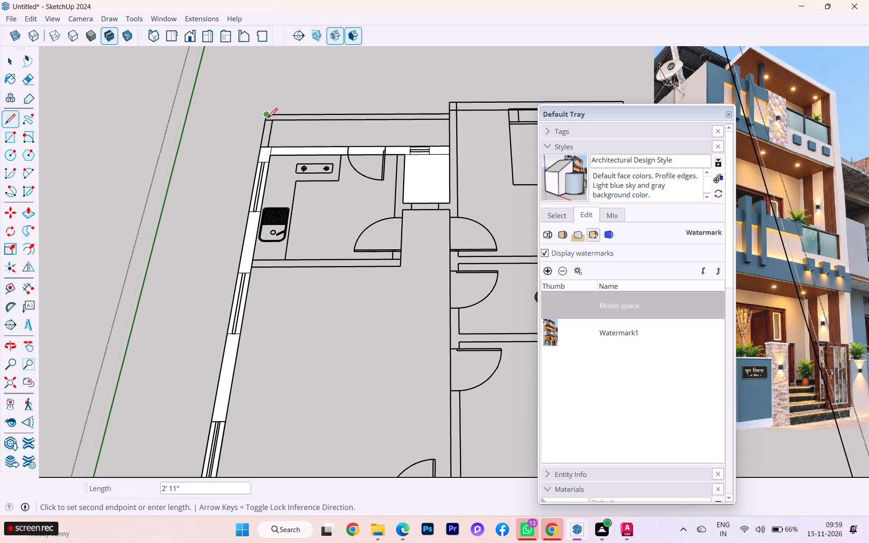
Trace the outer edge of the rearmost wall behind the kitchen up to the bedroom wall and close its 6" end.
scroll(272, 125, "up", 4)
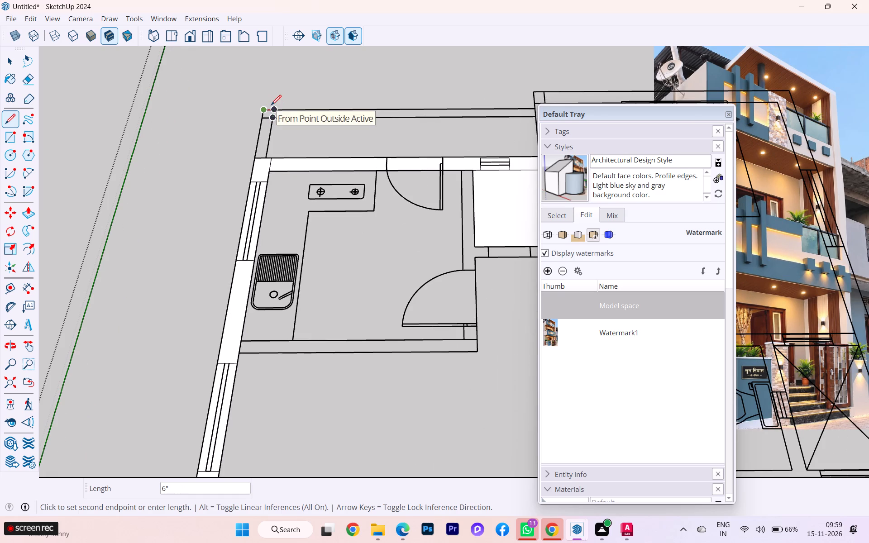
scroll(261, 108, "up", 2)
left_click(262, 108)
scroll(234, 113, "down", 3)
scroll(234, 114, "up", 1)
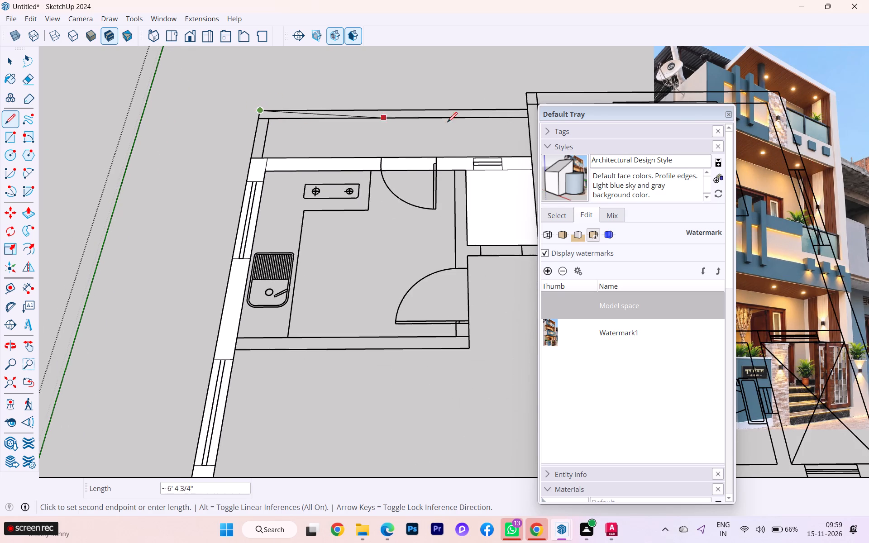
scroll(457, 120, "up", 1)
scroll(457, 116, "down", 1)
scroll(457, 116, "up", 1)
scroll(457, 116, "down", 6)
scroll(457, 115, "up", 1)
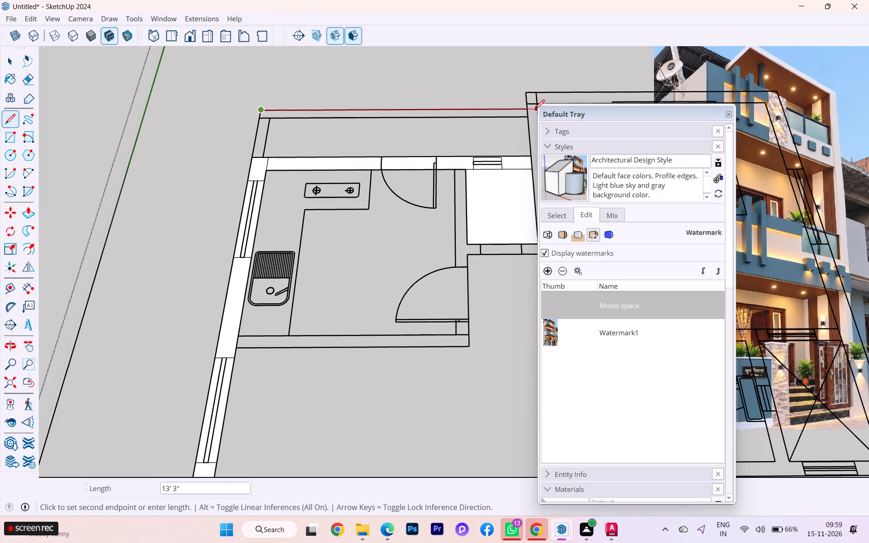
left_click(532, 110)
left_click(526, 121)
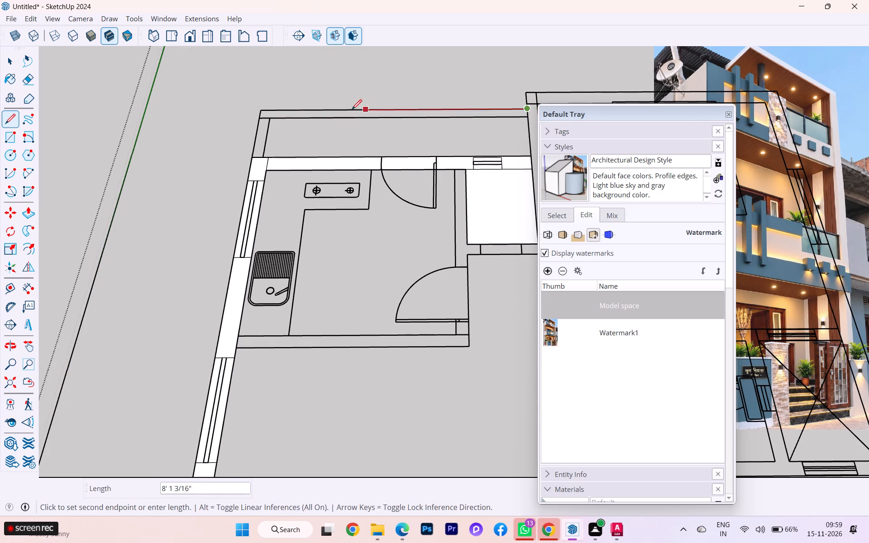
left_click(527, 117)
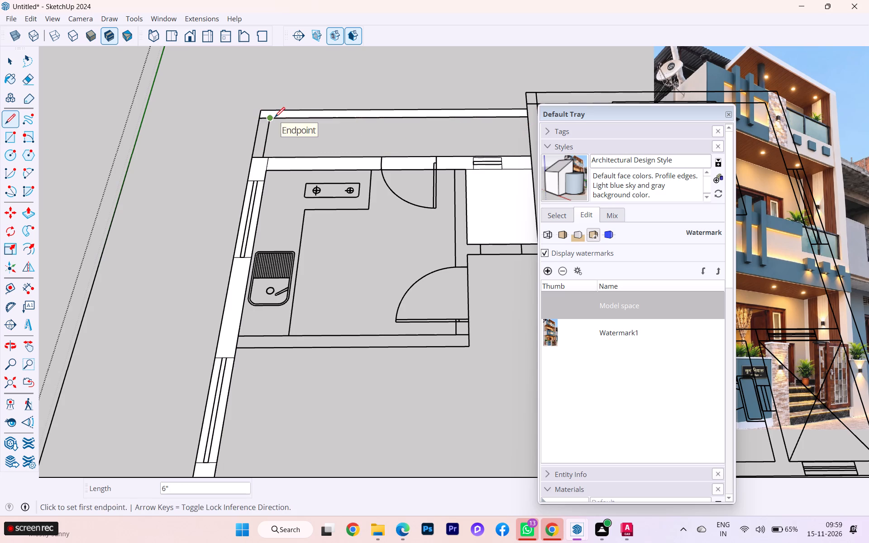
Trace the left wall's inner edge between the rearmost wall and the kitchen's rear wall.
left_click(275, 117)
left_click(264, 156)
key("Escape")
scroll(268, 159, "down", 2)
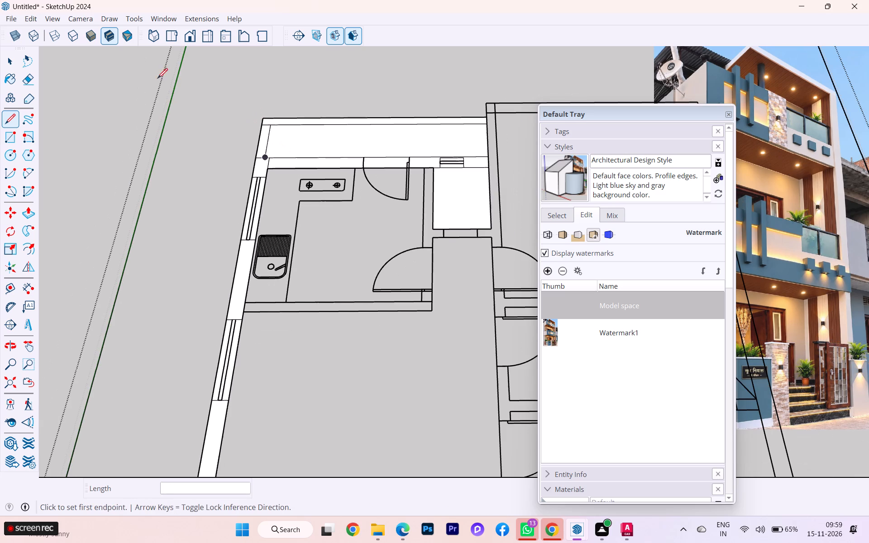
Delete the face filling the open strip behind the kitchen, between the two rear walls.
left_click(6, 59)
left_click(302, 132)
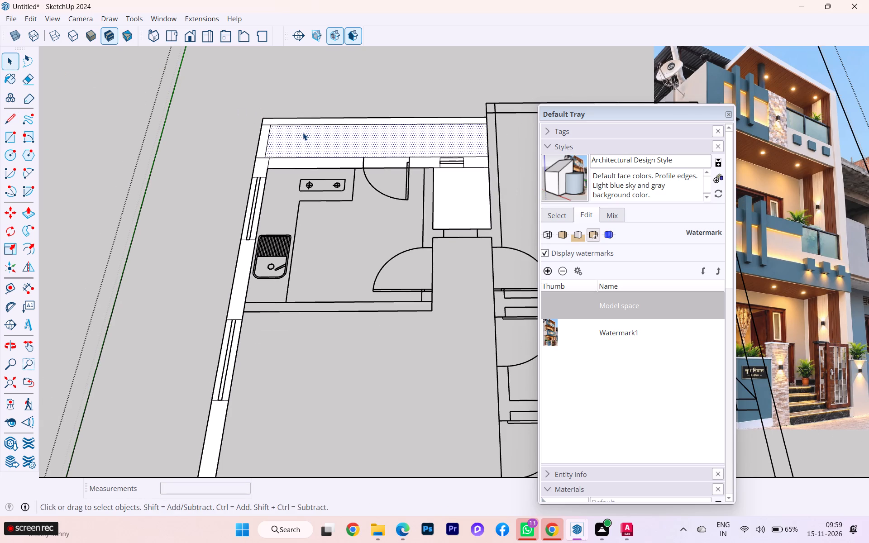
key("Delete")
scroll(164, 119, "down", 2)
scroll(161, 118, "up", 1)
scroll(160, 119, "down", 2)
scroll(209, 142, "up", 3)
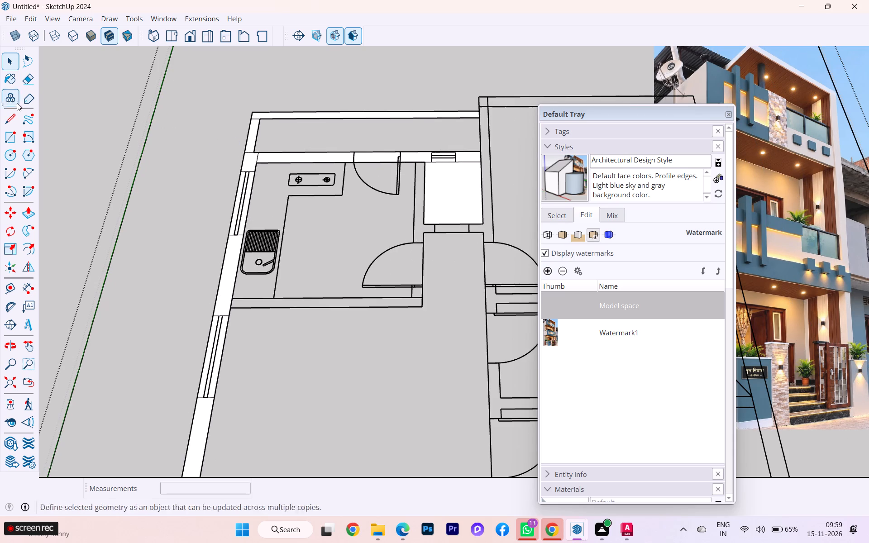
Erase the dividing edge where the kitchen's rear wall meets the left wall so their faces join.
left_click(32, 85)
scroll(267, 158, "up", 3)
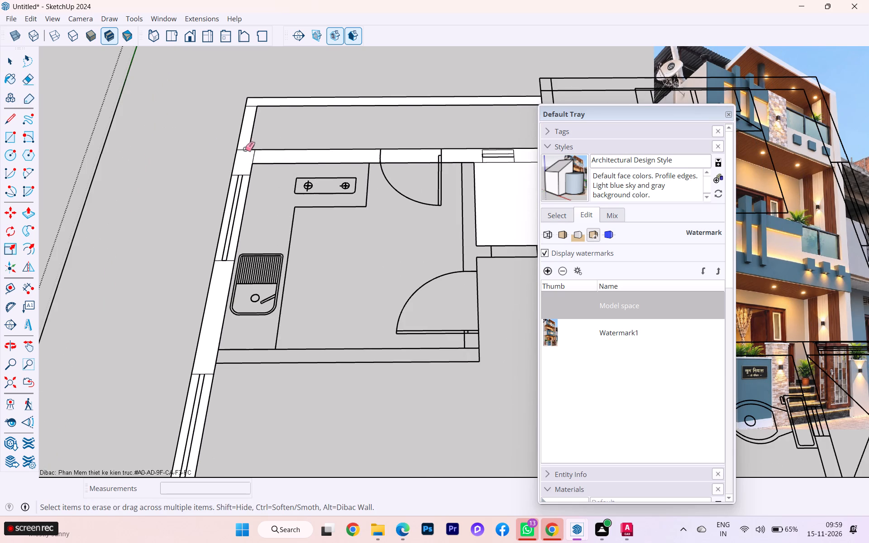
left_click(245, 149)
key("ctrl+z")
scroll(266, 147, "down", 5)
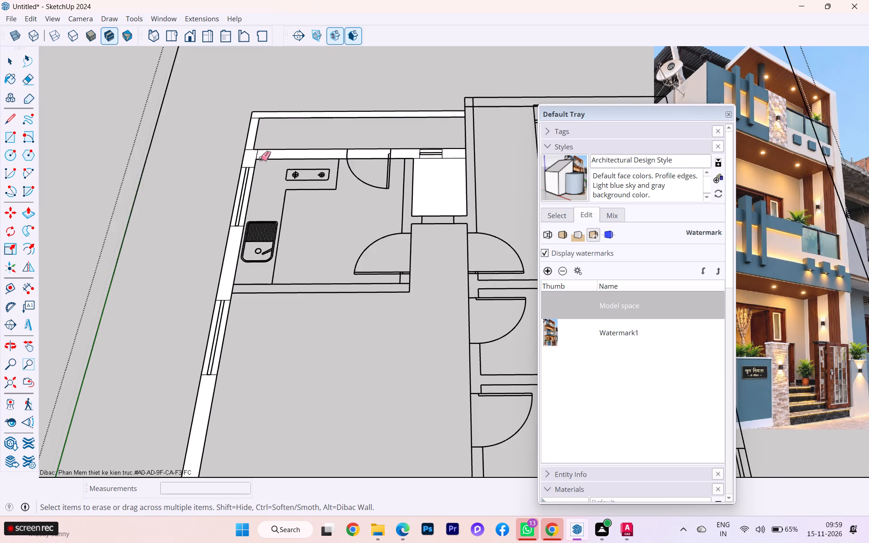
scroll(261, 158, "up", 4)
left_click(256, 154)
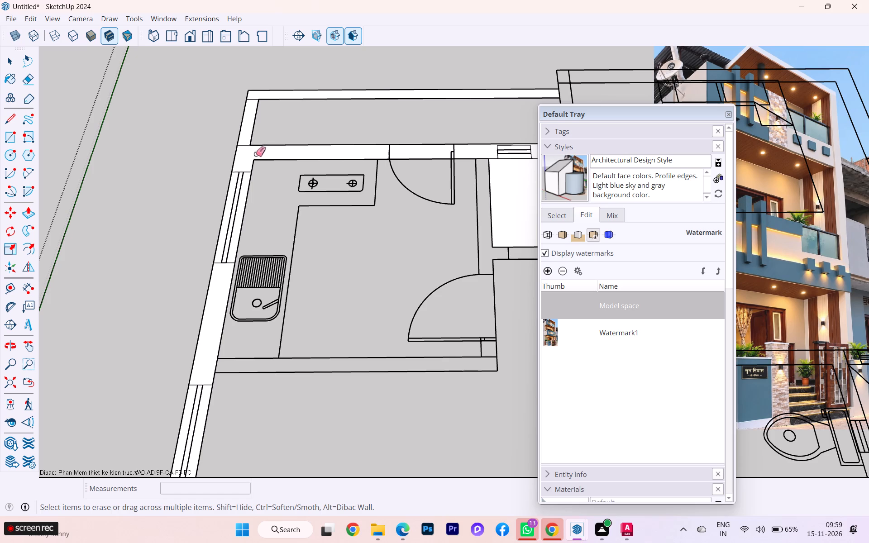
Delete the face filling the small shaft between the kitchen and the rear bedroom.
scroll(267, 135, "down", 4)
scroll(377, 164, "down", 1)
scroll(364, 162, "up", 1)
scroll(290, 223, "down", 5)
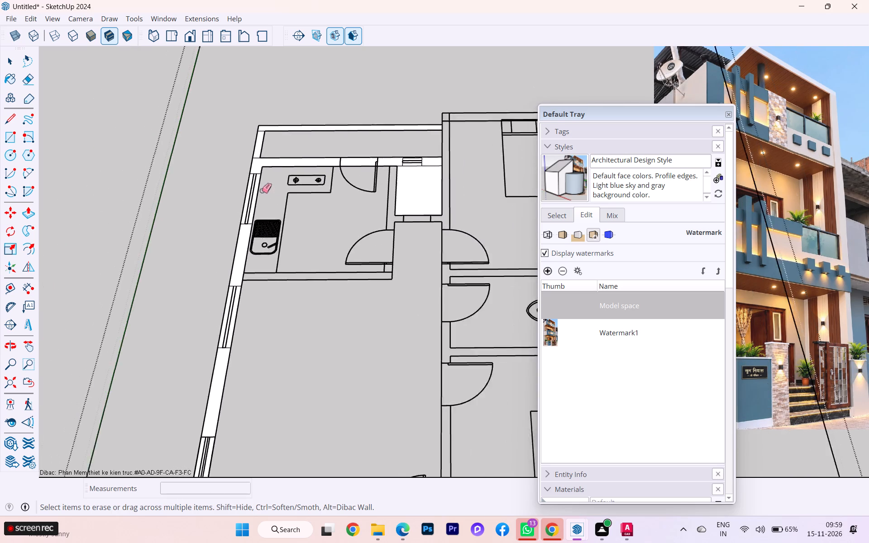
scroll(246, 201, "down", 7)
scroll(238, 198, "up", 4)
scroll(238, 198, "down", 5)
scroll(238, 198, "up", 1)
scroll(238, 198, "down", 2)
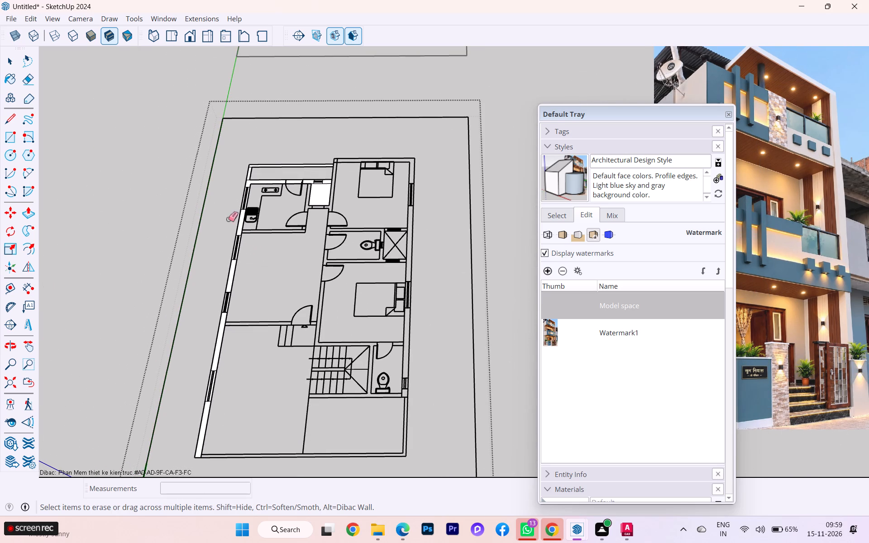
left_click(16, 119)
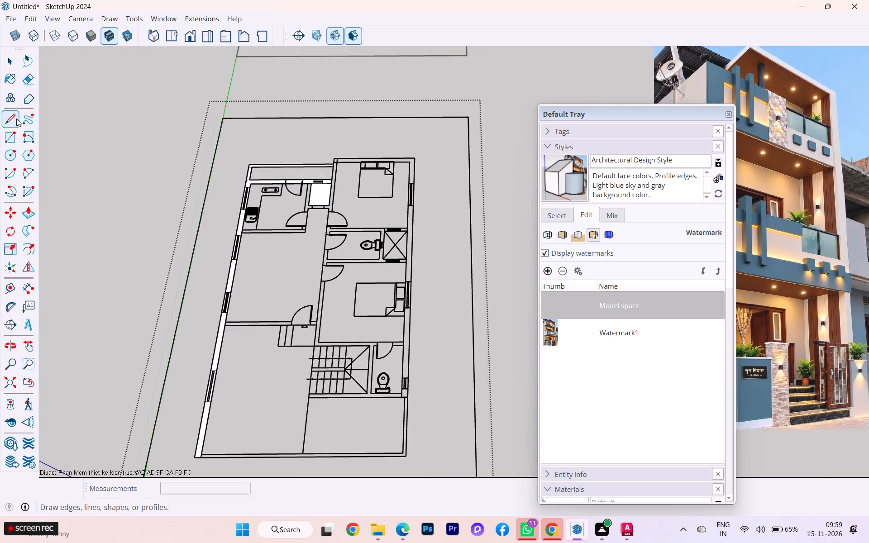
scroll(353, 173, "up", 2)
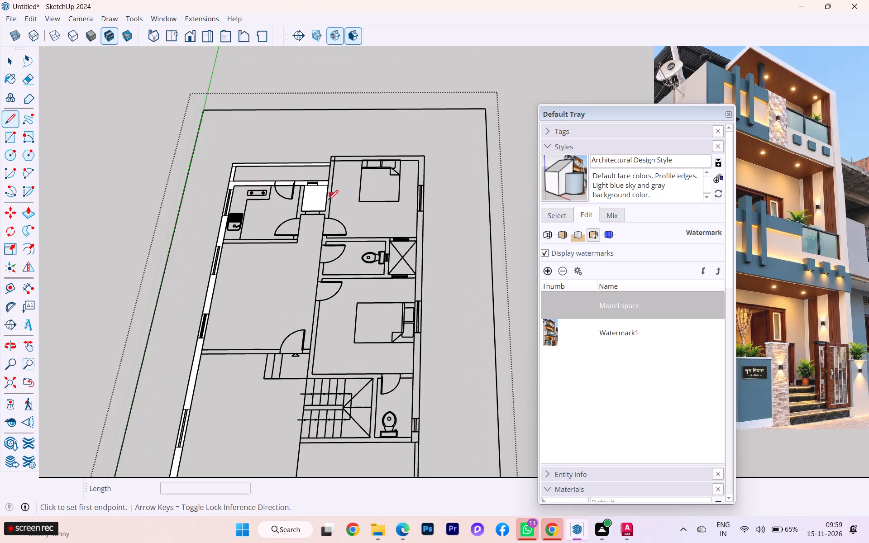
scroll(324, 207, "up", 4)
left_click(13, 67)
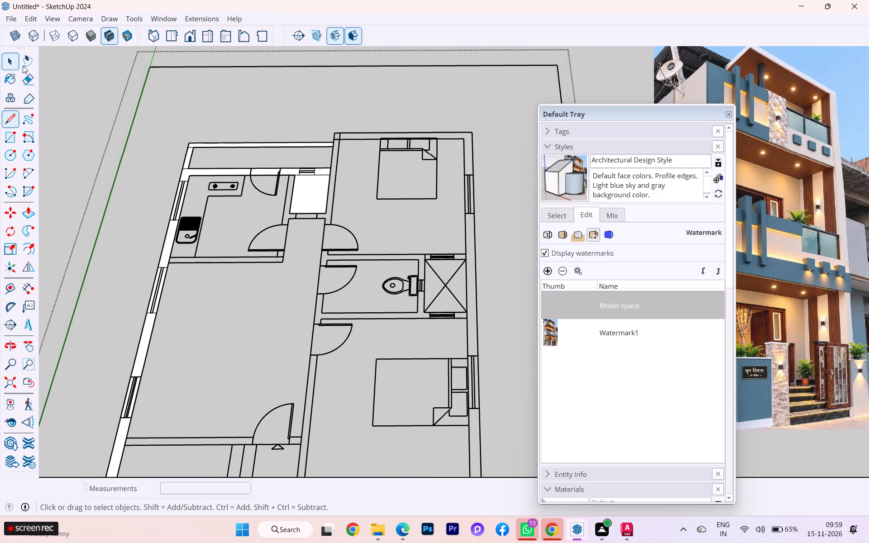
left_click(317, 197)
key("Delete")
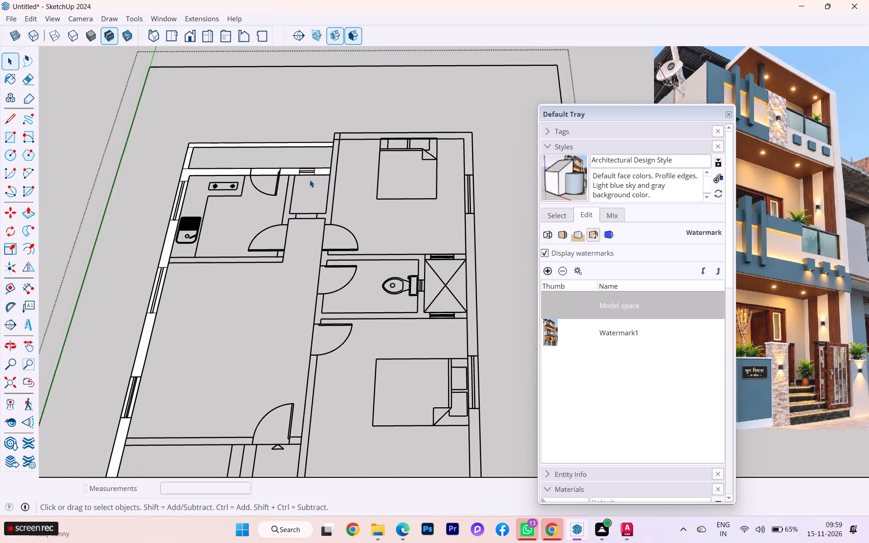
Delete the wall face spanning the door opening in the kitchen's rear wall.
scroll(310, 178, "up", 9)
scroll(278, 172, "down", 1)
scroll(273, 171, "up", 2)
scroll(256, 166, "down", 1)
scroll(253, 165, "up", 6)
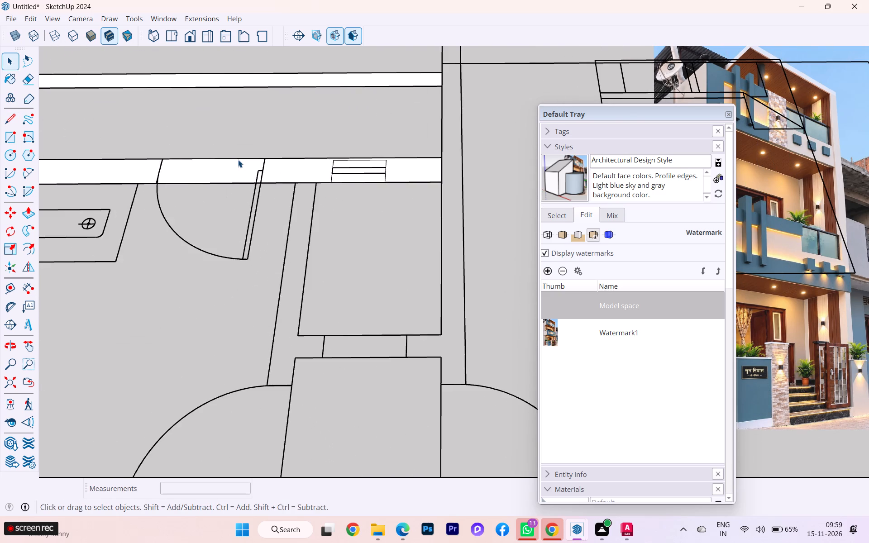
scroll(238, 160, "down", 1)
scroll(238, 160, "up", 3)
scroll(105, 163, "down", 1)
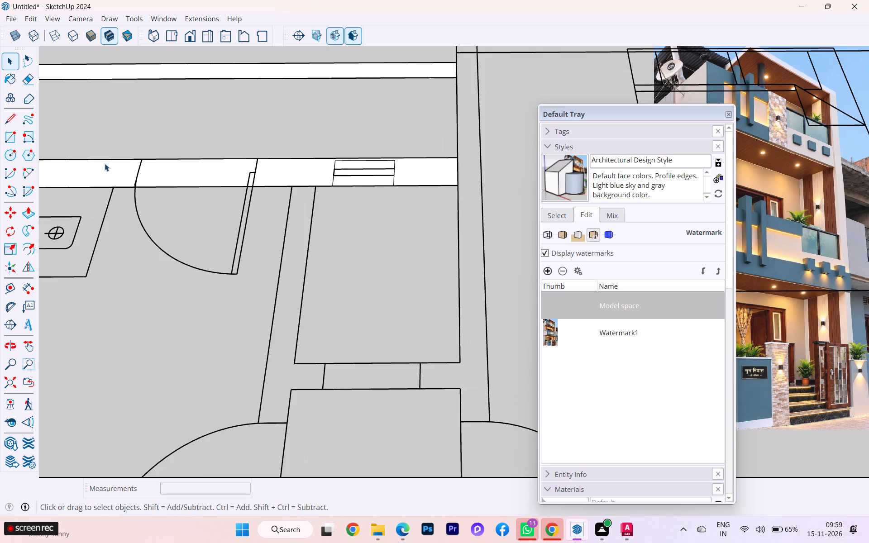
scroll(126, 173, "up", 2)
scroll(126, 173, "down", 5)
scroll(126, 173, "up", 3)
scroll(126, 174, "down", 1)
scroll(126, 174, "up", 3)
left_click(176, 177)
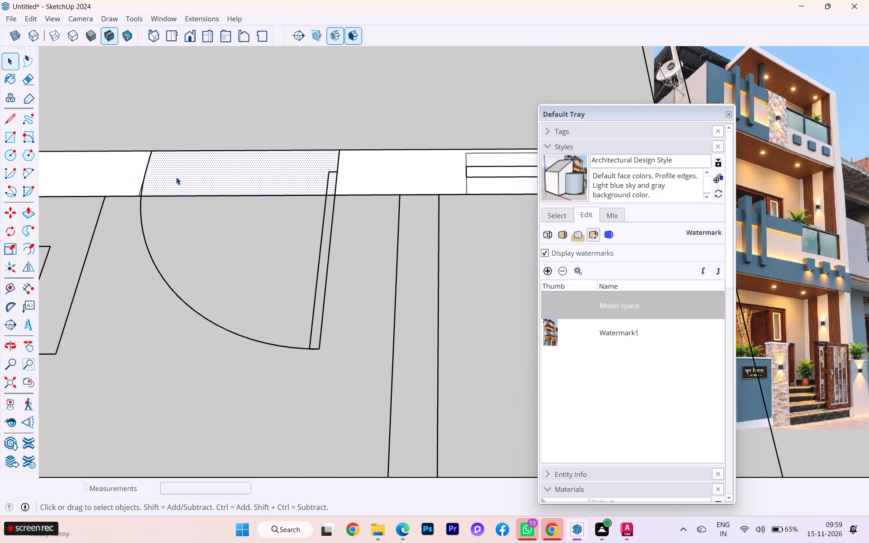
key("Delete")
Draw 9" lines across the rear wall at both ends of the shaft's small window.
scroll(273, 172, "down", 1)
scroll(273, 172, "up", 1)
scroll(273, 172, "down", 1)
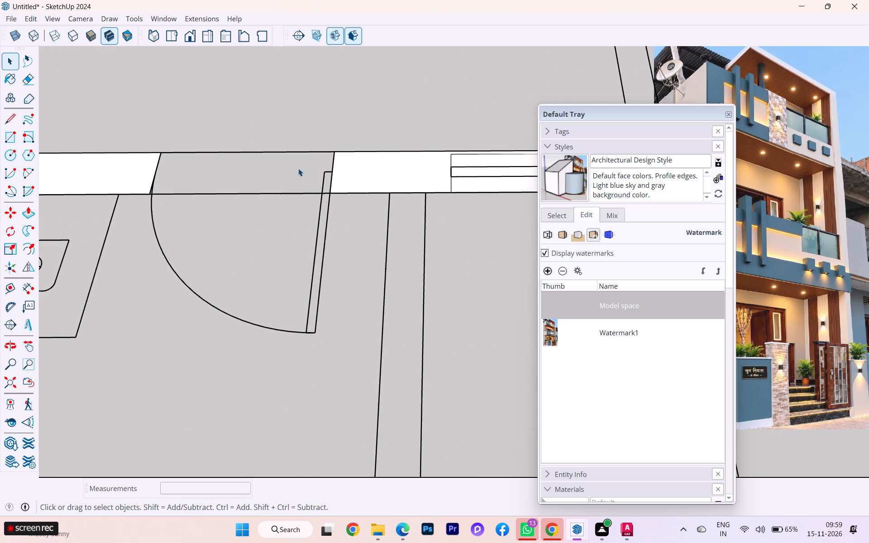
scroll(308, 160, "down", 3)
scroll(309, 159, "up", 1)
scroll(309, 159, "down", 2)
scroll(356, 135, "down", 2)
scroll(356, 135, "up", 1)
scroll(356, 135, "down", 3)
scroll(356, 135, "up", 3)
scroll(356, 135, "down", 2)
scroll(356, 136, "up", 3)
scroll(356, 136, "down", 5)
scroll(403, 156, "up", 1)
scroll(403, 156, "down", 2)
scroll(405, 156, "up", 2)
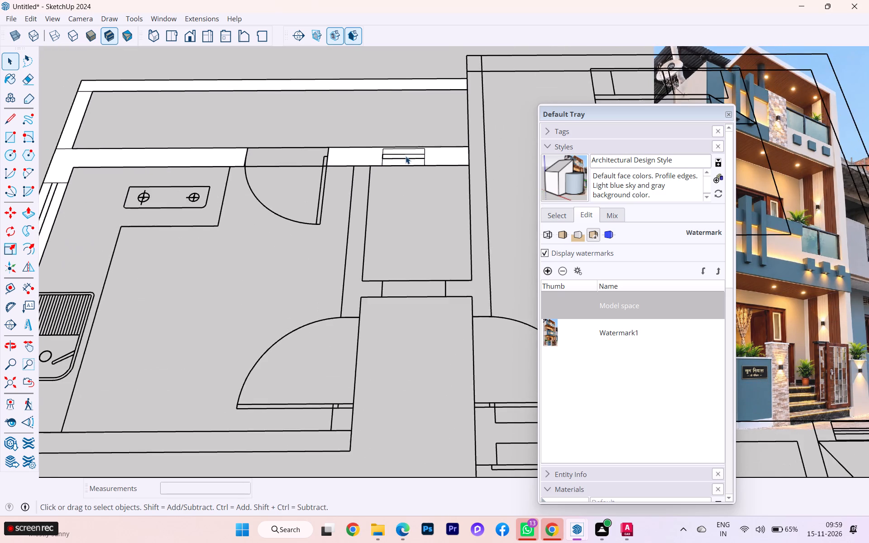
scroll(406, 156, "up", 4)
scroll(406, 157, "down", 2)
scroll(406, 157, "up", 2)
scroll(405, 157, "down", 1)
key("l")
key("Return")
scroll(370, 189, "up", 3)
scroll(373, 190, "down", 1)
left_click(376, 162)
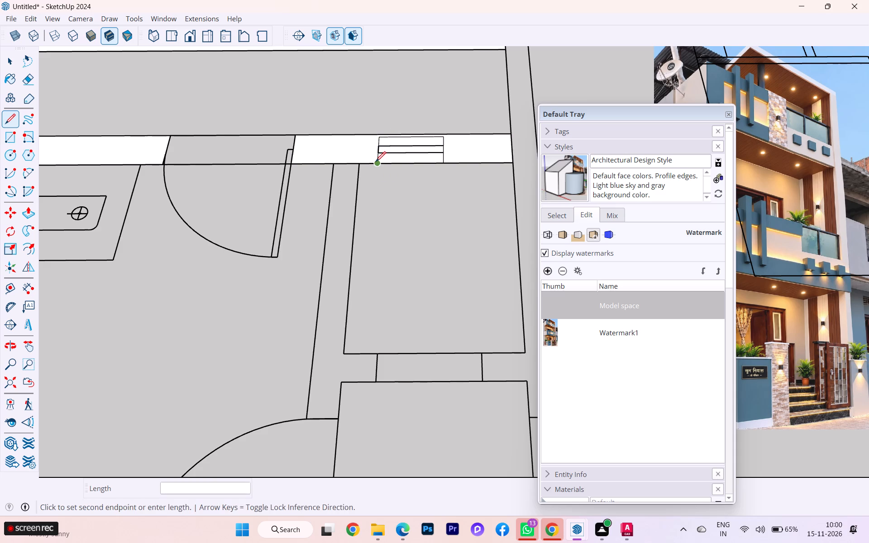
left_click(377, 131)
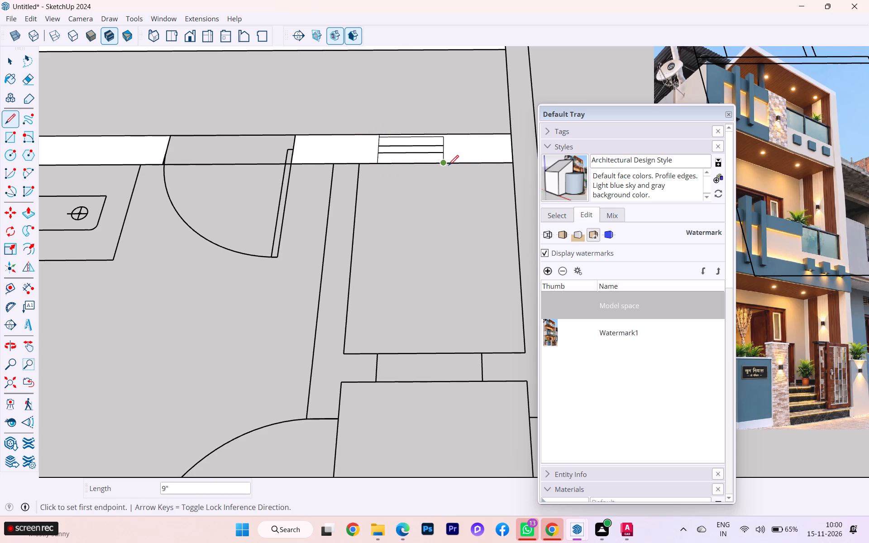
left_click(449, 165)
left_click(446, 132)
key("Escape")
Delete the face strips filling the shaft's window opening in the rear wall.
left_click(8, 59)
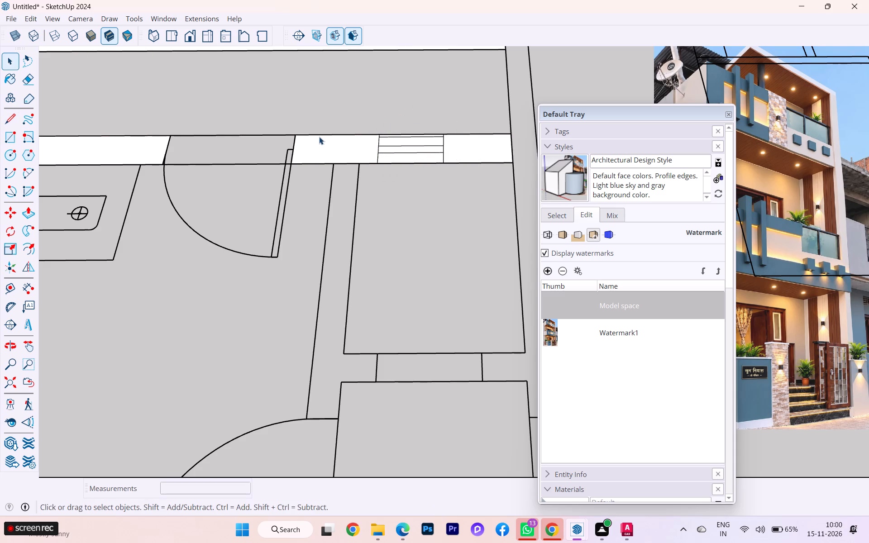
left_click(399, 142)
key("Delete")
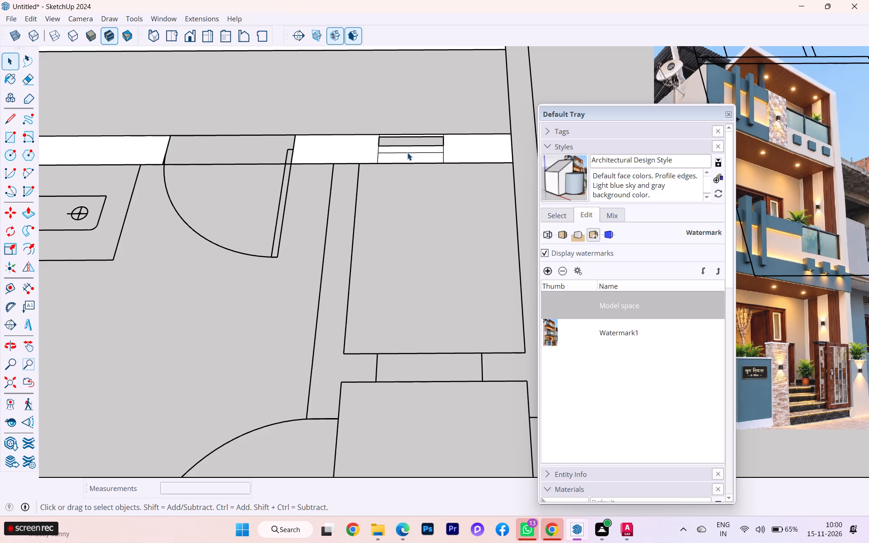
left_click(407, 152)
left_click(409, 148)
key("Delete")
left_click(406, 156)
key("Delete")
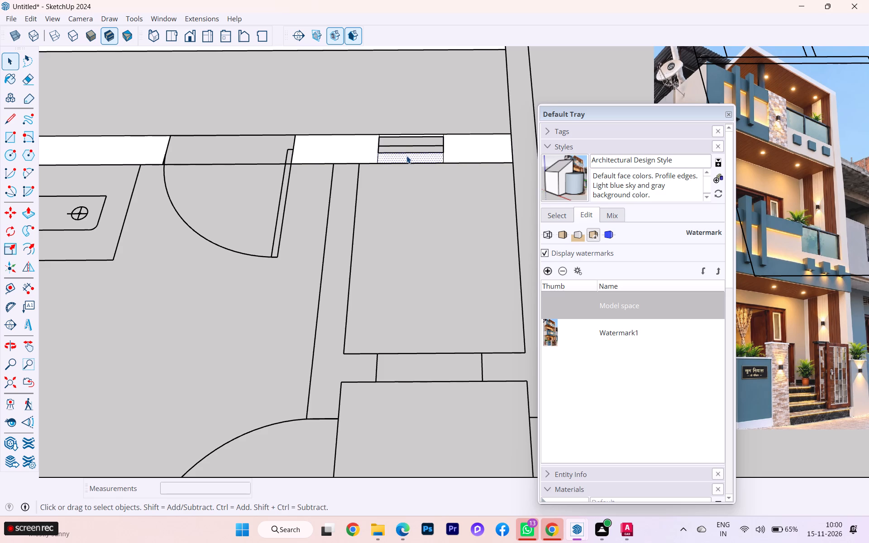
scroll(410, 135, "up", 2)
scroll(410, 135, "down", 1)
scroll(410, 135, "up", 4)
scroll(410, 135, "down", 1)
scroll(410, 135, "up", 2)
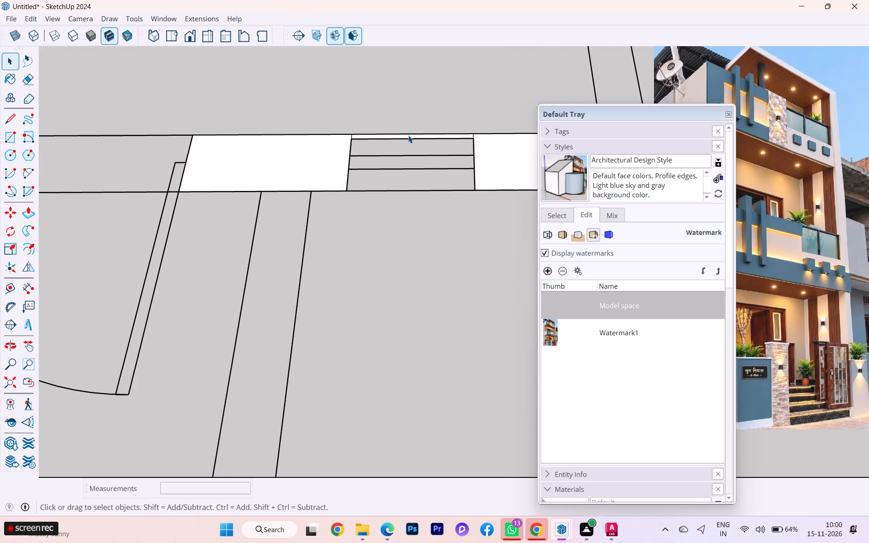
left_click(404, 136)
key("Delete")
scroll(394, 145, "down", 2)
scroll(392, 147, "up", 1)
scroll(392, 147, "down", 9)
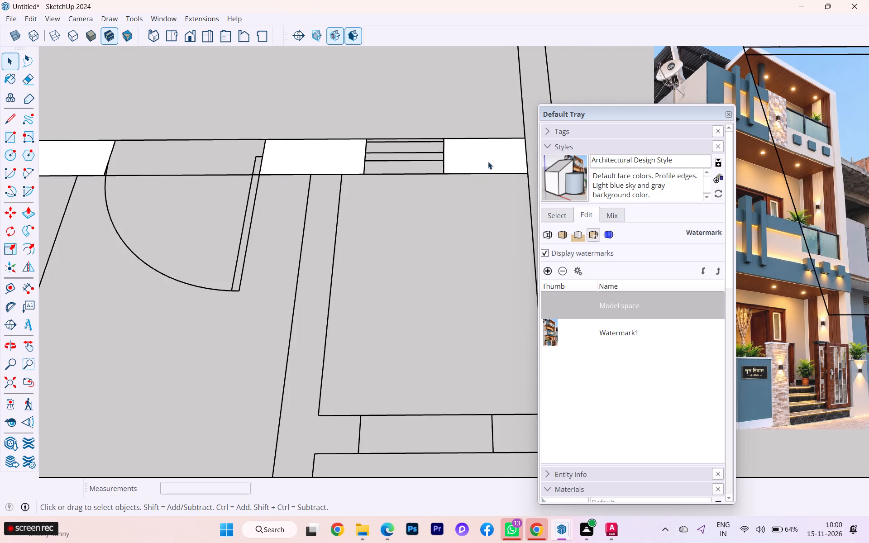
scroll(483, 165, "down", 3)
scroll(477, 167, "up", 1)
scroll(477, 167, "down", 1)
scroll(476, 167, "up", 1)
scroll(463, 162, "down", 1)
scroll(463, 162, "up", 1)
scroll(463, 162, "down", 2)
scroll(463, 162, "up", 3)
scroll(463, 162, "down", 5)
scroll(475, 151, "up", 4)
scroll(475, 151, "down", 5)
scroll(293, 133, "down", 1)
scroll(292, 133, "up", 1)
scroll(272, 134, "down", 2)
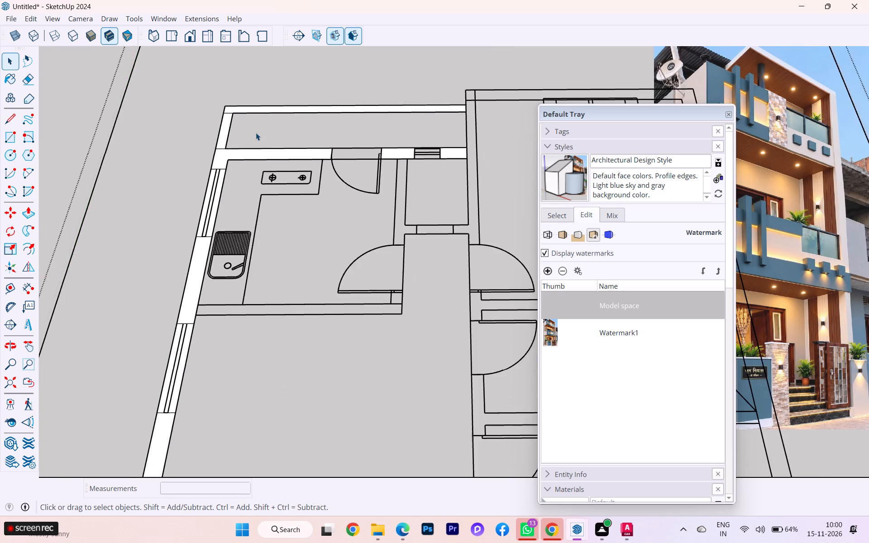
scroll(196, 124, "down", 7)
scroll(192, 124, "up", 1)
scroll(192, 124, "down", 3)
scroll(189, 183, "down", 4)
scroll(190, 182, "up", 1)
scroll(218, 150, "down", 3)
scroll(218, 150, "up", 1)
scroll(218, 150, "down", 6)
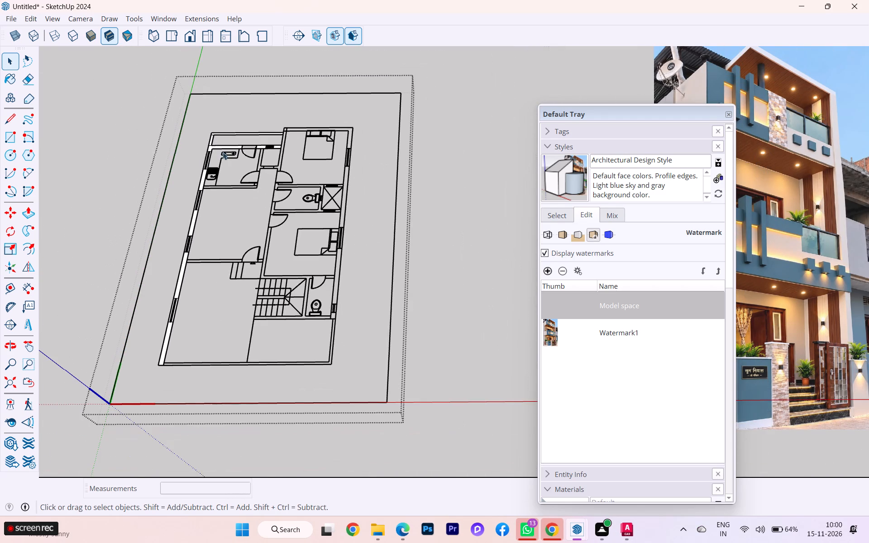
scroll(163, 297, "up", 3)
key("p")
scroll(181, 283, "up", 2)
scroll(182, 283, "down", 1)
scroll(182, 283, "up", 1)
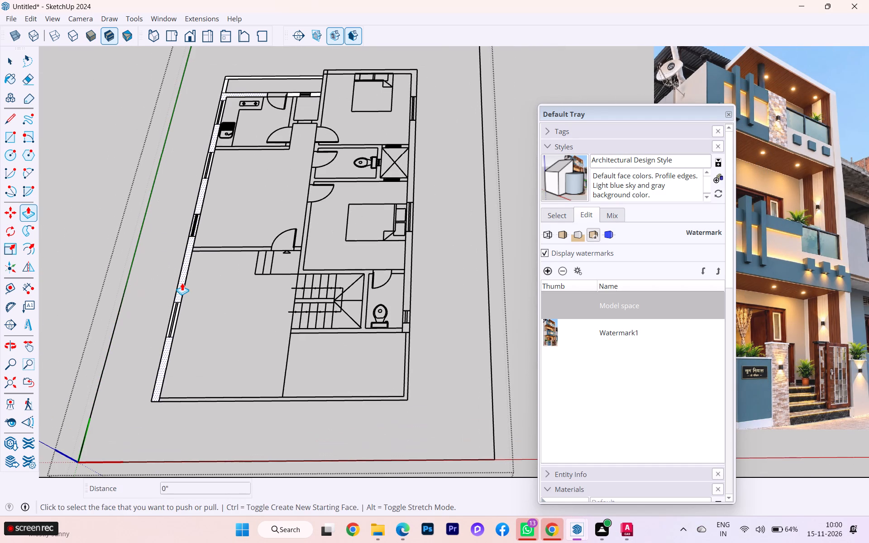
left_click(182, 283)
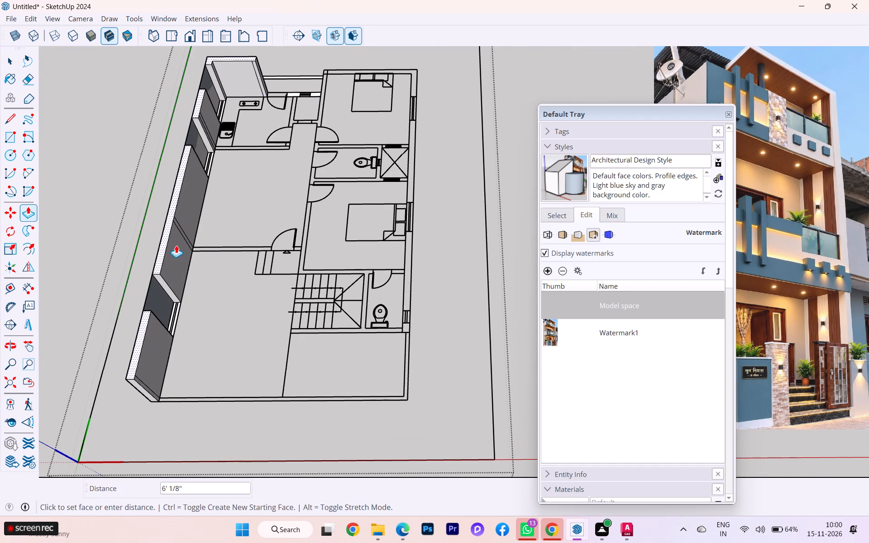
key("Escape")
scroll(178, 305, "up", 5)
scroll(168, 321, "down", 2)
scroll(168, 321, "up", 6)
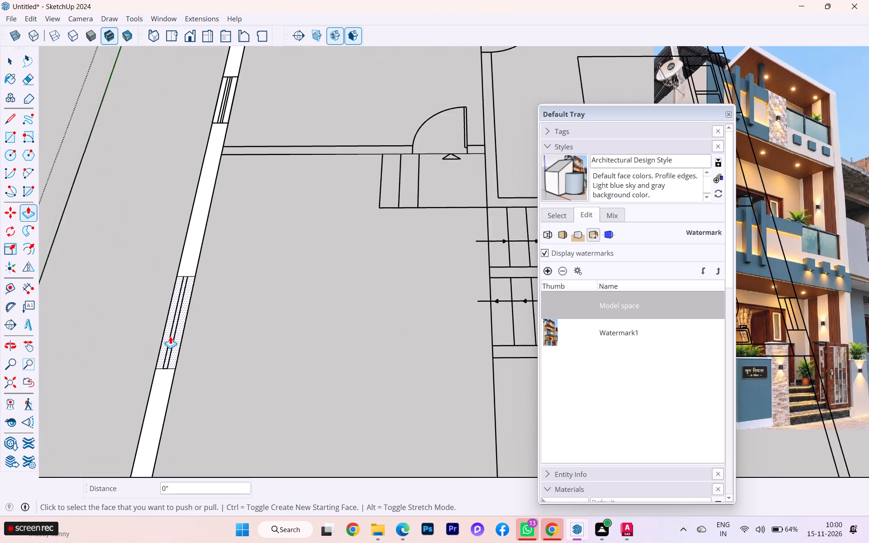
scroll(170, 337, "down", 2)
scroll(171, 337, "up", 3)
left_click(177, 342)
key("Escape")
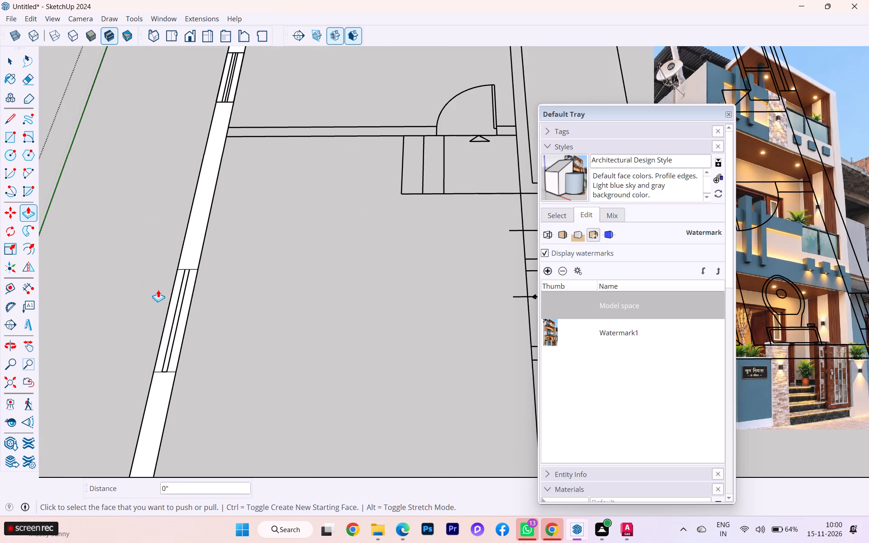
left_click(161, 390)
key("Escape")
Raise the long side wall's face 10' with Push/Pull.
scroll(147, 345, "down", 1)
middle_click_drag(150, 343, 395, 126)
scroll(313, 248, "up", 1)
middle_click_drag(363, 160, 309, 234)
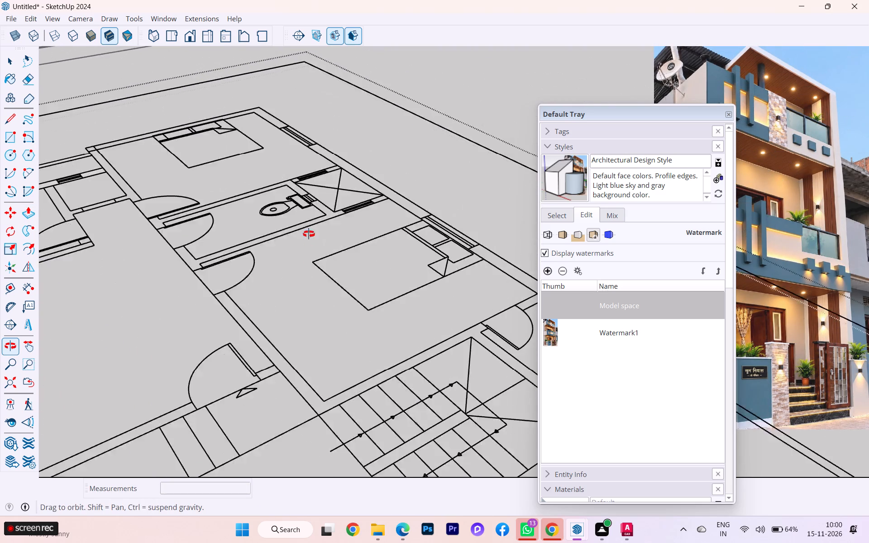
middle_click_drag(309, 234, 313, 220)
scroll(360, 184, "down", 2)
scroll(362, 184, "up", 1)
scroll(362, 184, "down", 4)
scroll(271, 290, "down", 2)
scroll(221, 343, "up", 13)
scroll(214, 374, "down", 2)
scroll(214, 373, "up", 5)
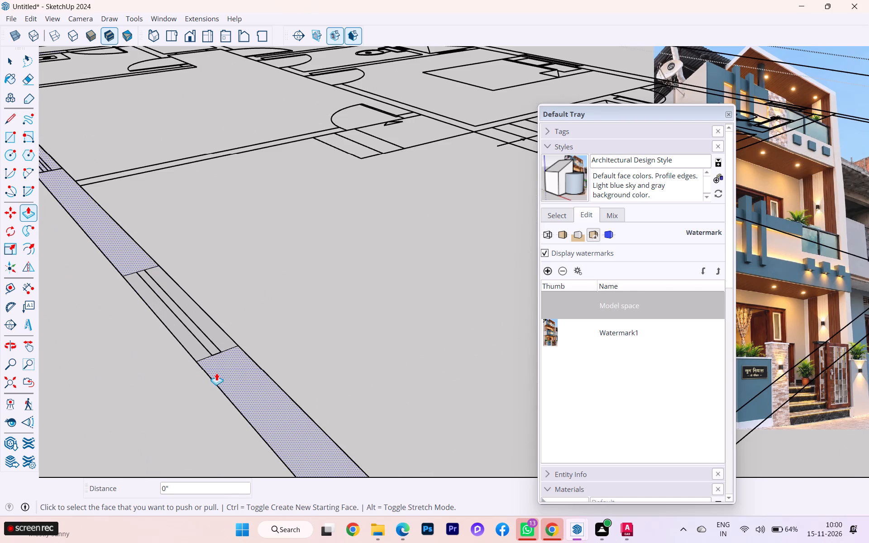
left_click(217, 372)
key("Escape")
left_click(228, 363)
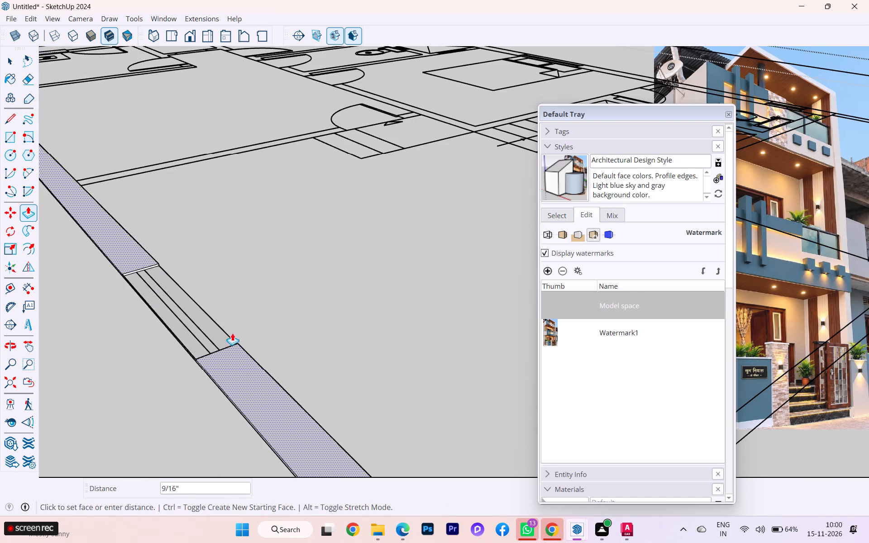
scroll(280, 225, "down", 1)
scroll(282, 221, "up", 1)
scroll(286, 213, "down", 5)
scroll(291, 200, "up", 1)
scroll(291, 198, "down", 1)
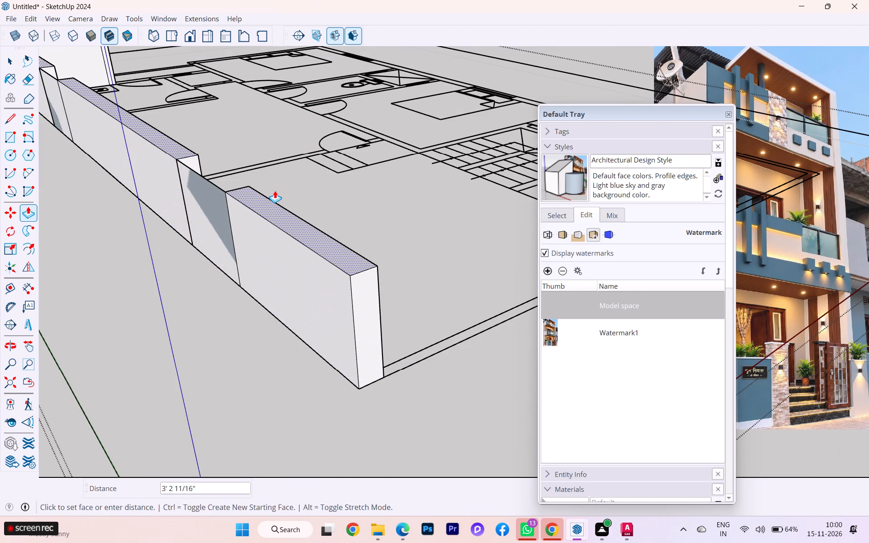
type("10'")
key("Return")
Delete the outer faces covering the three window openings along the raised side wall.
scroll(281, 277, "down", 2)
scroll(282, 293, "up", 2)
scroll(282, 294, "down", 2)
scroll(262, 348, "up", 1)
scroll(263, 350, "down", 9)
scroll(225, 210, "up", 4)
scroll(217, 176, "down", 1)
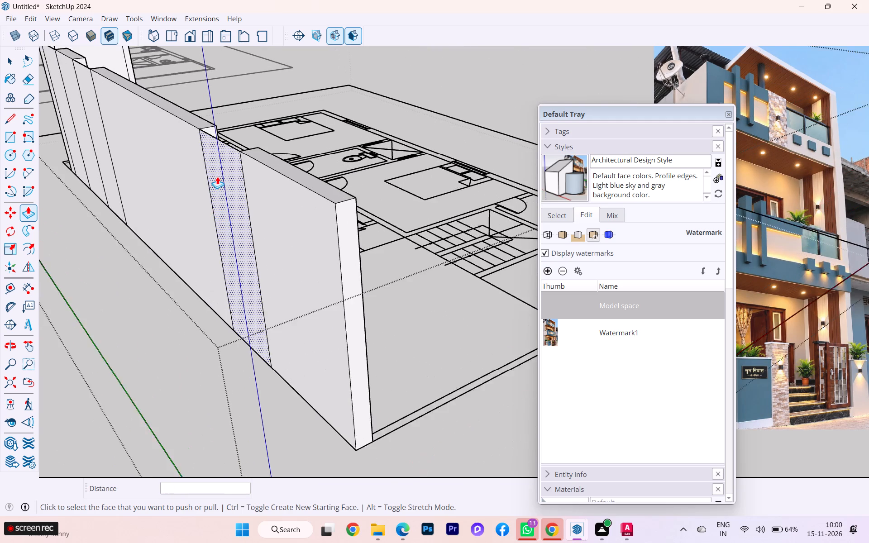
left_click(222, 162)
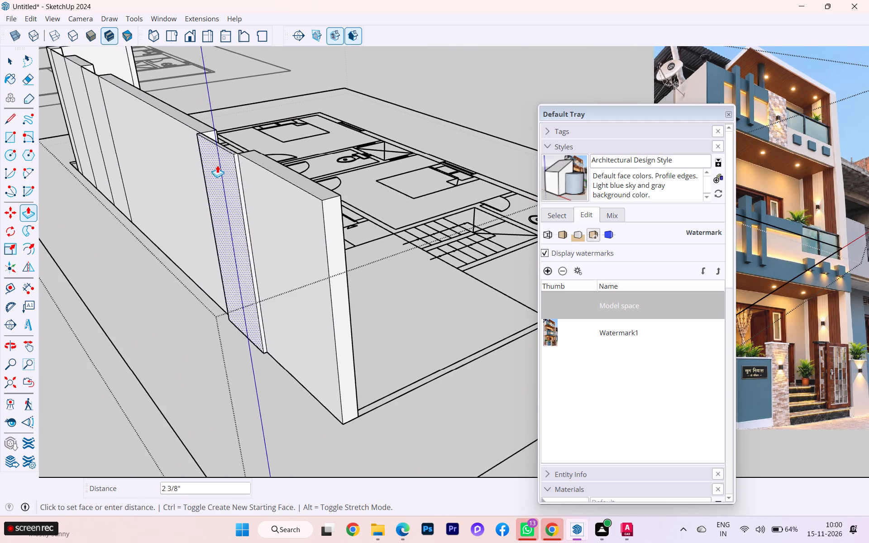
key("Escape")
left_click(9, 58)
left_click(227, 168)
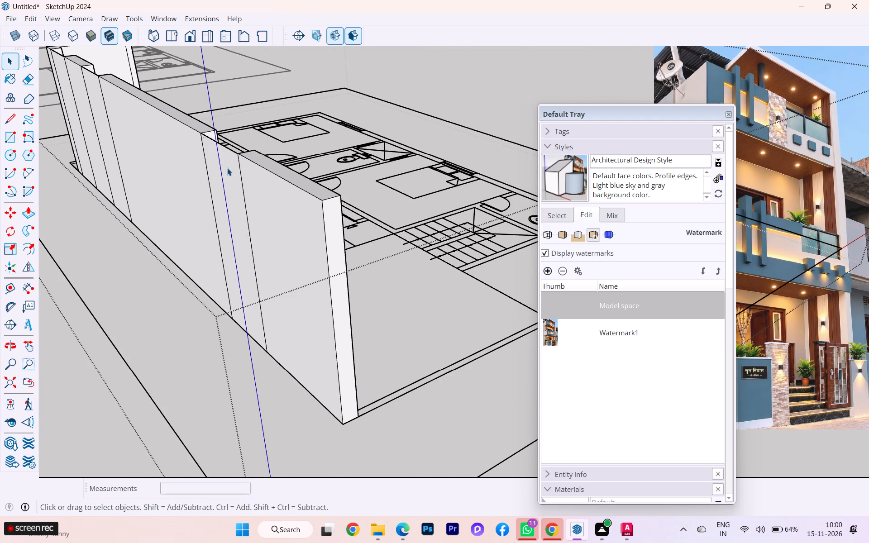
key("Delete")
scroll(246, 185, "down", 7)
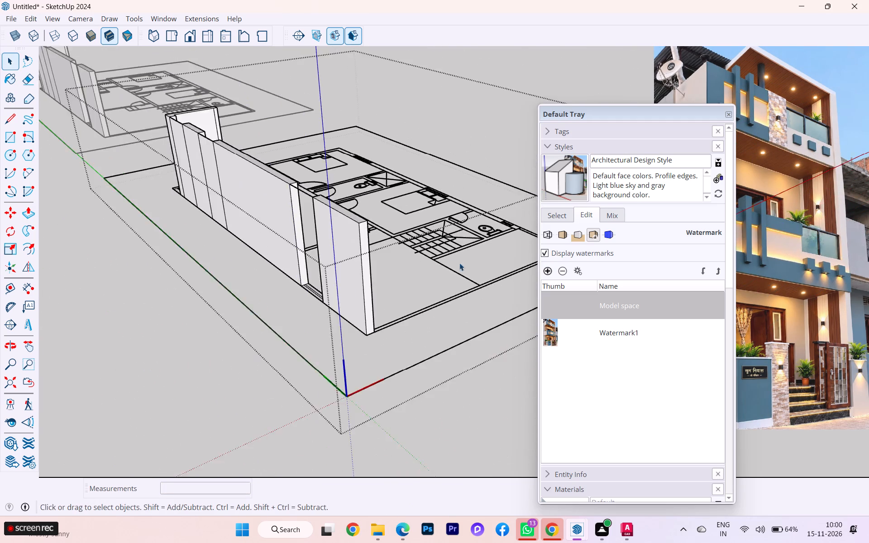
scroll(115, 202, "up", 6)
scroll(267, 138, "up", 1)
left_click(306, 126)
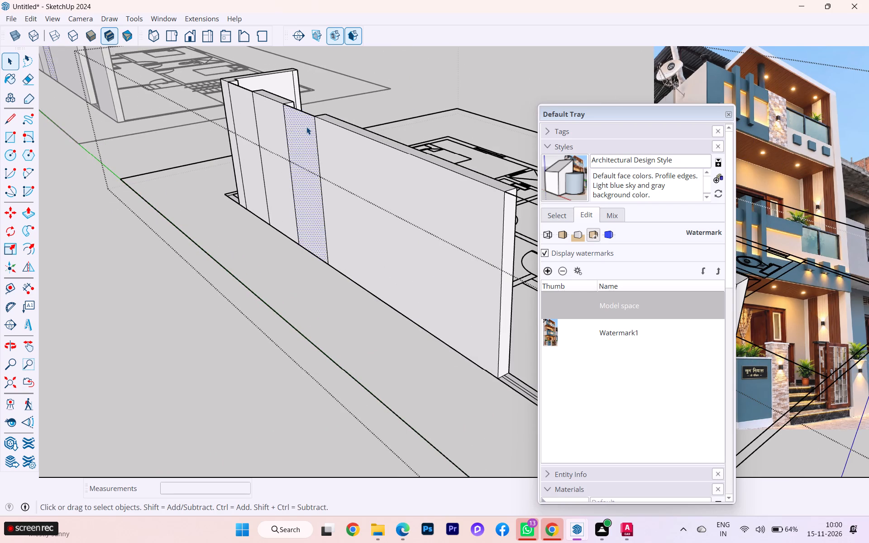
key("Delete")
left_click(244, 121)
key("Delete")
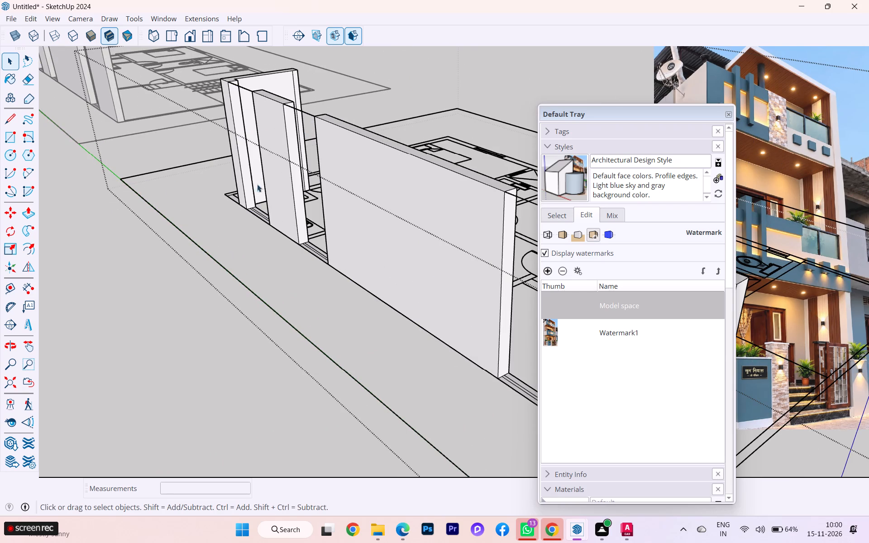
Erase the leftover top edges spanning the three window openings in the side wall.
scroll(263, 209, "up", 1)
scroll(263, 210, "down", 1)
scroll(264, 212, "up", 2)
scroll(265, 214, "down", 3)
scroll(252, 114, "up", 1)
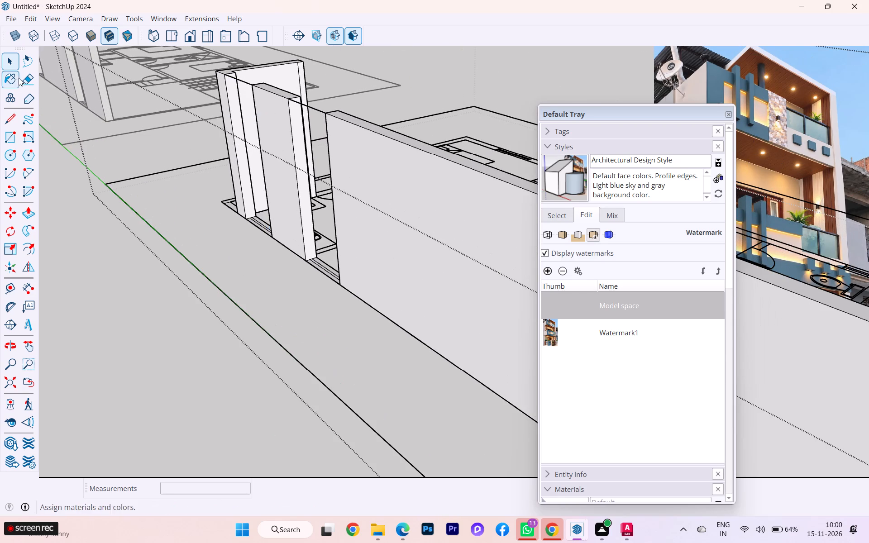
left_click(23, 77)
left_click(306, 106)
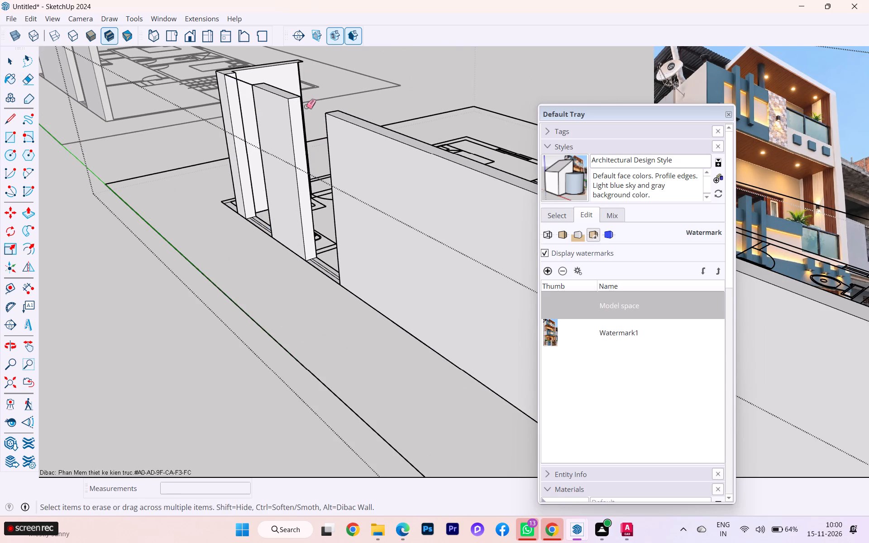
scroll(264, 97, "up", 4)
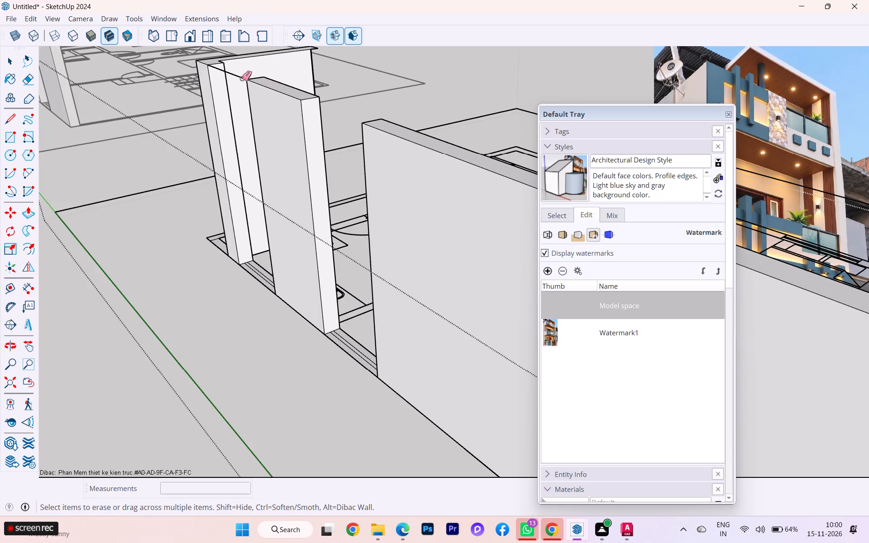
left_click(239, 78, "shift")
scroll(322, 51, "up", 3, "shift")
scroll(244, 83, "down", 1, "shift")
scroll(244, 83, "up", 2, "shift")
scroll(243, 83, "down", 4, "shift")
scroll(241, 88, "down", 4)
scroll(241, 90, "up", 1)
scroll(241, 90, "down", 1)
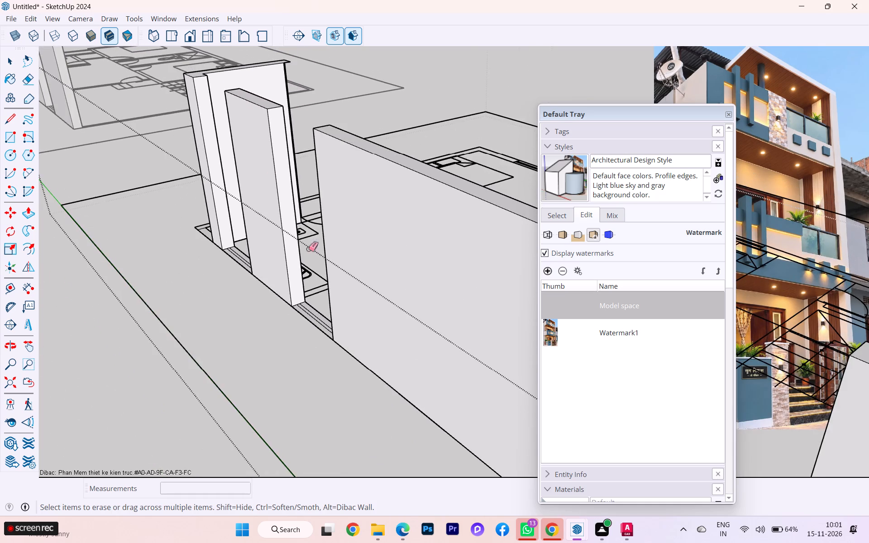
scroll(324, 270, "up", 7, "shift")
scroll(291, 273, "down", 4, "shift")
scroll(151, 125, "down", 2, "shift")
scroll(148, 128, "up", 3)
scroll(147, 129, "down", 7)
scroll(144, 132, "up", 1)
scroll(144, 132, "down", 3)
scroll(139, 138, "up", 1)
scroll(139, 139, "down", 1)
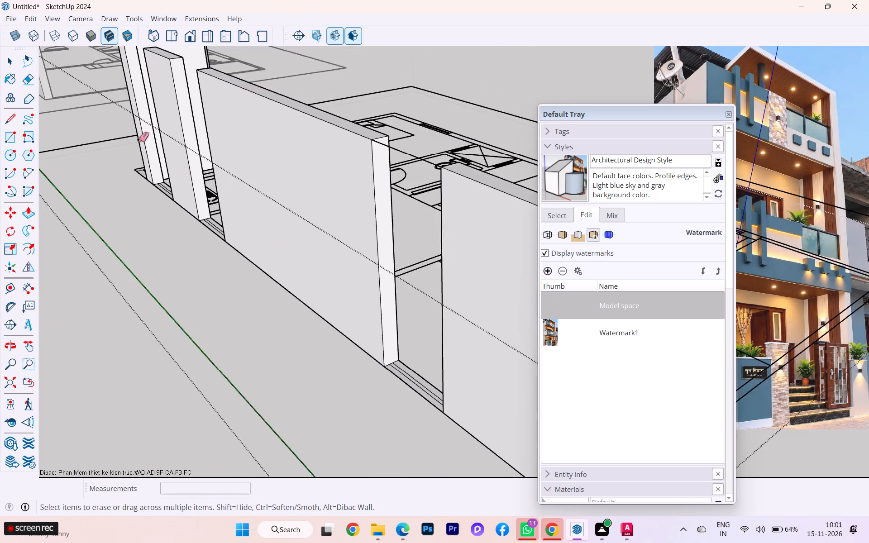
scroll(139, 139, "down", 1)
scroll(309, 167, "up", 3, "shift")
left_click(347, 147, "shift")
Erase the stray vertical edges on the inner faces of the side wall's two front segments.
scroll(306, 215, "down", 1, "shift")
scroll(304, 217, "up", 1, "shift")
scroll(303, 222, "down", 2)
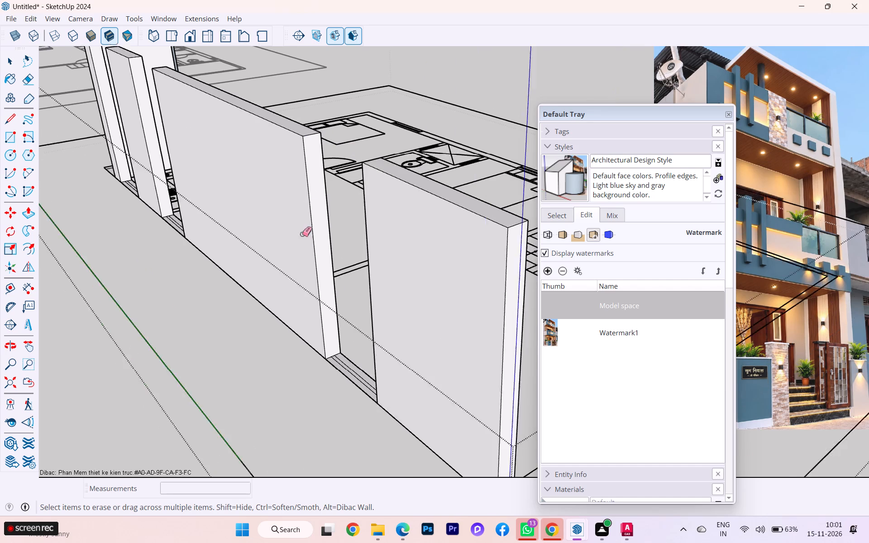
scroll(302, 234, "down", 2)
scroll(299, 251, "up", 1)
scroll(299, 251, "down", 4)
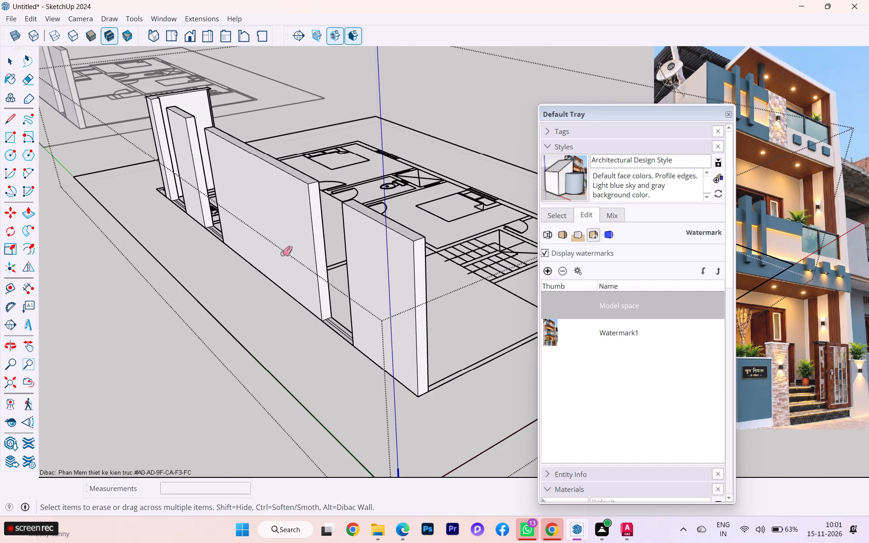
scroll(295, 252, "down", 2)
middle_click_drag(301, 248, 73, 244)
scroll(247, 152, "up", 9)
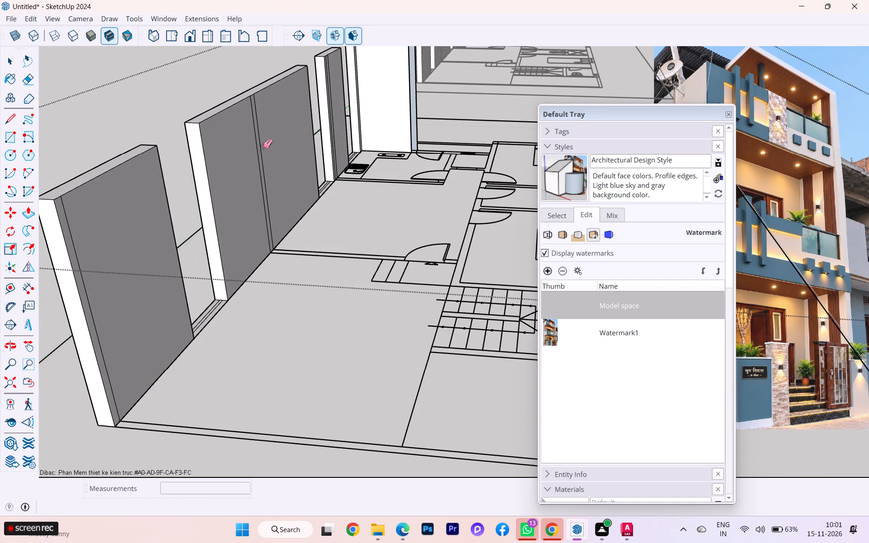
left_click_drag(267, 138, 229, 165, "shift")
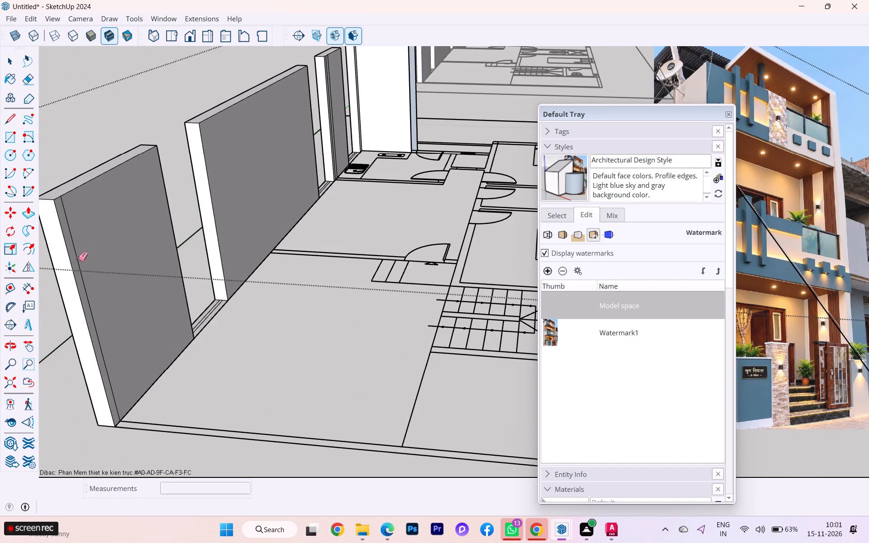
left_click(78, 259, "shift")
Erase the stray vertical edges on the inner face of the narrow wall segment beside the kitchen sink.
scroll(197, 278, "down", 4)
scroll(214, 286, "up", 1)
scroll(217, 288, "down", 1)
scroll(325, 127, "up", 1)
scroll(323, 128, "down", 1)
scroll(322, 129, "up", 5, "shift")
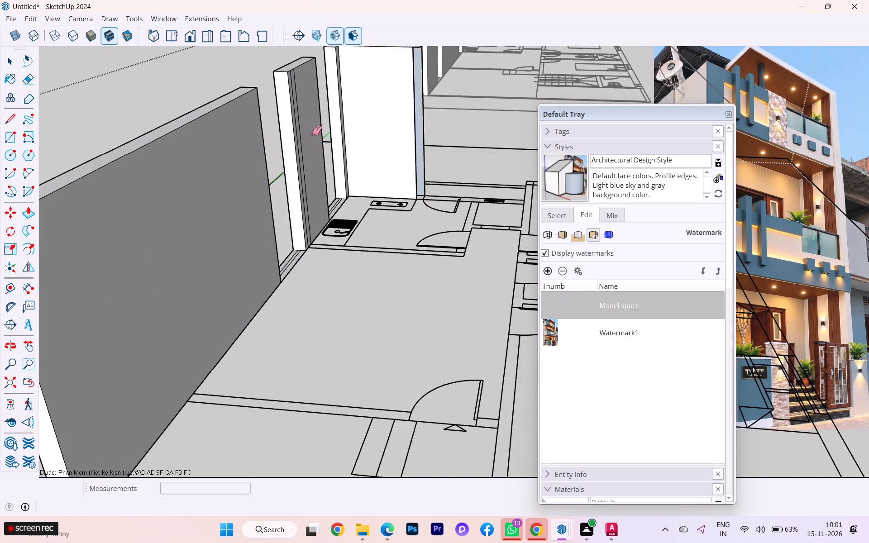
scroll(312, 133, "up", 1, "shift")
scroll(310, 133, "down", 1, "shift")
scroll(309, 133, "up", 1, "shift")
left_click(306, 104, "shift")
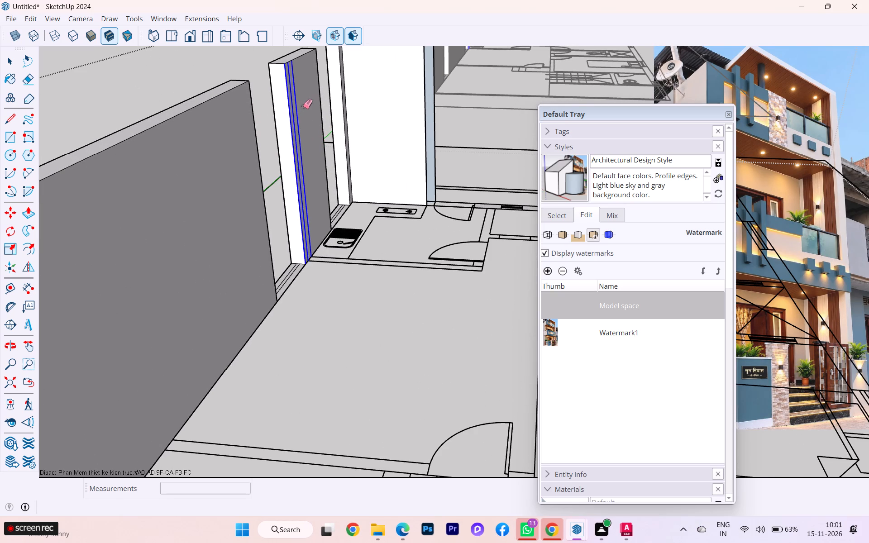
key("ctrl+z")
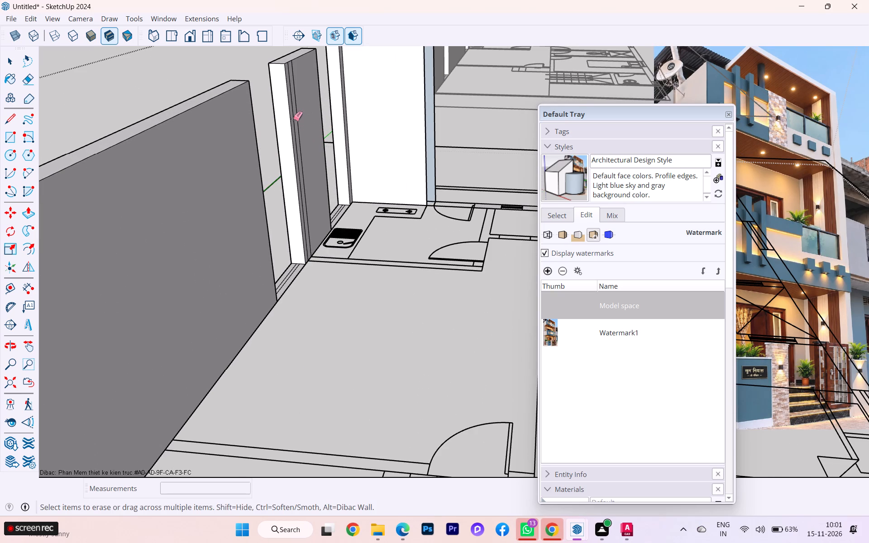
scroll(293, 118, "up", 5)
left_click_drag(293, 118, 309, 108, "shift")
scroll(328, 144, "down", 6)
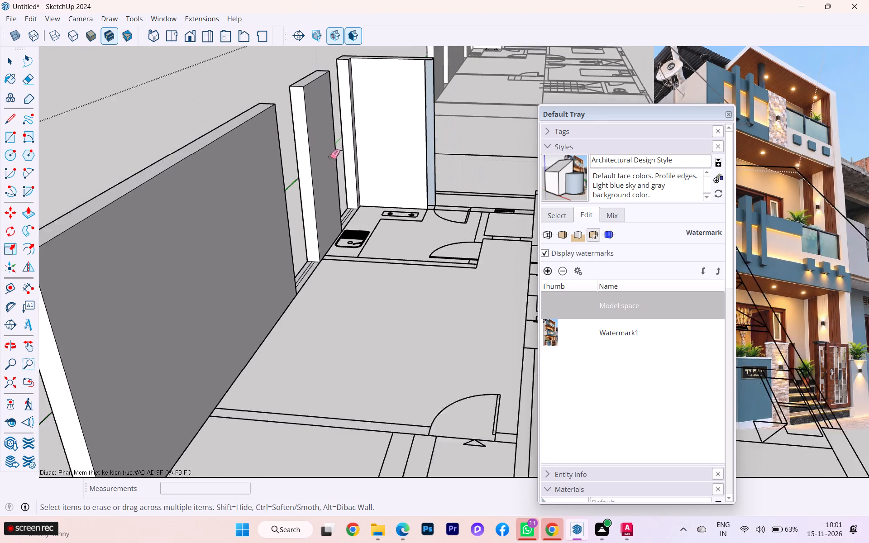
Draw a line along the inner edge of the kitchen's rear wall from the raised wall's corner to the door opening.
scroll(330, 157, "up", 1)
scroll(330, 157, "down", 1)
scroll(433, 132, "up", 4)
scroll(434, 143, "down", 2)
scroll(284, 201, "up", 2)
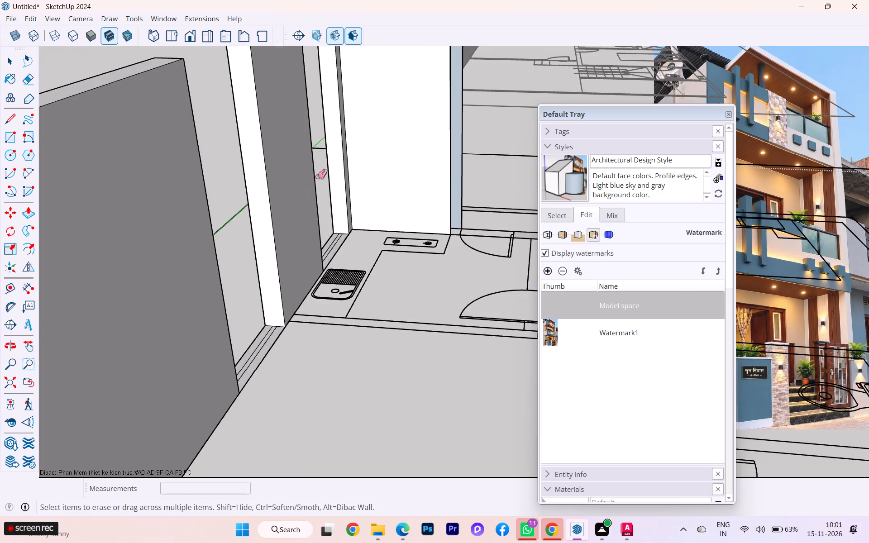
scroll(317, 176, "down", 1)
middle_click_drag(216, 190, 73, 179)
scroll(171, 201, "down", 1)
scroll(183, 213, "up", 3)
scroll(185, 214, "down", 1)
scroll(189, 216, "up", 4)
scroll(194, 219, "down", 3)
scroll(241, 243, "up", 1)
scroll(241, 244, "down", 13)
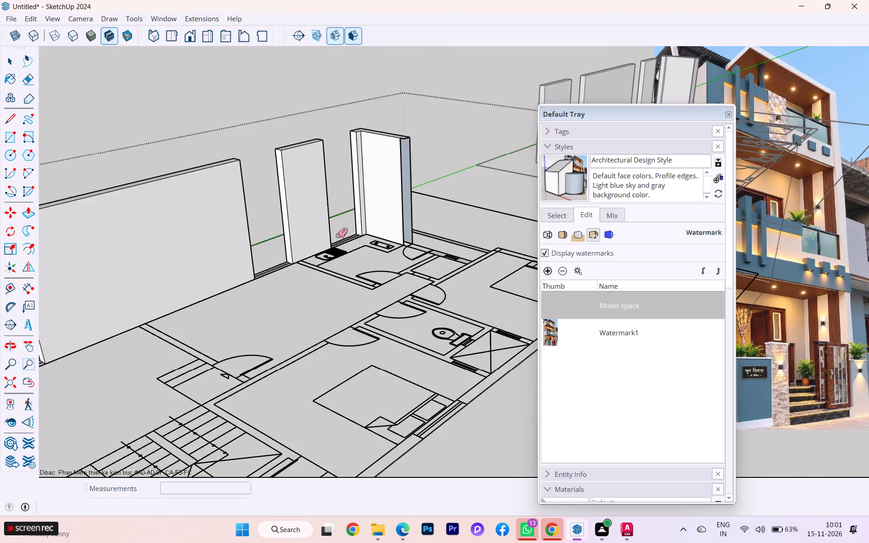
scroll(390, 224, "up", 8)
scroll(401, 244, "down", 3)
scroll(398, 246, "up", 2)
scroll(393, 250, "down", 1)
scroll(392, 250, "up", 11)
scroll(385, 257, "down", 1)
scroll(385, 257, "up", 6)
scroll(386, 258, "down", 3)
scroll(386, 258, "up", 1)
scroll(386, 258, "down", 4)
scroll(386, 258, "up", 2)
scroll(386, 258, "down", 1)
scroll(386, 258, "up", 2)
scroll(386, 258, "down", 1)
scroll(386, 258, "up", 4)
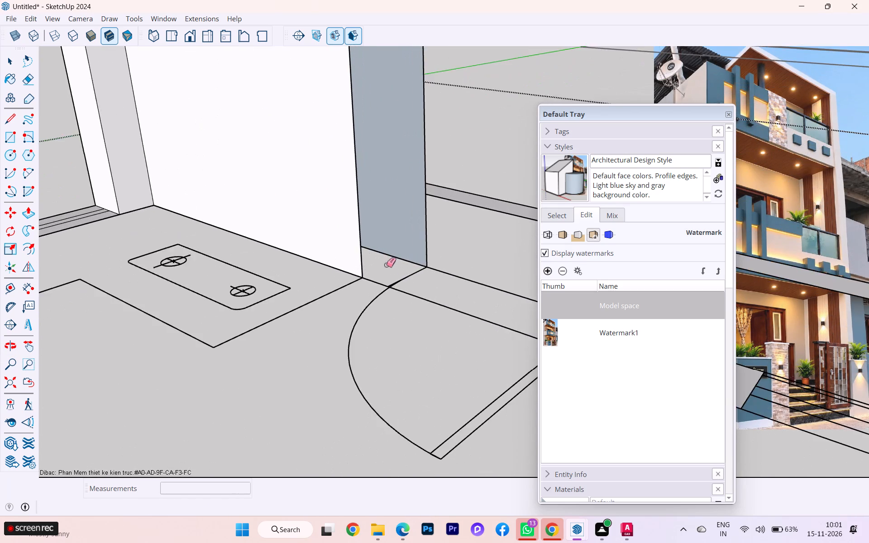
scroll(386, 265, "up", 2)
scroll(387, 265, "down", 5)
scroll(387, 267, "up", 11)
key("space")
scroll(329, 310, "up", 1)
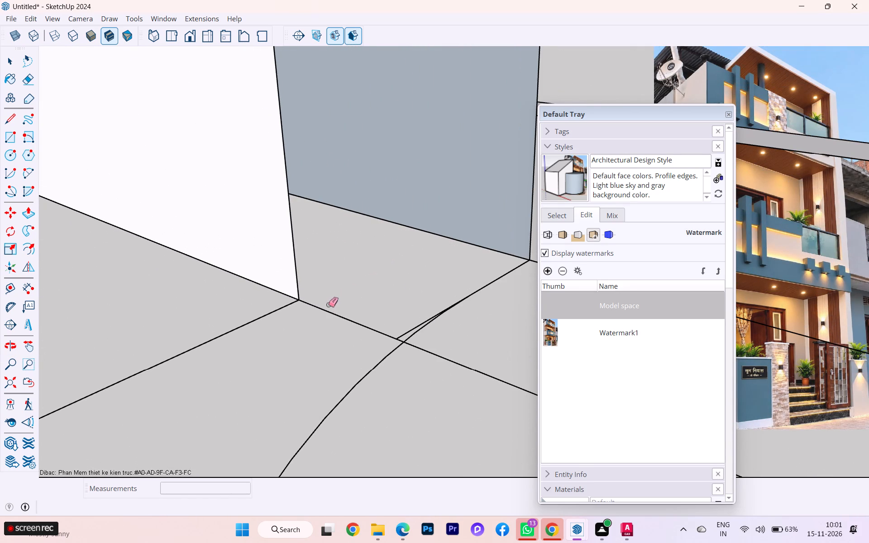
key("l")
key("Return")
scroll(320, 303, "up", 2)
left_click(296, 297)
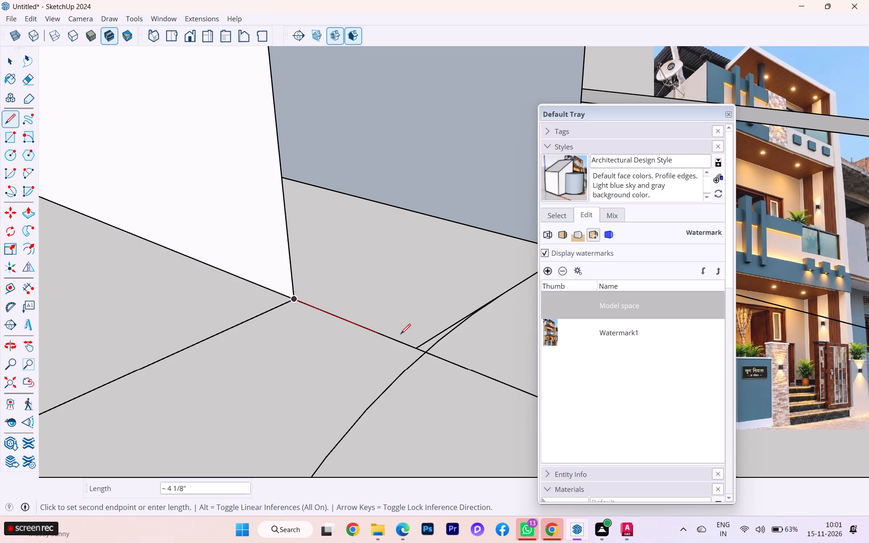
left_click(418, 349)
Examine the base of the kitchen's rear wall on both sides of the door opening.
scroll(376, 285, "down", 2)
scroll(376, 285, "up", 4)
scroll(376, 285, "down", 5)
scroll(359, 286, "up", 1)
scroll(359, 286, "down", 3)
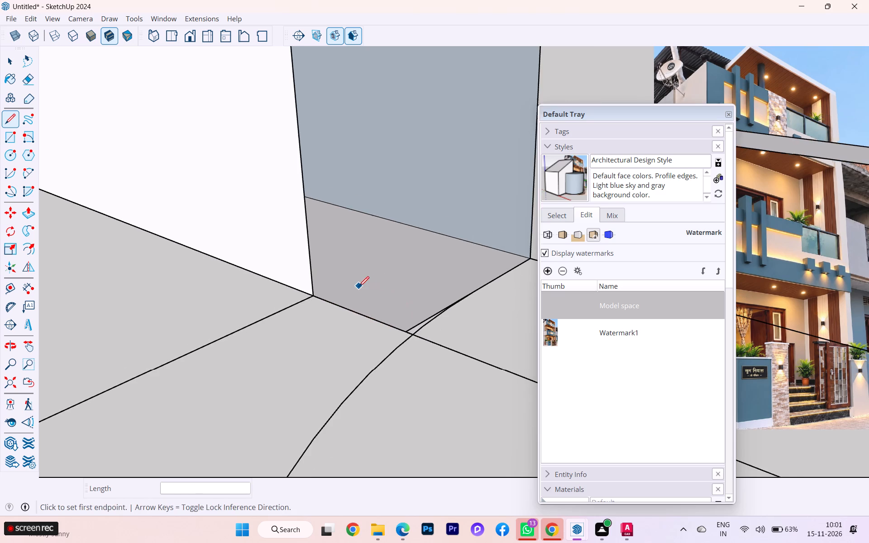
scroll(359, 286, "down", 9)
scroll(377, 300, "up", 8)
scroll(377, 300, "down", 1)
scroll(377, 300, "up", 1)
scroll(377, 300, "down", 7)
scroll(178, 314, "up", 1)
scroll(437, 326, "down", 1)
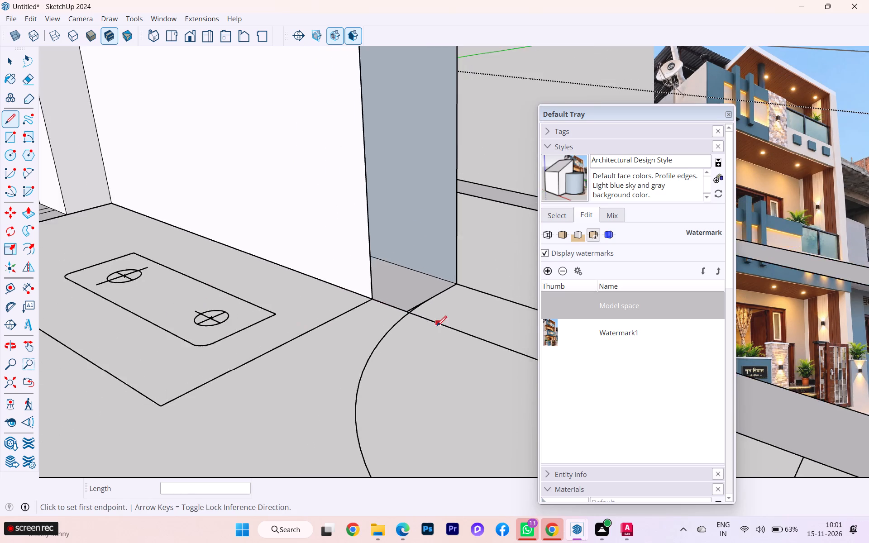
middle_click_drag(436, 326, 155, 341)
scroll(313, 316, "down", 6)
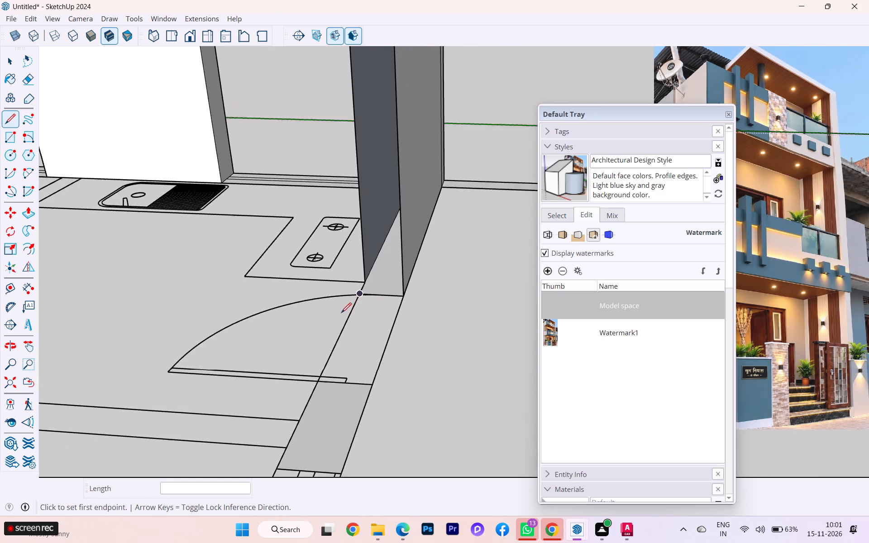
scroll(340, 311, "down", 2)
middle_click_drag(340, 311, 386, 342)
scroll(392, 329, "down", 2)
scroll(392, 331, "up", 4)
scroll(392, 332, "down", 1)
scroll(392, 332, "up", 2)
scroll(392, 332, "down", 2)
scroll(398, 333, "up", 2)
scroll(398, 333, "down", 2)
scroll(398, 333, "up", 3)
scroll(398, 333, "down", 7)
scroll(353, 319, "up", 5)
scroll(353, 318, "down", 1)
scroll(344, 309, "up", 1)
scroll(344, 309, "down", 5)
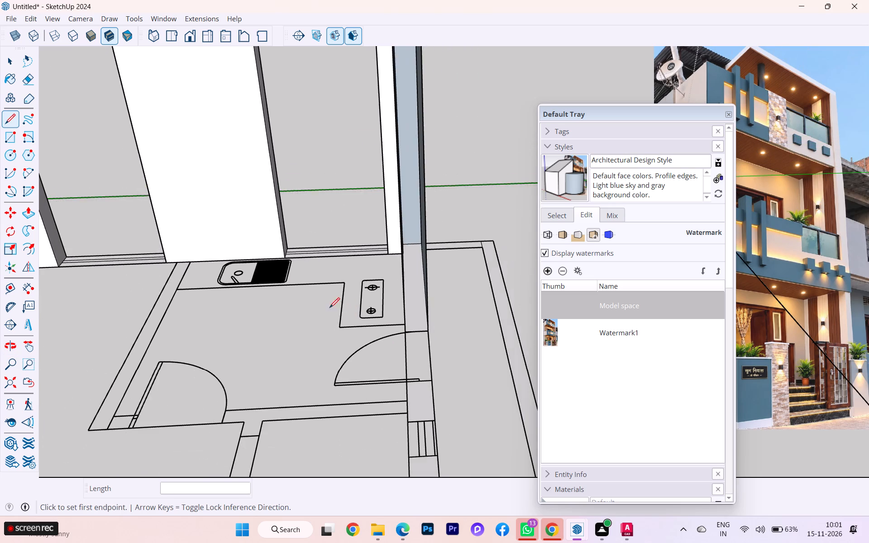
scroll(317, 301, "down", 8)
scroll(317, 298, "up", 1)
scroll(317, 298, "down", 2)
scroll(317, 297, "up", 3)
Move the vertical edge at the door end of the kitchen's rear wall onto the inner corner of the wall's top.
middle_click_drag(315, 295, 379, 323)
scroll(470, 165, "up", 2)
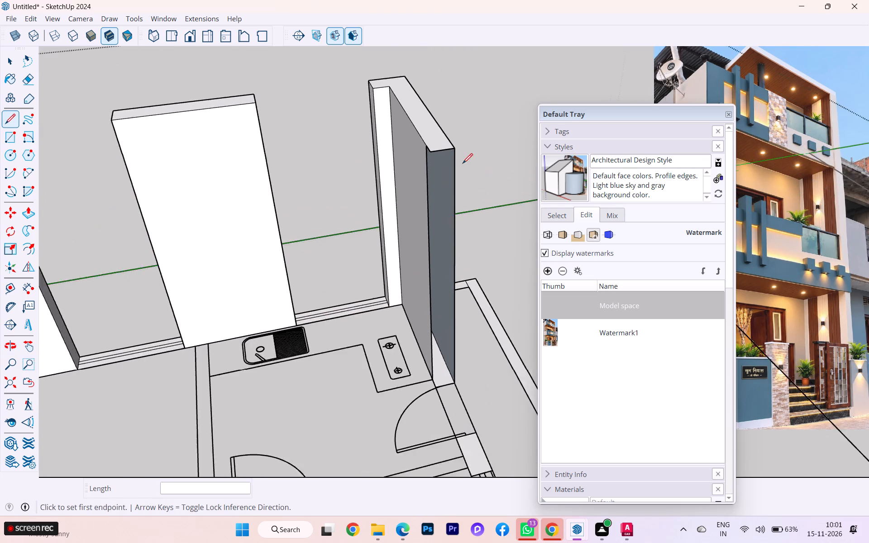
scroll(463, 163, "up", 4)
scroll(436, 163, "down", 3)
scroll(436, 163, "up", 5)
middle_click_drag(414, 150, 508, 151)
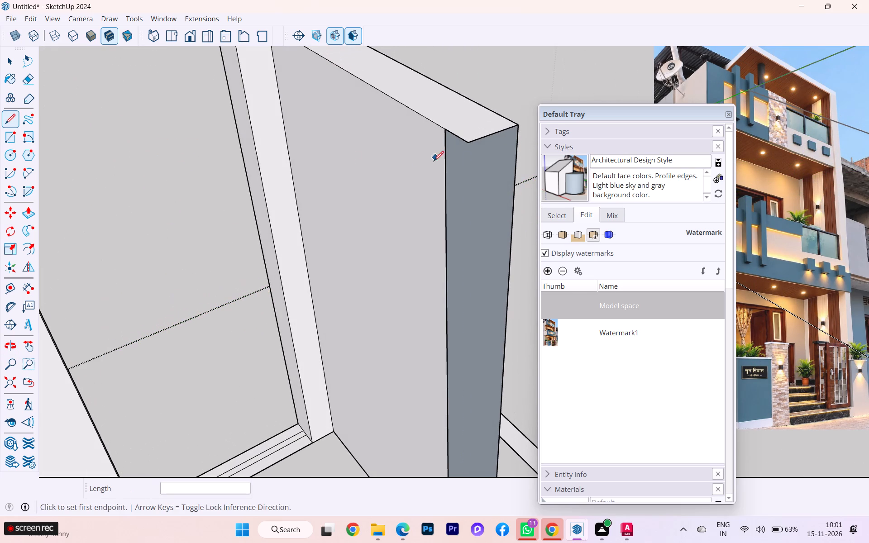
key("b")
key("space")
left_click(8, 61)
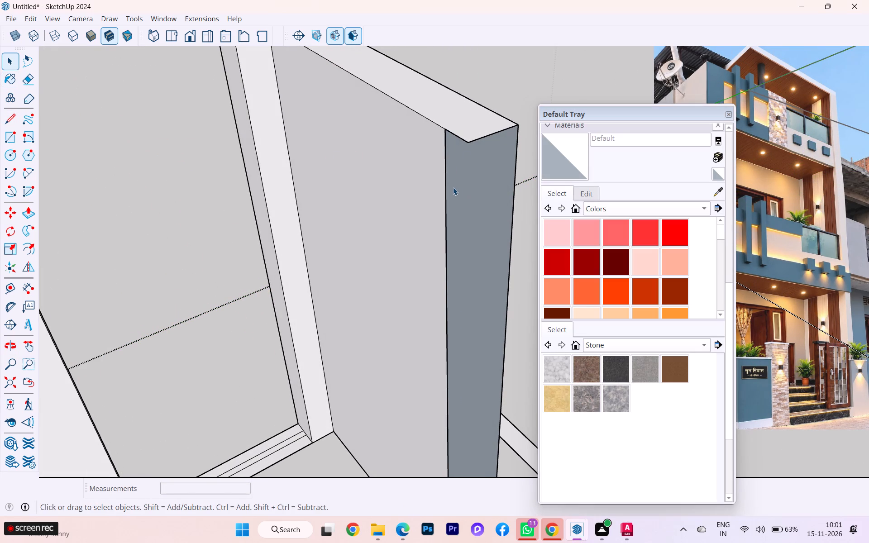
left_click(448, 180)
left_click(444, 172)
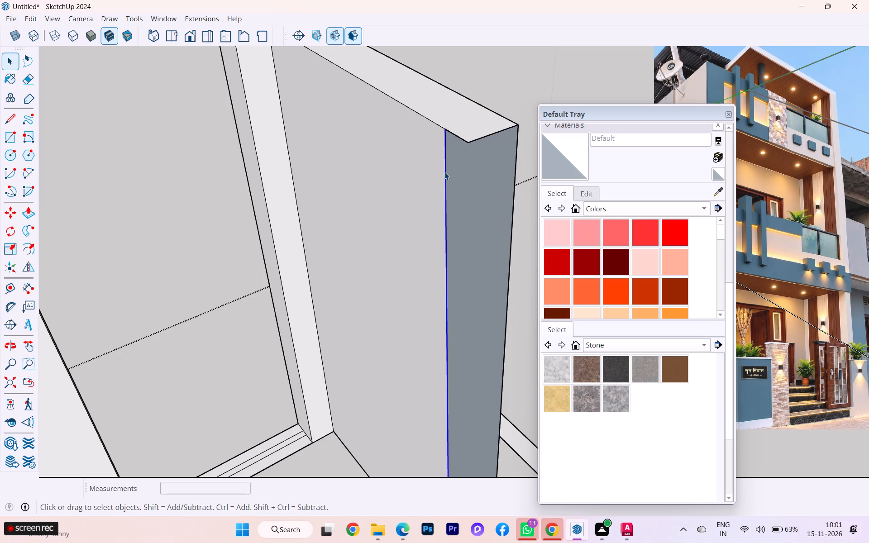
key("m")
key("Return")
scroll(449, 133, "up", 3)
left_click(443, 124)
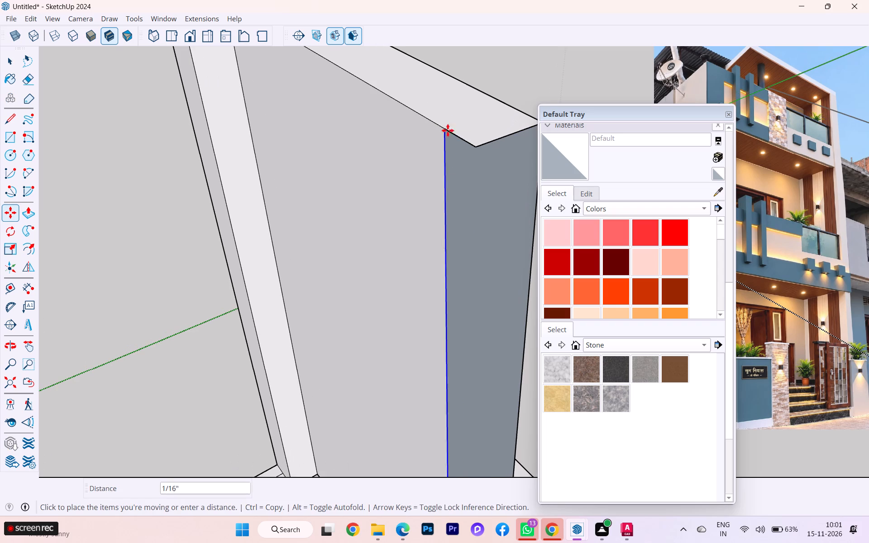
left_click(476, 146)
scroll(436, 130, "down", 6)
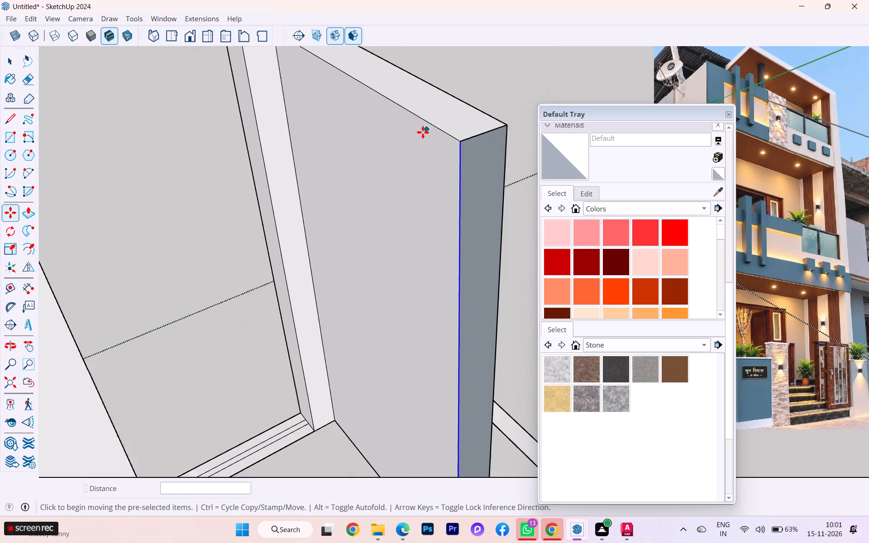
key("Escape")
Draw a 10' by 9" rectangle over the end of the kitchen's rear wall at the door opening to cap it.
scroll(406, 150, "down", 1)
scroll(406, 150, "up", 1)
scroll(405, 149, "down", 6)
scroll(419, 157, "up", 1)
scroll(421, 160, "down", 4)
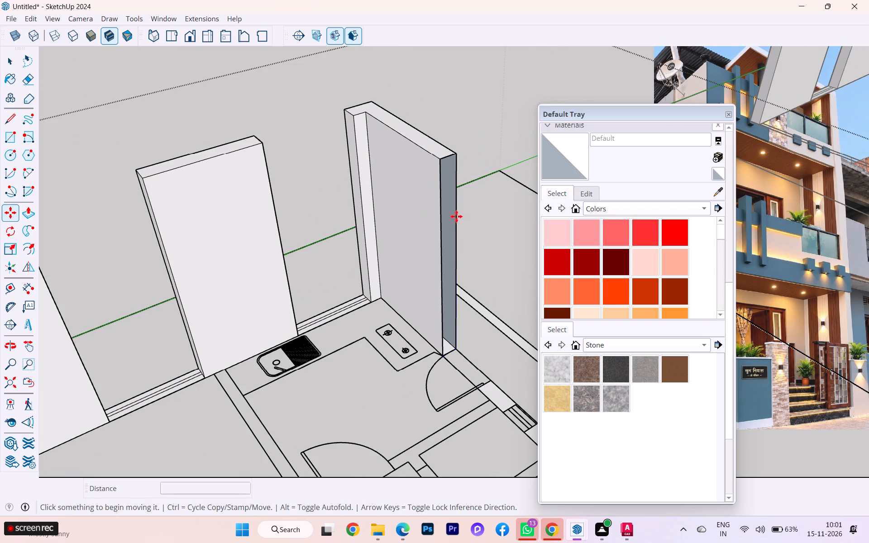
middle_click_drag(278, 115, 196, 90)
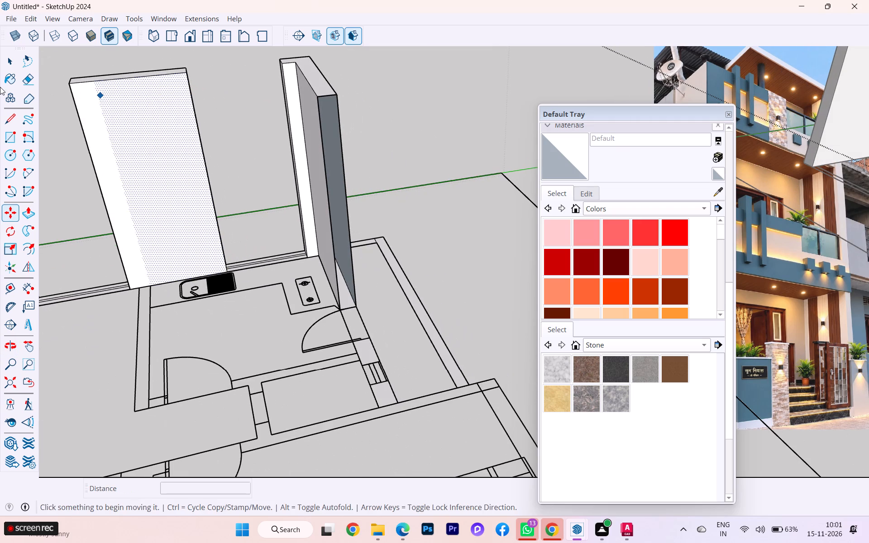
left_click(8, 58)
left_click(9, 122)
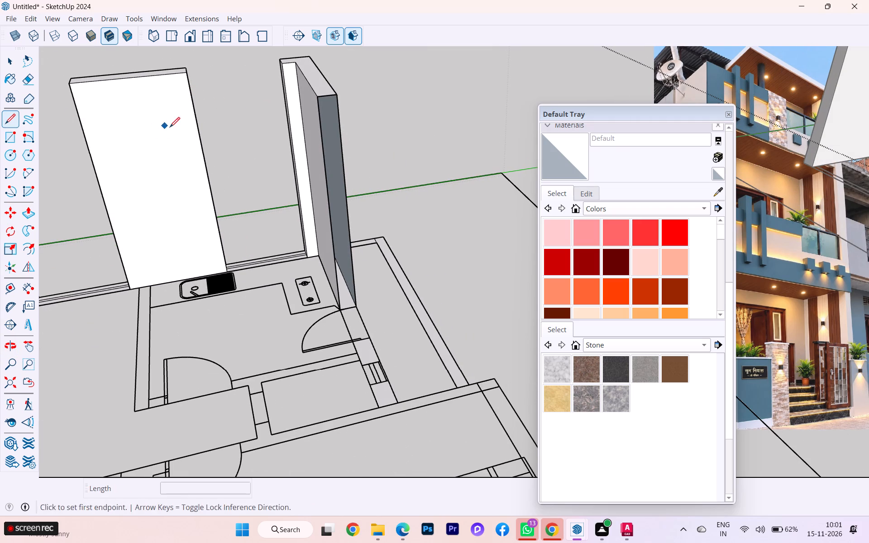
left_click(6, 137)
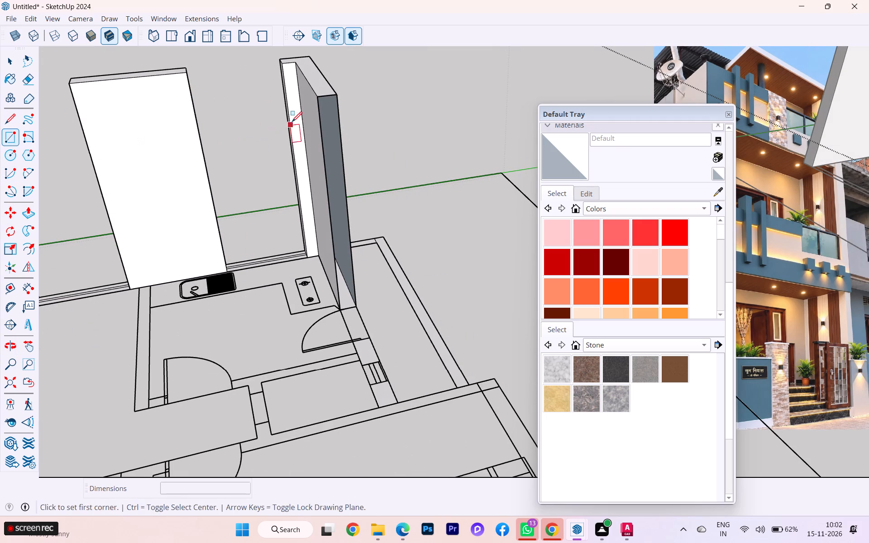
left_click(319, 100)
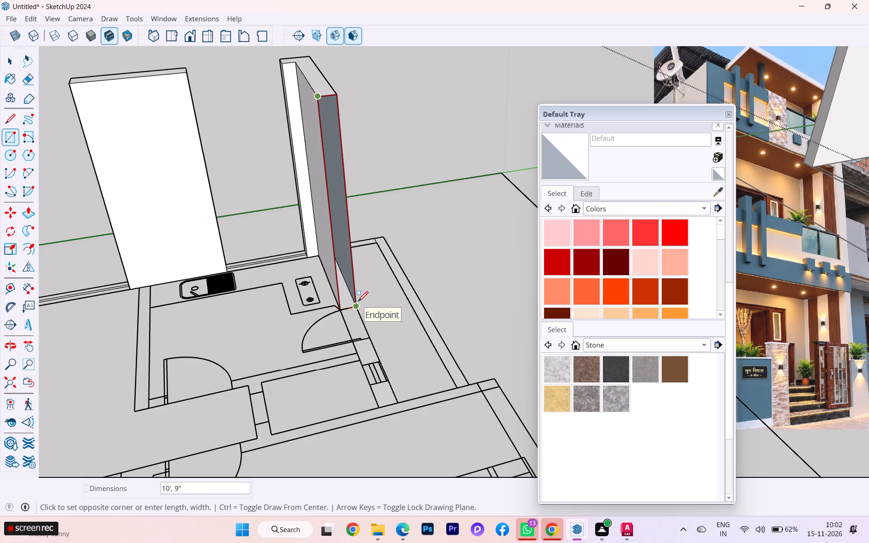
key("Right")
left_click(358, 301)
scroll(357, 298, "up", 4)
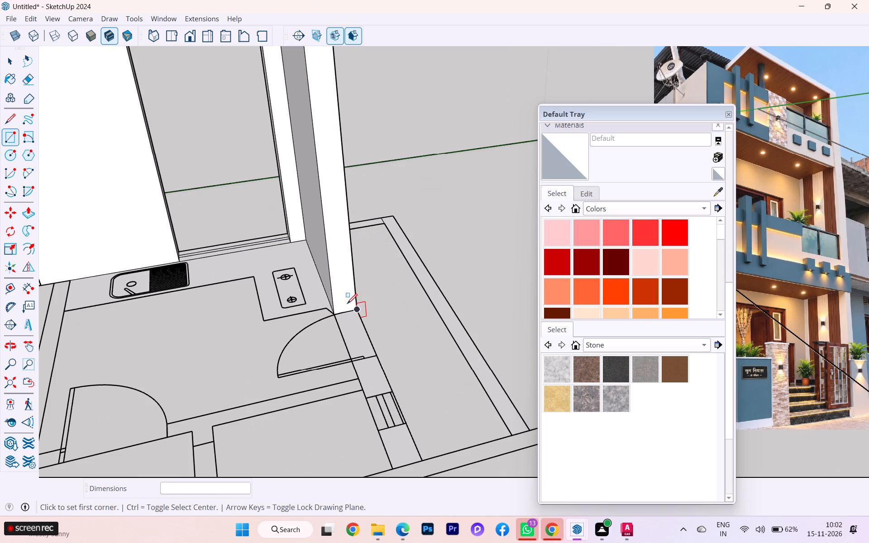
left_click(360, 308)
key("space")
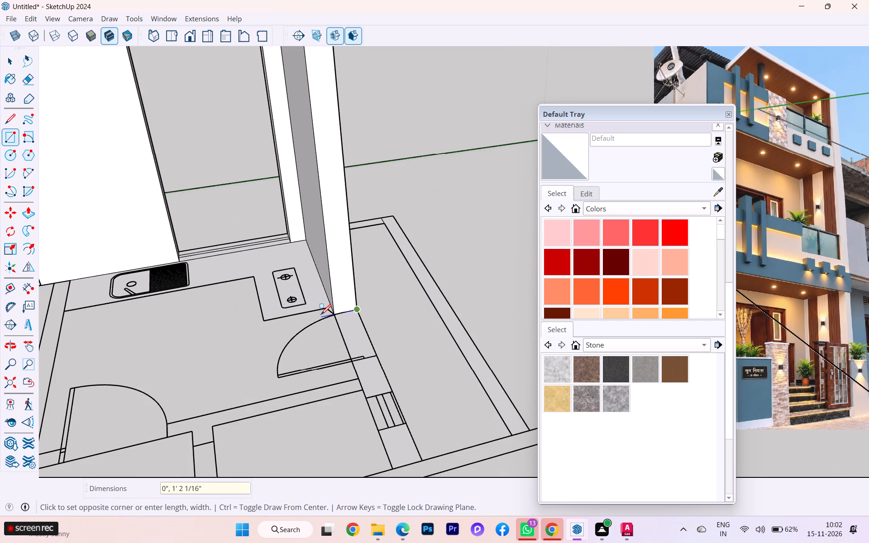
key("Escape")
scroll(364, 324, "down", 3)
scroll(384, 180, "down", 2)
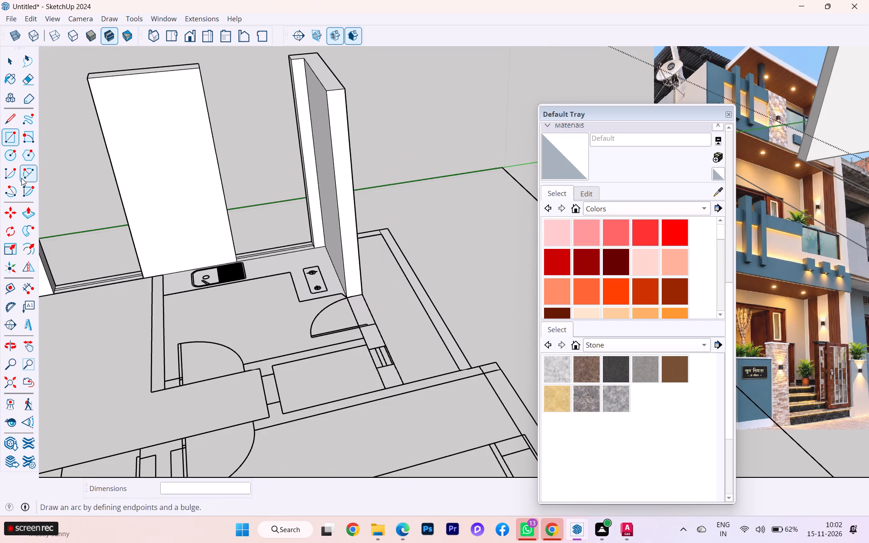
Check the capped end face and inner face of the kitchen's rear wall by selecting each in turn.
left_click(7, 62)
left_click(356, 150)
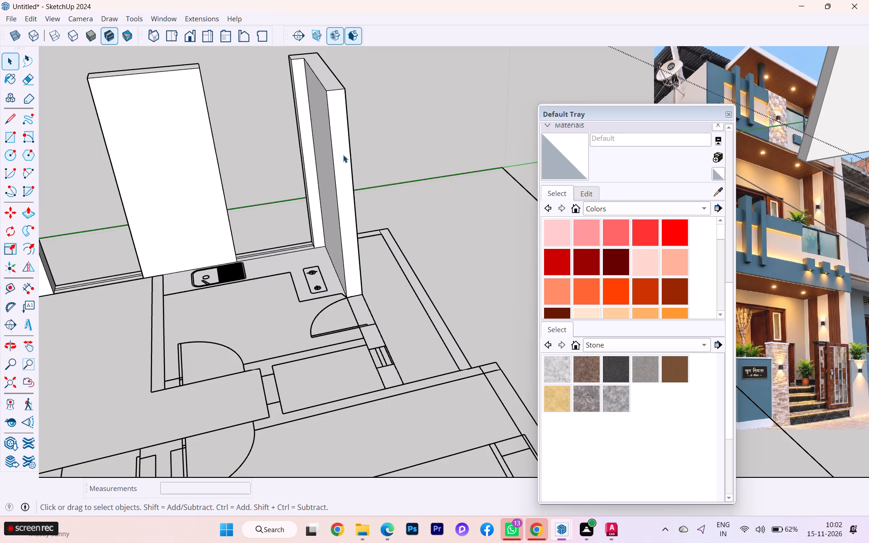
double_click(343, 155)
left_click(343, 155)
triple_click(329, 161)
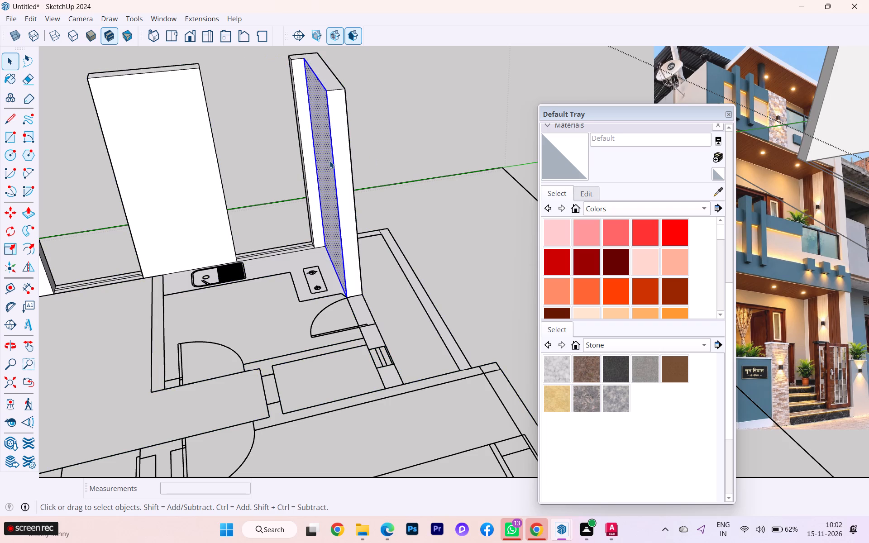
left_click(403, 162)
left_click(347, 195)
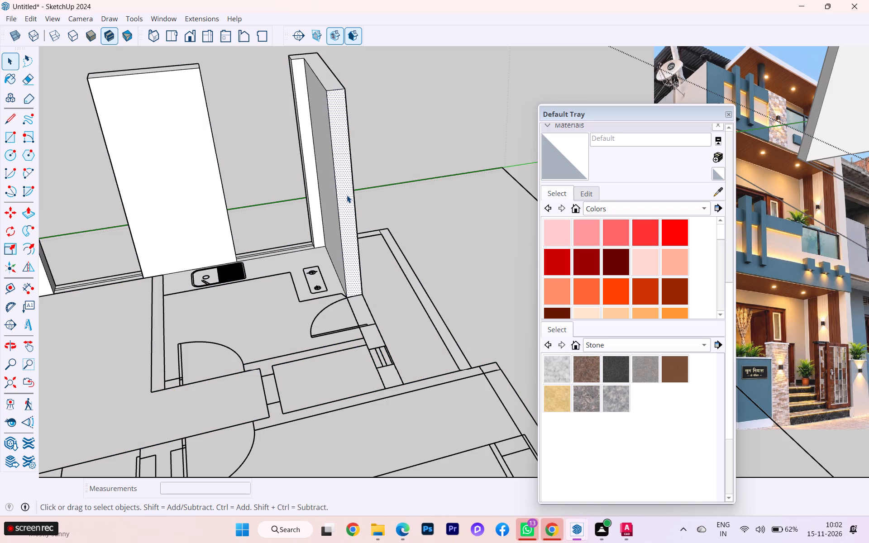
triple_click(347, 195)
left_click(422, 190)
scroll(351, 237, "down", 2)
scroll(339, 237, "up", 1)
scroll(339, 237, "down", 1)
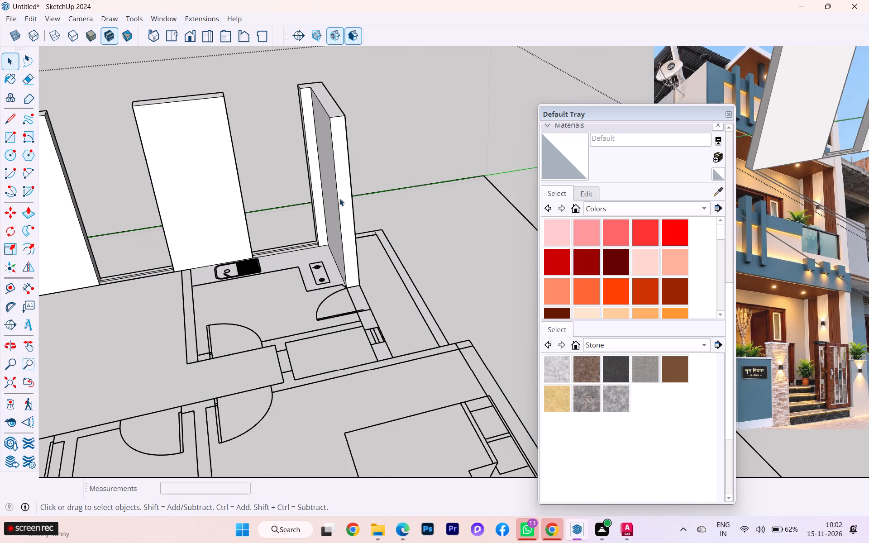
scroll(427, 193, "down", 7)
left_click(241, 171)
left_click(492, 156)
scroll(419, 158, "down", 7)
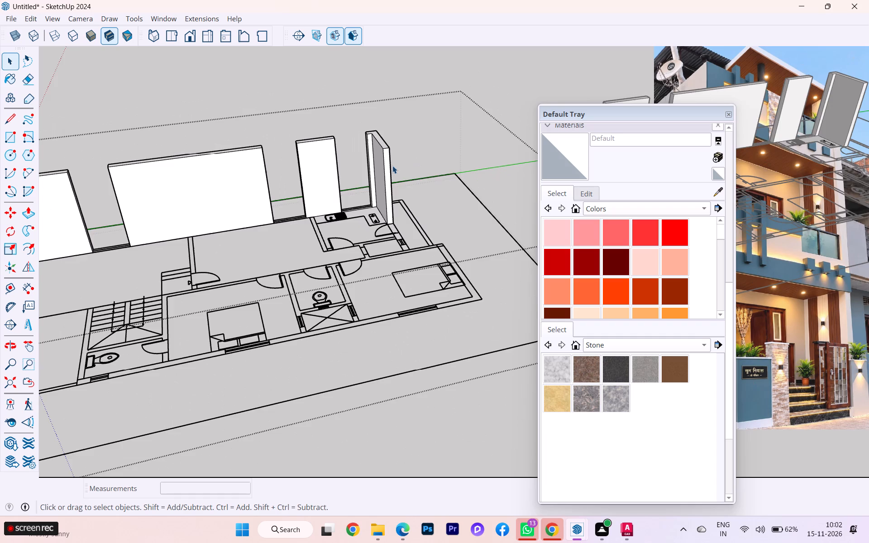
scroll(358, 167, "down", 1)
scroll(358, 167, "up", 1)
scroll(359, 167, "down", 7)
Inspect which geometry is connected to the side wall's front segment inside the floor plan component.
left_click(76, 162)
left_click(181, 181)
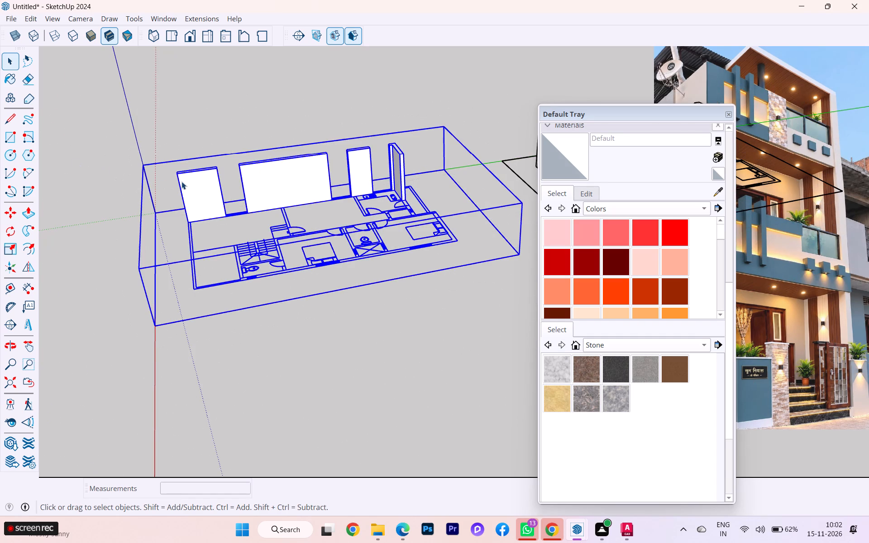
triple_click(198, 185)
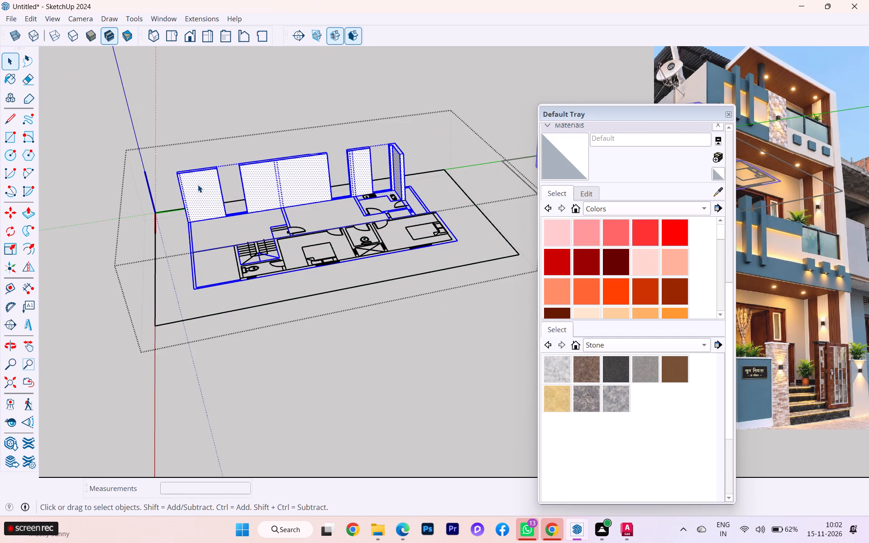
double_click(198, 185)
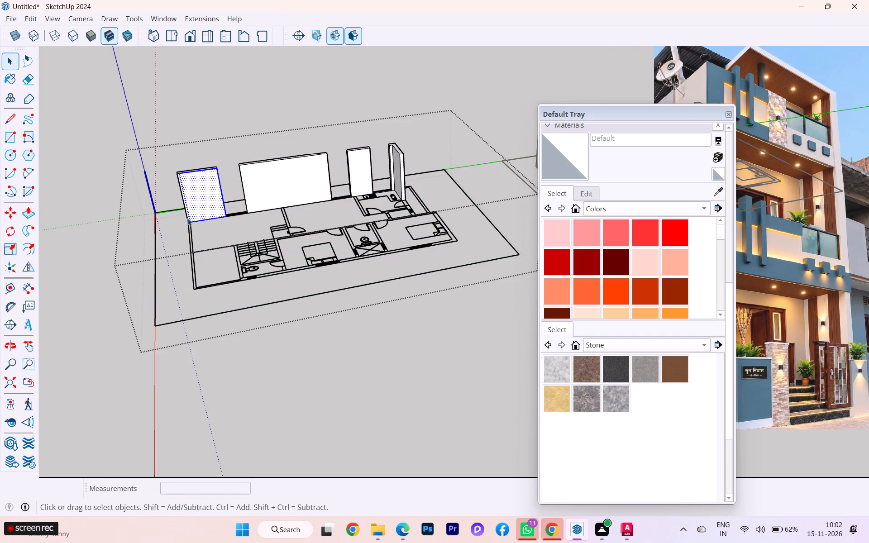
scroll(188, 218, "down", 3)
middle_click_drag(191, 219, 415, 228)
middle_click(415, 228)
scroll(215, 317, "up", 2)
scroll(214, 320, "down", 1)
scroll(214, 320, "up", 5)
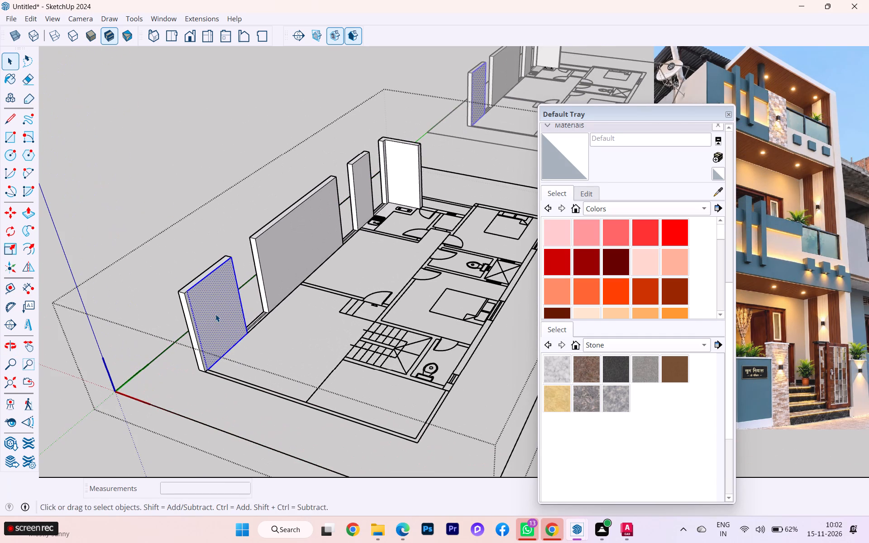
triple_click(215, 314)
left_click(215, 314)
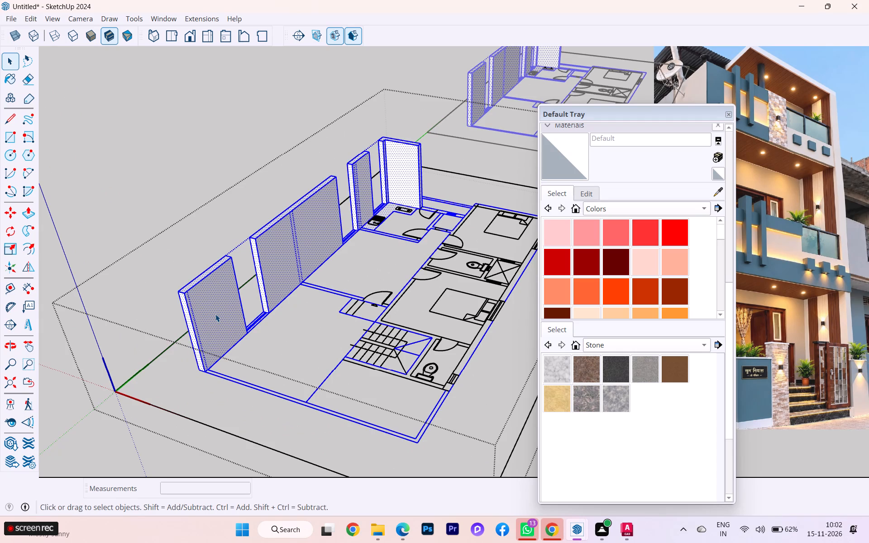
right_click(215, 314)
right_click(209, 286)
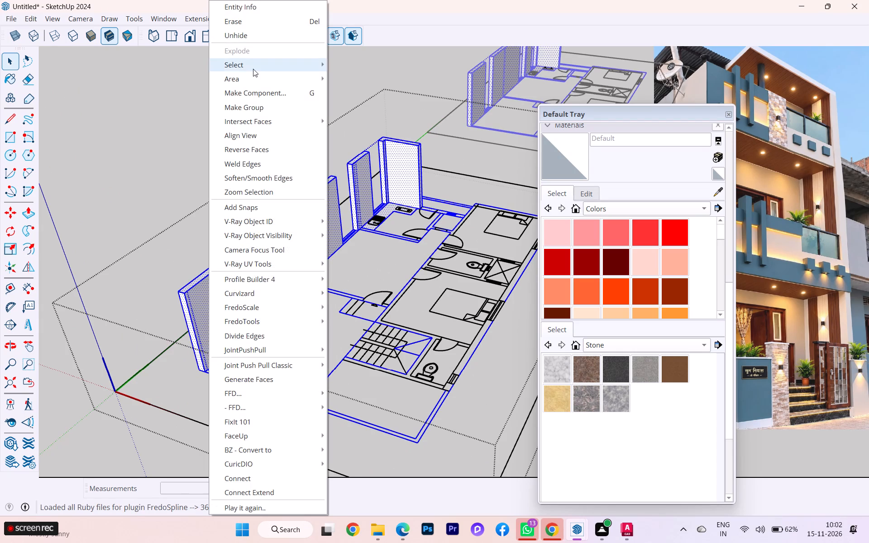
left_click(143, 101)
left_click(215, 305)
scroll(215, 305, "up", 3)
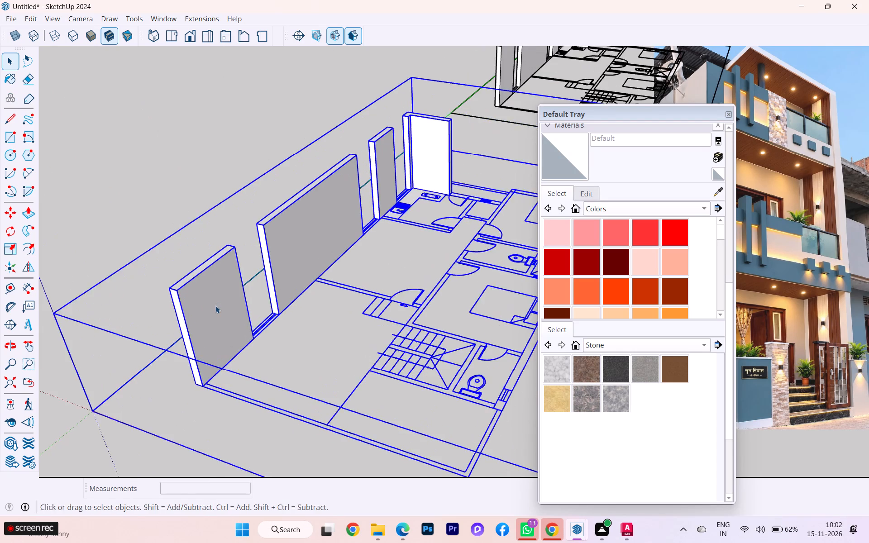
double_click(215, 306)
left_click(213, 309)
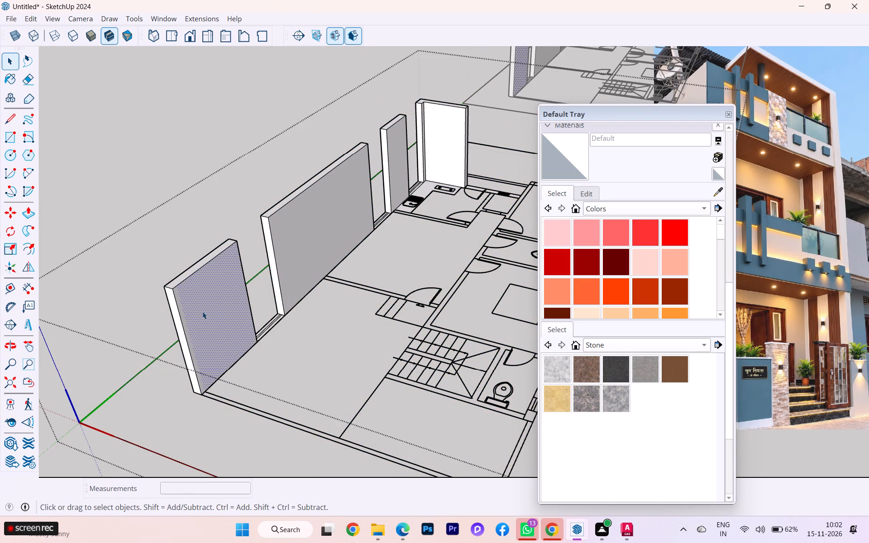
Leave the floor plan component nearest the origin and explode it into loose geometry.
left_click(152, 260)
scroll(223, 312, "down", 6)
middle_click_drag(208, 321, 335, 344)
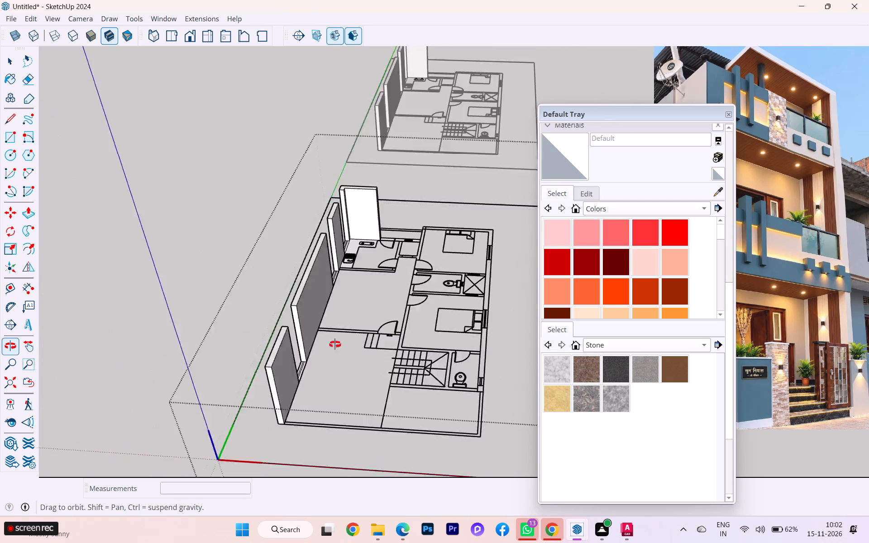
middle_click_drag(335, 344, 356, 345)
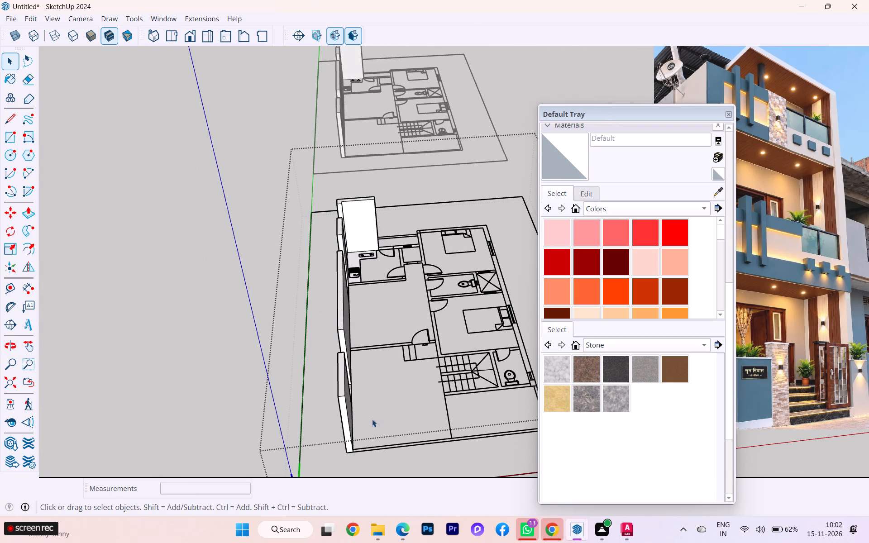
left_click(353, 443)
left_click(346, 418)
left_click(225, 341)
left_click(245, 353)
left_click(341, 371)
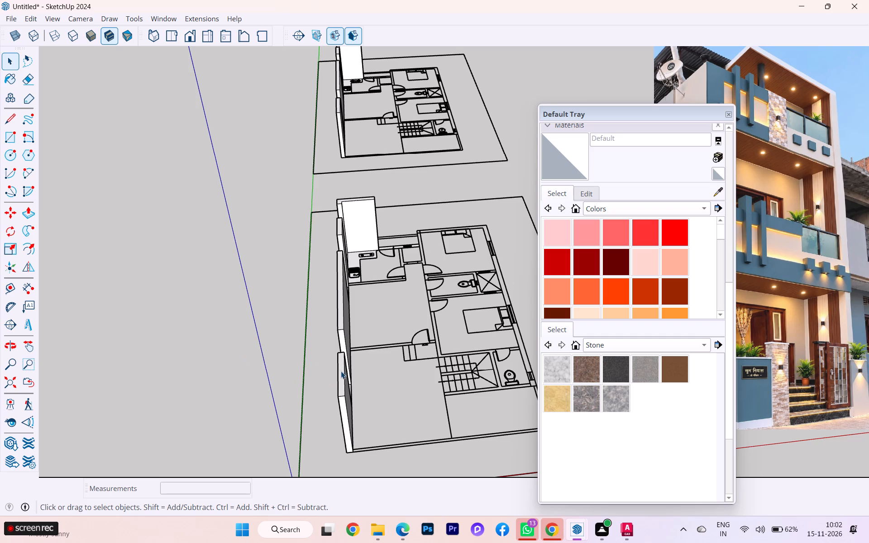
right_click(341, 371)
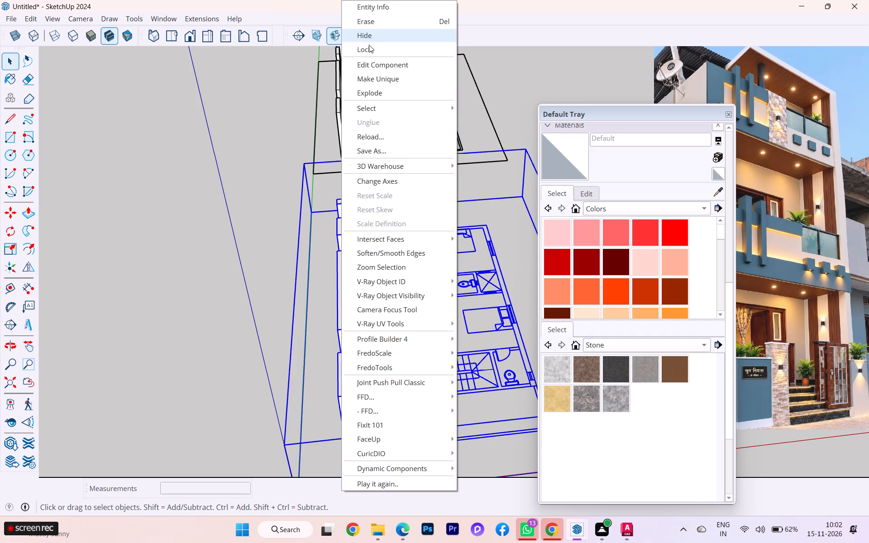
left_click(372, 92)
Inspect which exploded geometry is connected to the side wall's front segment.
left_click(251, 205)
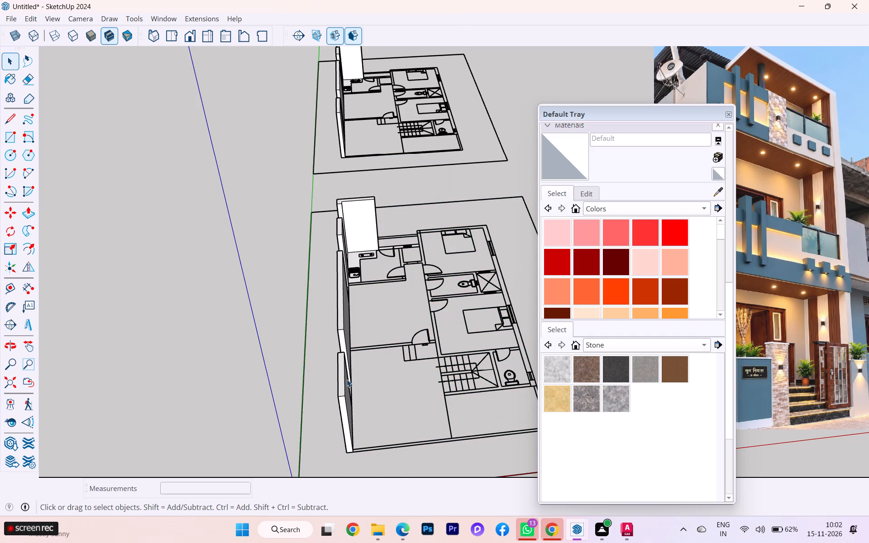
triple_click(344, 381)
right_click(343, 381)
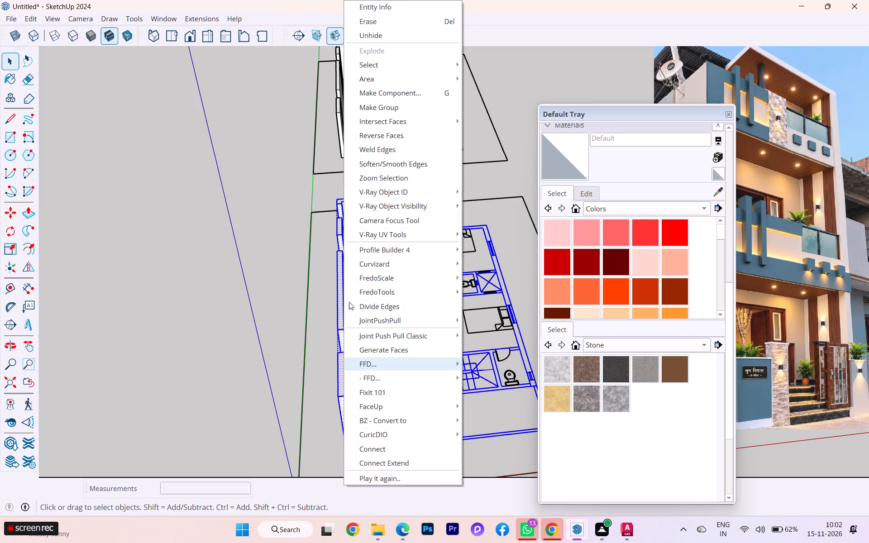
left_click(266, 251)
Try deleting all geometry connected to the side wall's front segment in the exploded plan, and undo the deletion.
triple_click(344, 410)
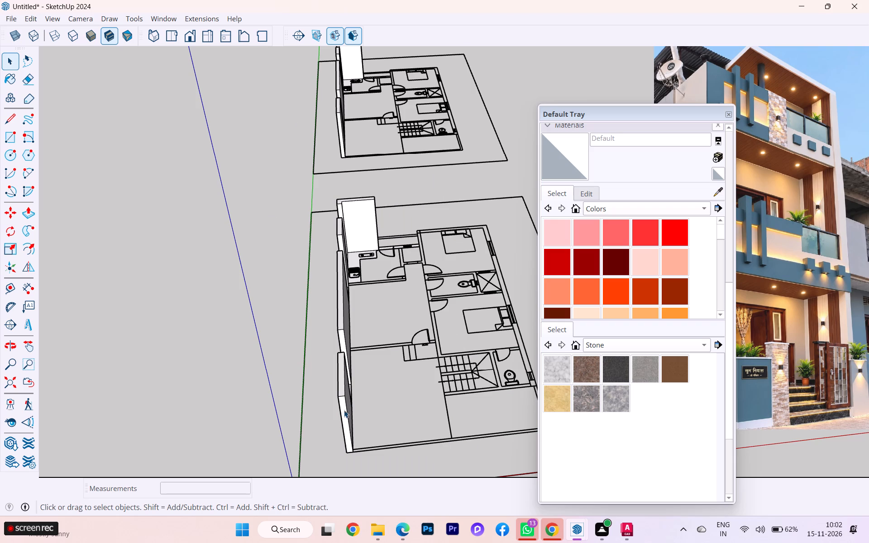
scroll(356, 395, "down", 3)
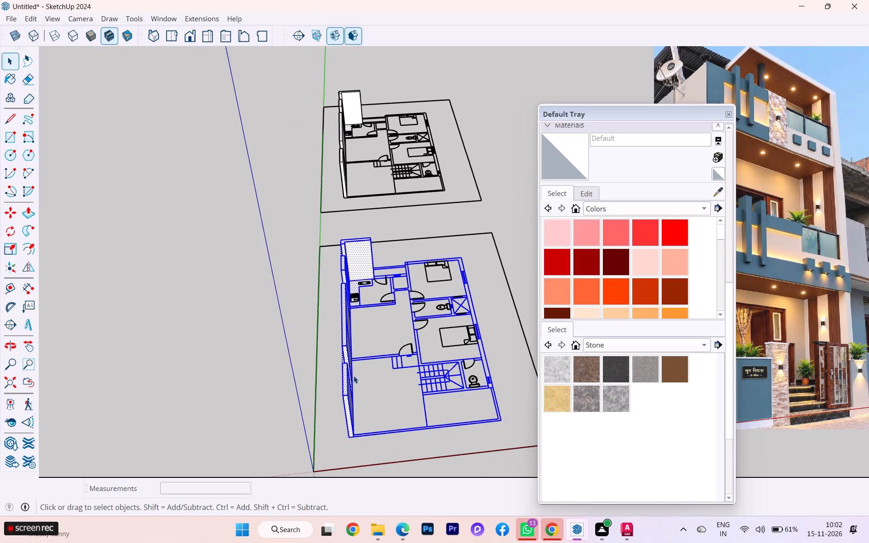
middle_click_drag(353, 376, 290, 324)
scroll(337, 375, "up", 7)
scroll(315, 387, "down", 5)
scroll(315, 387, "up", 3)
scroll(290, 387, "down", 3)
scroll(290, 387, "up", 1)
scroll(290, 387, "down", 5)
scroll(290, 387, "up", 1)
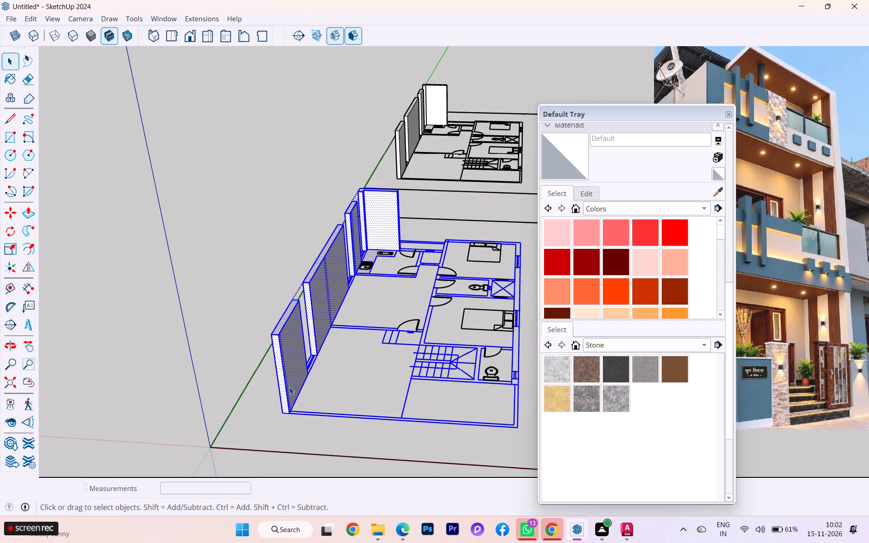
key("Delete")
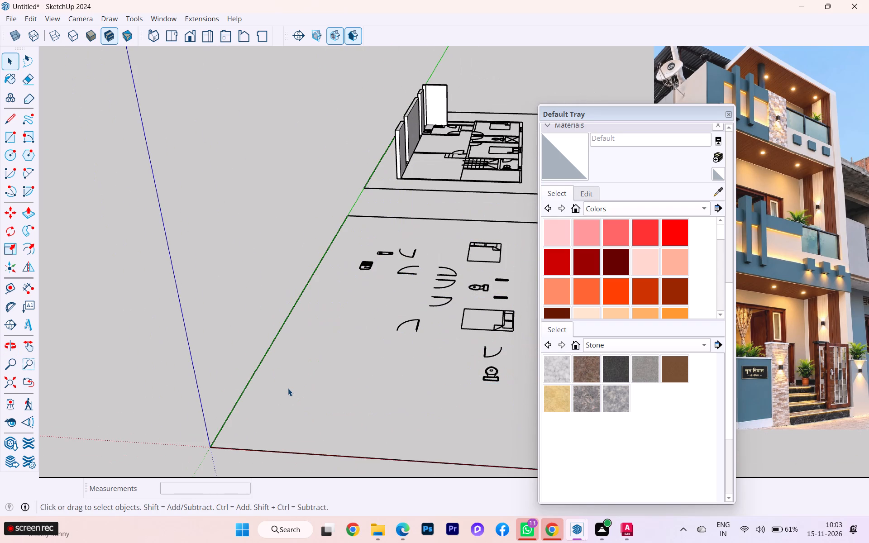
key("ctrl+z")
Undo the explode and the wall modelling back to the flat floor plan linework.
scroll(292, 388, "down", 3)
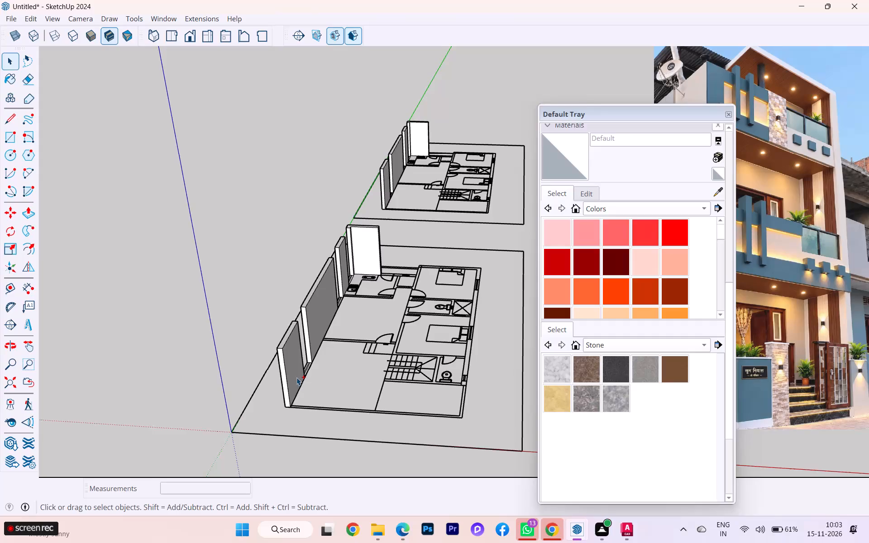
key("ctrl+z")
key("ctrl+z")
key("ctrl+z")
key("ctrl+z")
key("ctrl+z")
key("ctrl+z")
key("ctrl+z")
key("ctrl+z")
key("ctrl+z")
key("ctrl+z")
key("ctrl+z")
key("ctrl+z")
key("ctrl+z")
key("ctrl+z")
key("ctrl+z")
key("ctrl+z")
key("ctrl+z")
key("ctrl+z")
key("ctrl+z")
key("ctrl+z")
key("ctrl+z")
key("ctrl+z")
key("ctrl+z")
key("ctrl+z")
key("ctrl+z")
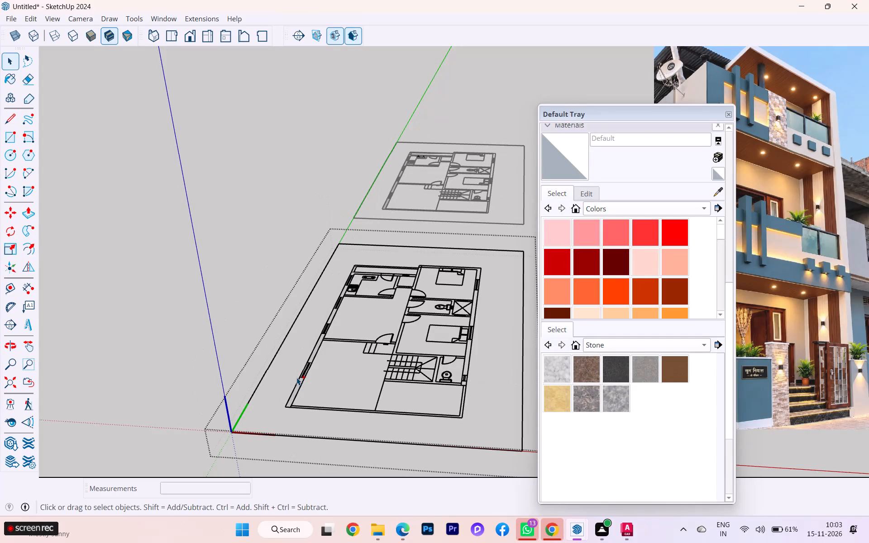
Leave the flat floor plan component nearest the origin and explode it into loose geometry.
left_click_drag(242, 358, 242, 339)
double_click(242, 339)
left_click(301, 390)
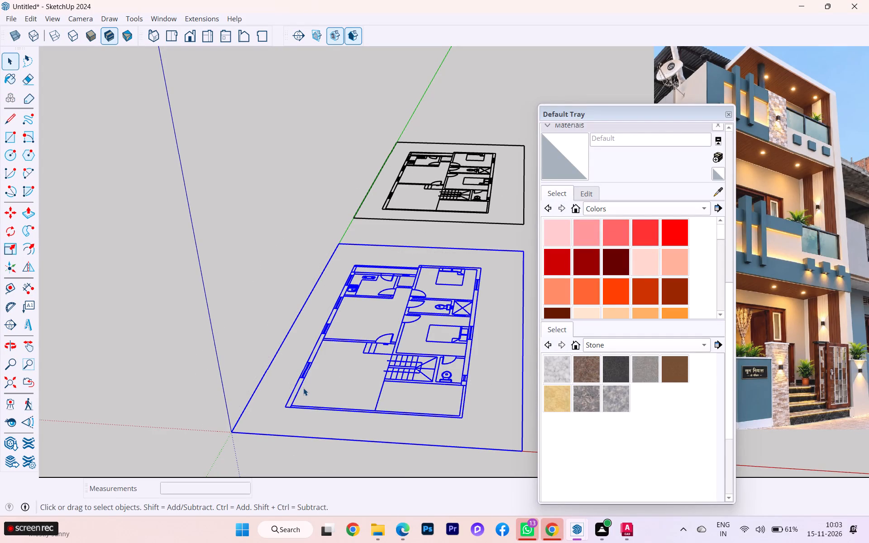
right_click(304, 388)
left_click(298, 376)
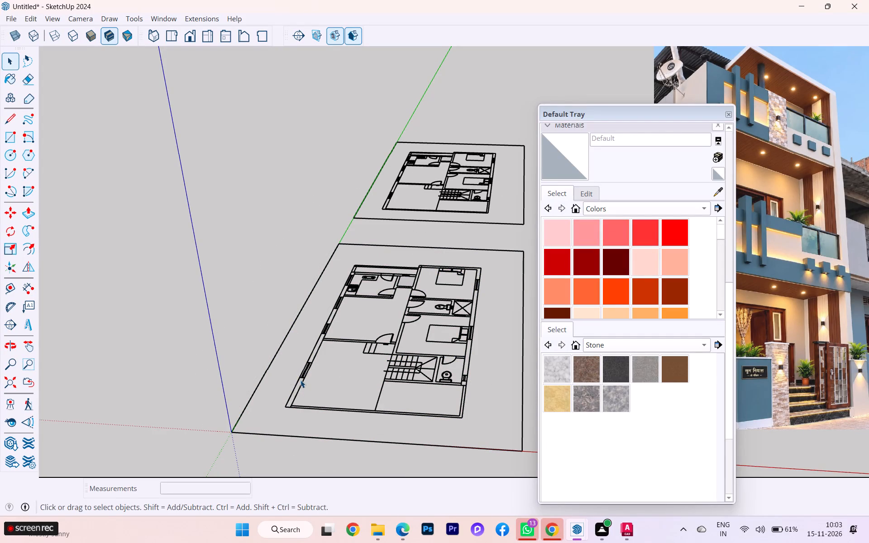
left_click(301, 380)
right_click(301, 380)
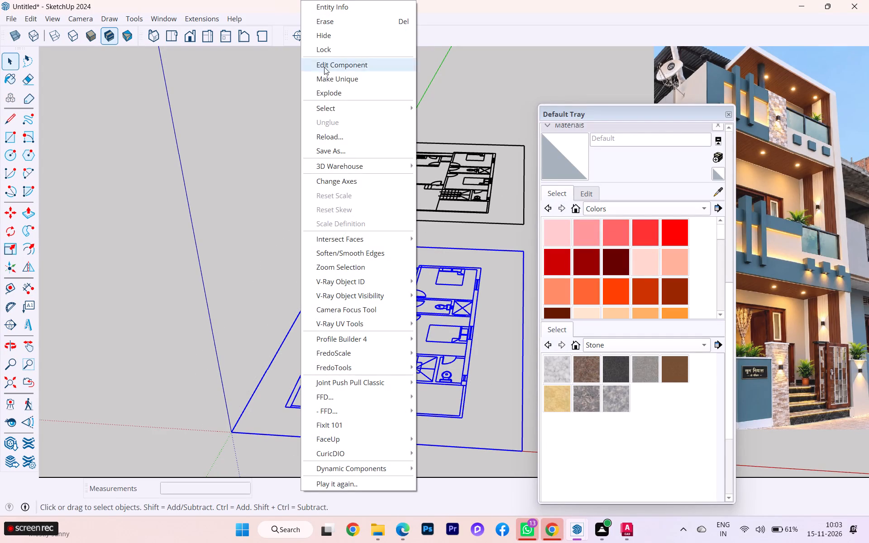
left_click(324, 90)
scroll(317, 292, "down", 2)
middle_click_drag(328, 304, 413, 342)
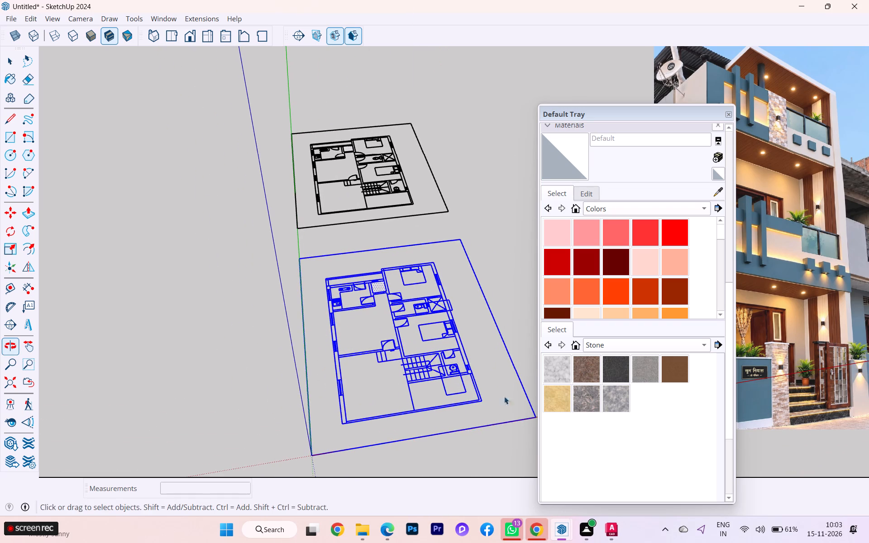
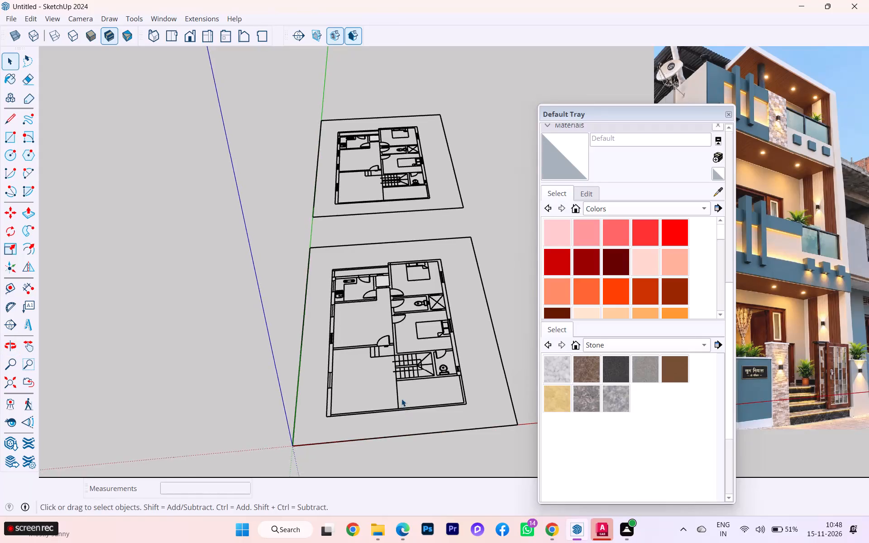
Inspect whether the exploded plan's front line, side wall segments and shaft face near the kitchen select as separate geometry.
scroll(401, 399, "up", 3)
left_click(387, 420)
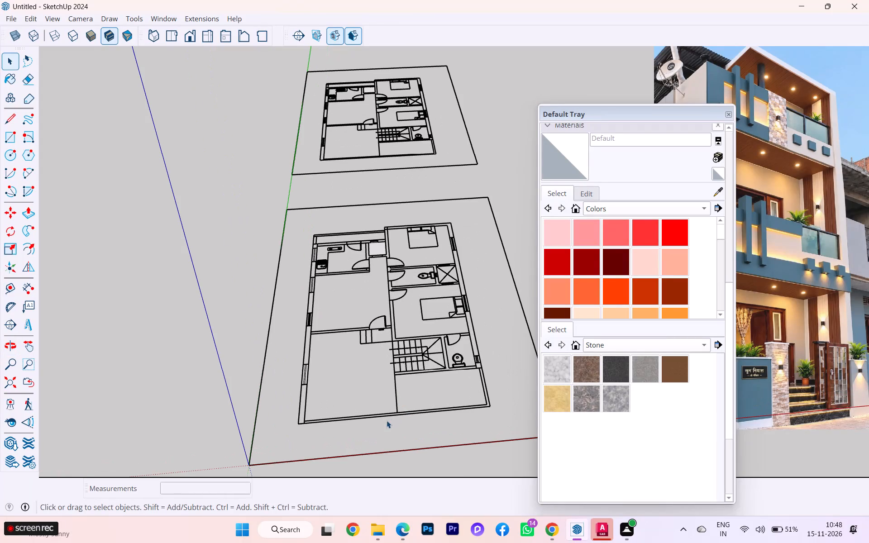
double_click(389, 416)
scroll(389, 416, "up", 4)
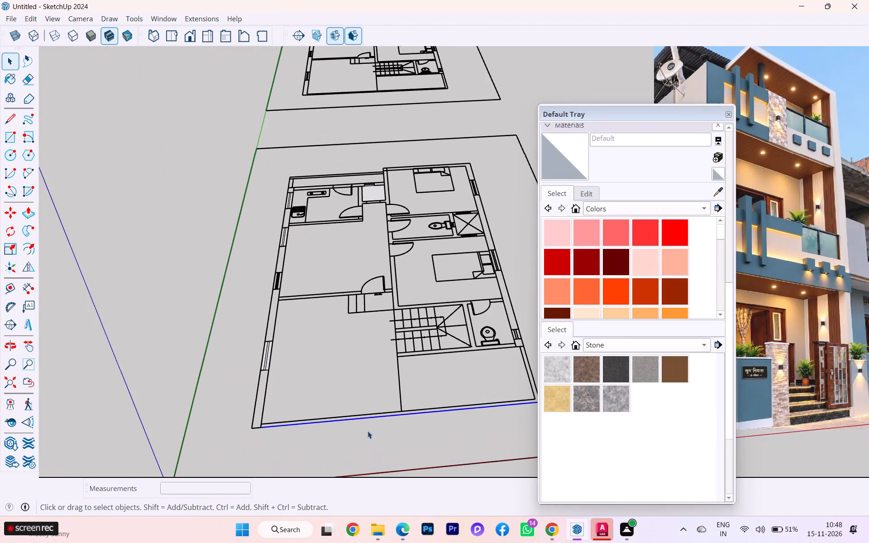
middle_click_drag(368, 431, 377, 470)
scroll(368, 431, "down", 1)
left_click(238, 332)
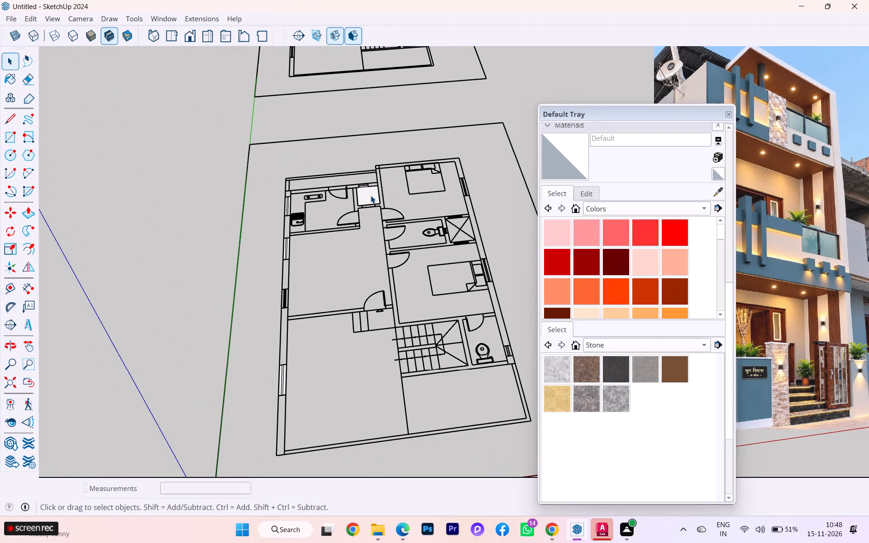
left_click(371, 195)
key("Pause")
left_click(286, 274)
left_click(298, 294)
left_click(282, 319)
key("Pause")
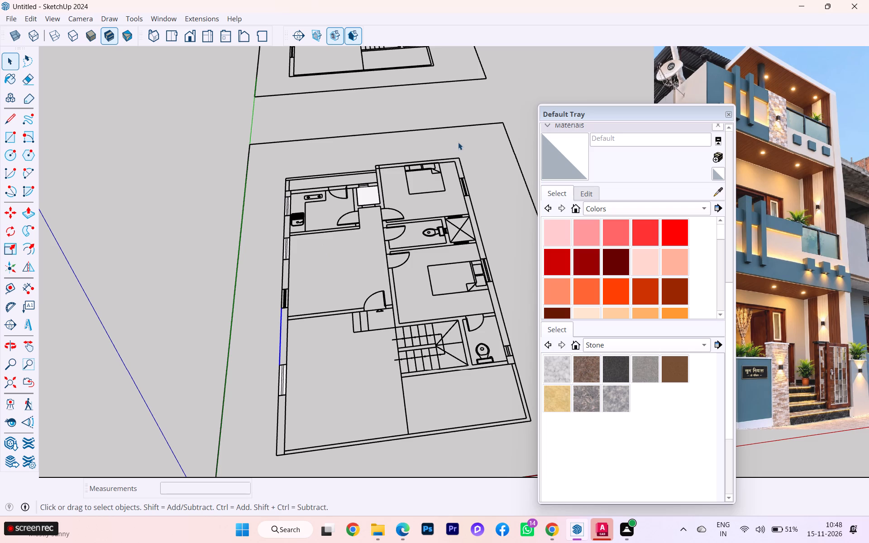
key("Escape")
key("Escape")
key("Escape")
left_click(481, 127)
Show the 1001bit pro tool set.
right_click(526, 31)
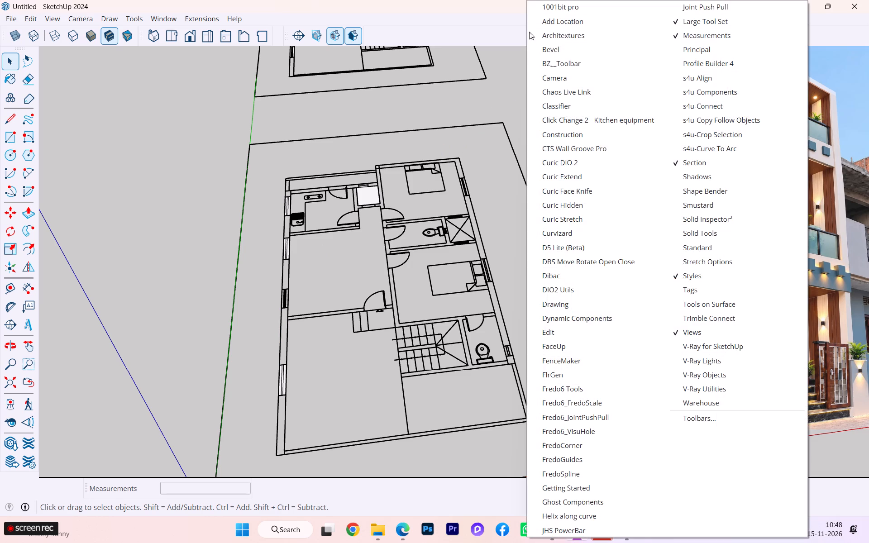
left_click(545, 6)
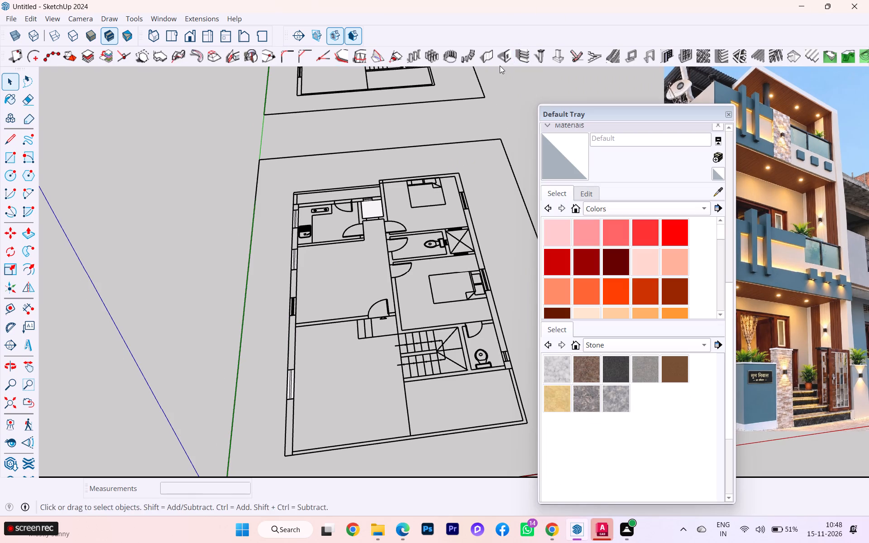
Configure the 1001bit vertical wall with 9" thickness and 10' height and apply it for wall creation.
left_click(487, 55)
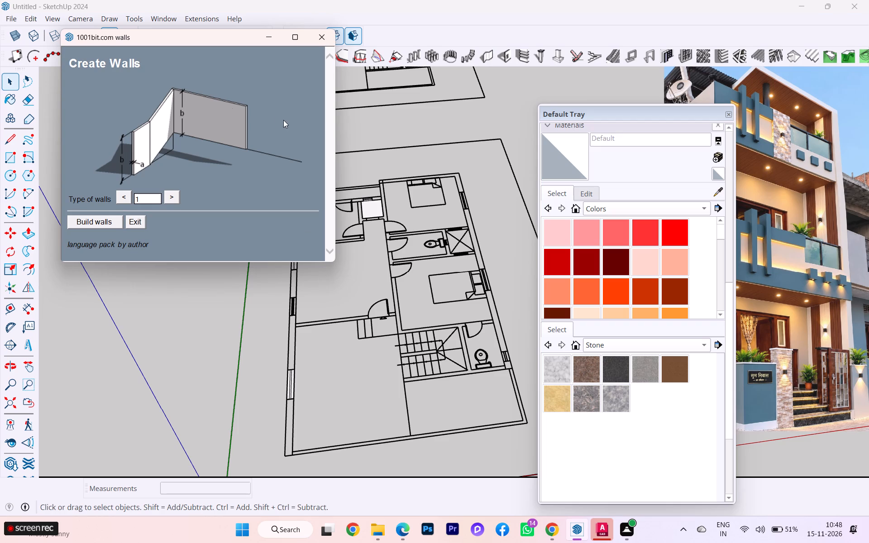
left_click(109, 227)
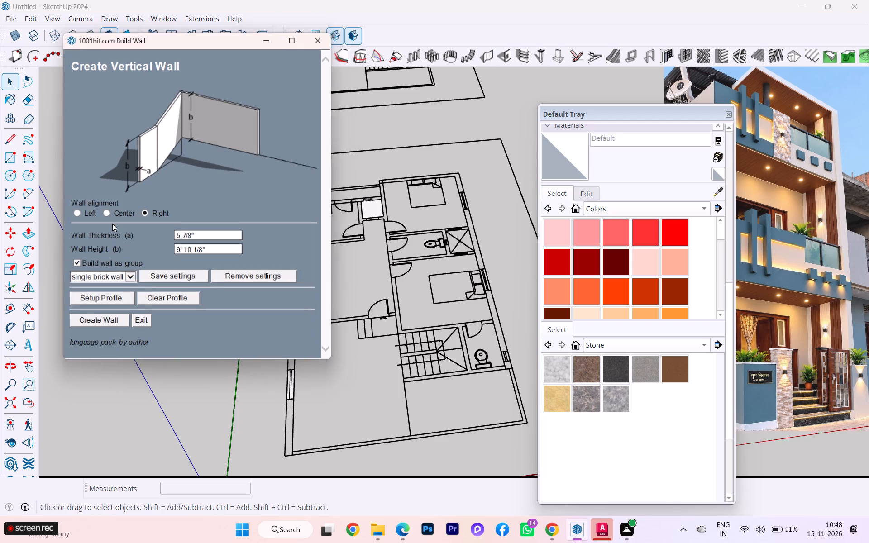
left_click_drag(194, 234, 114, 234)
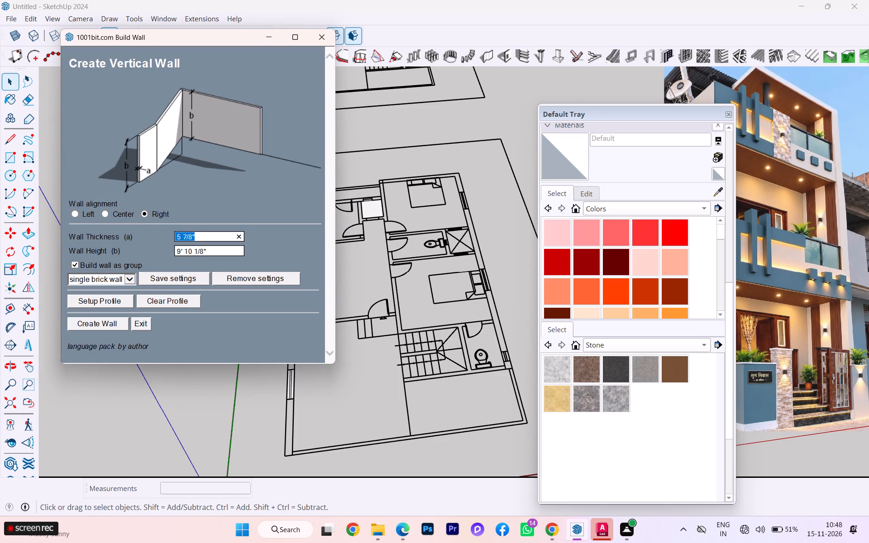
key("9")
key("shift+quotedbl")
left_click_drag(218, 254, 135, 248)
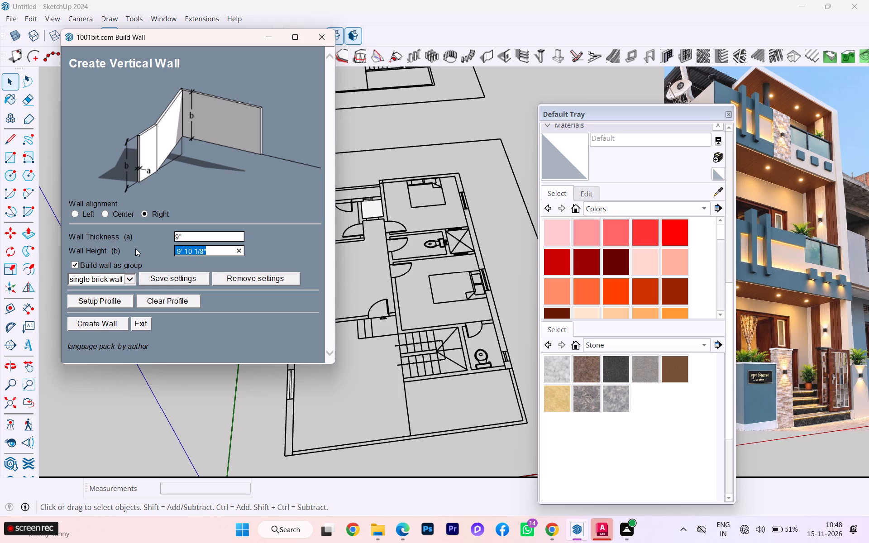
type("10'")
key("Return")
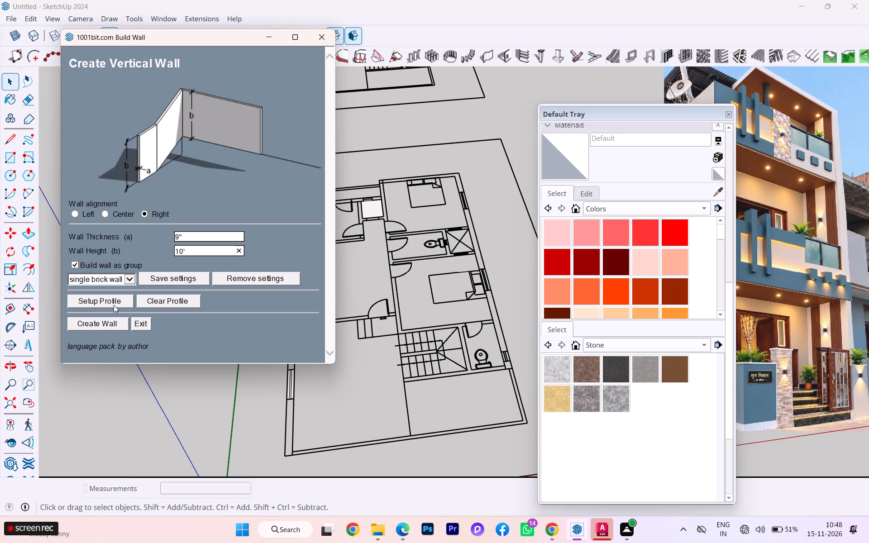
left_click(90, 324)
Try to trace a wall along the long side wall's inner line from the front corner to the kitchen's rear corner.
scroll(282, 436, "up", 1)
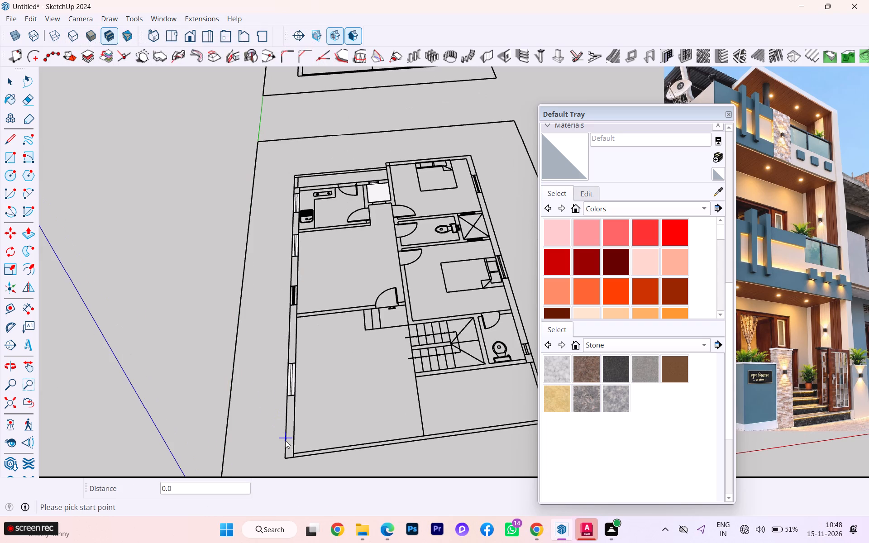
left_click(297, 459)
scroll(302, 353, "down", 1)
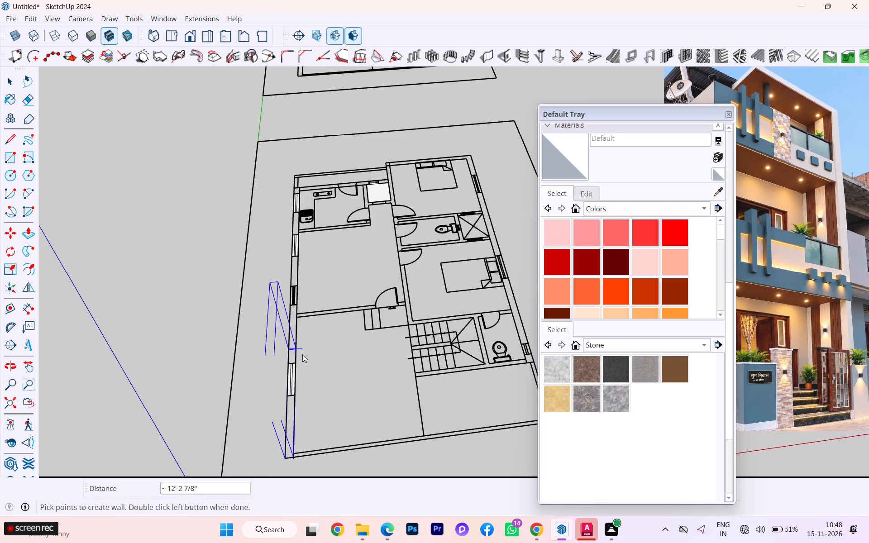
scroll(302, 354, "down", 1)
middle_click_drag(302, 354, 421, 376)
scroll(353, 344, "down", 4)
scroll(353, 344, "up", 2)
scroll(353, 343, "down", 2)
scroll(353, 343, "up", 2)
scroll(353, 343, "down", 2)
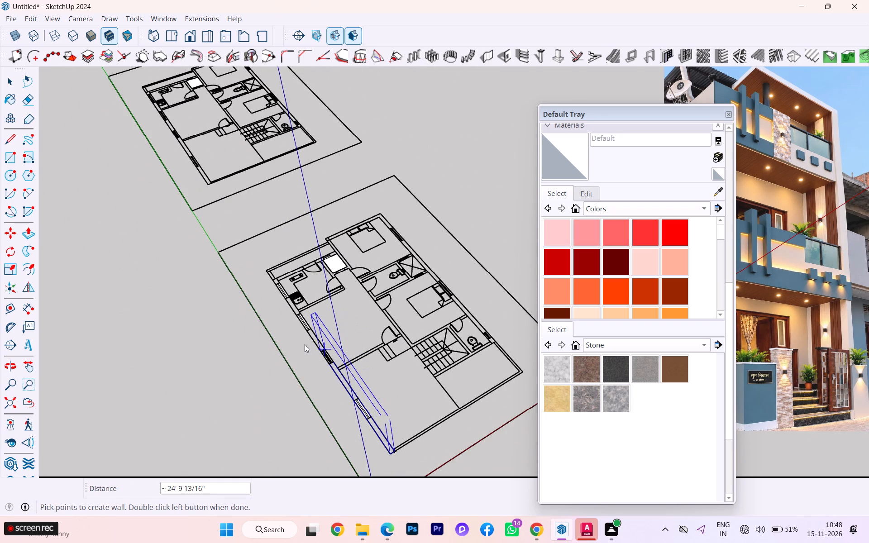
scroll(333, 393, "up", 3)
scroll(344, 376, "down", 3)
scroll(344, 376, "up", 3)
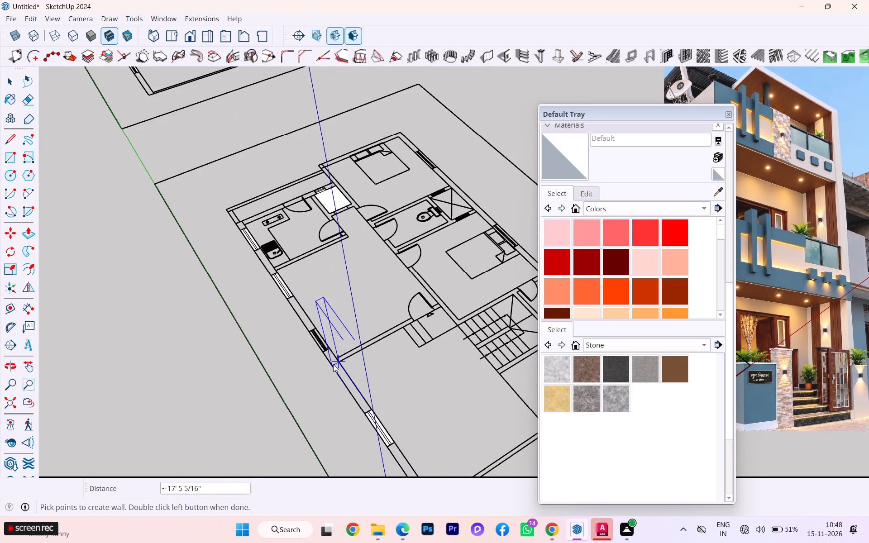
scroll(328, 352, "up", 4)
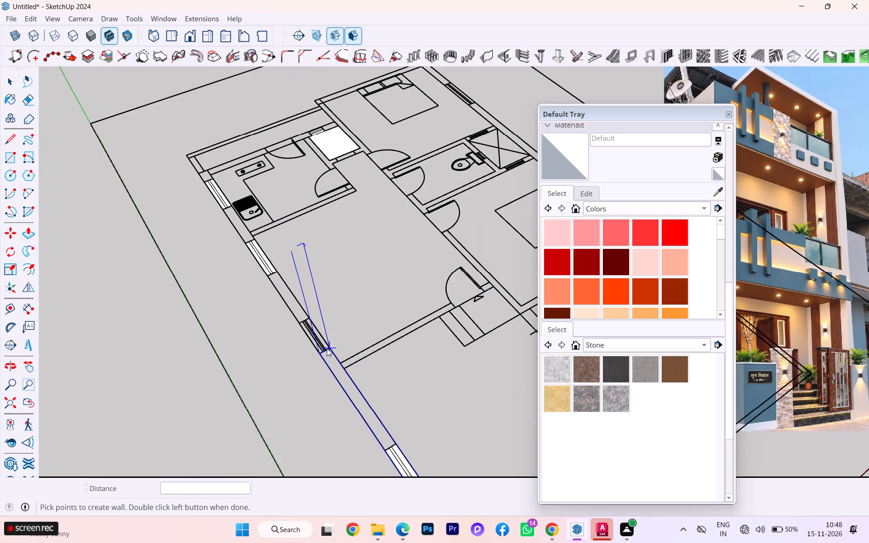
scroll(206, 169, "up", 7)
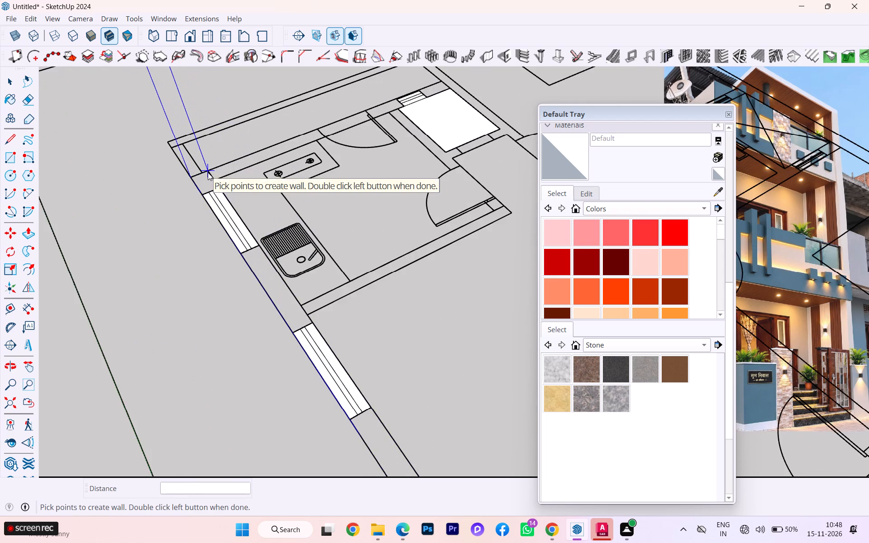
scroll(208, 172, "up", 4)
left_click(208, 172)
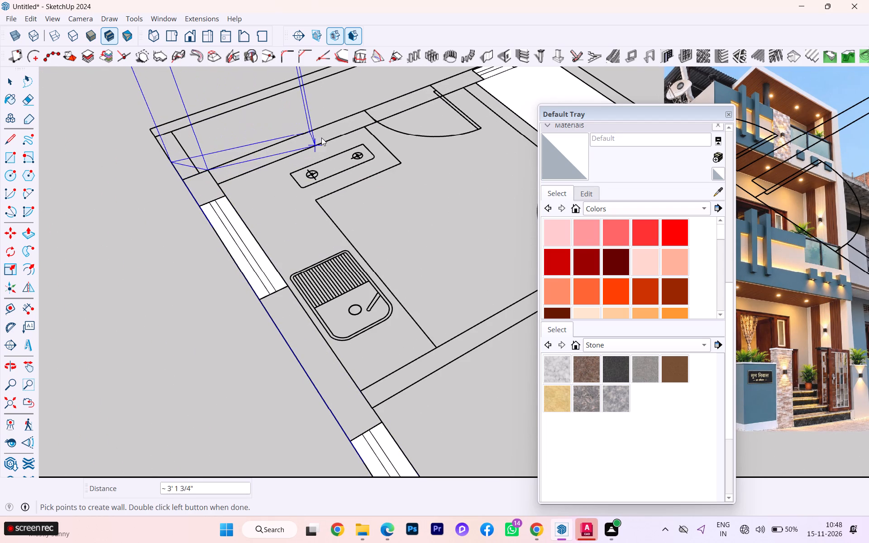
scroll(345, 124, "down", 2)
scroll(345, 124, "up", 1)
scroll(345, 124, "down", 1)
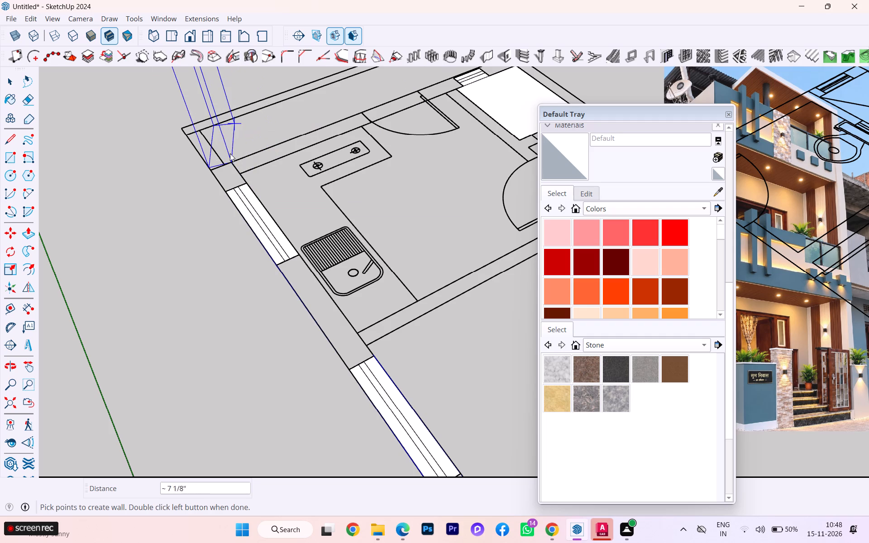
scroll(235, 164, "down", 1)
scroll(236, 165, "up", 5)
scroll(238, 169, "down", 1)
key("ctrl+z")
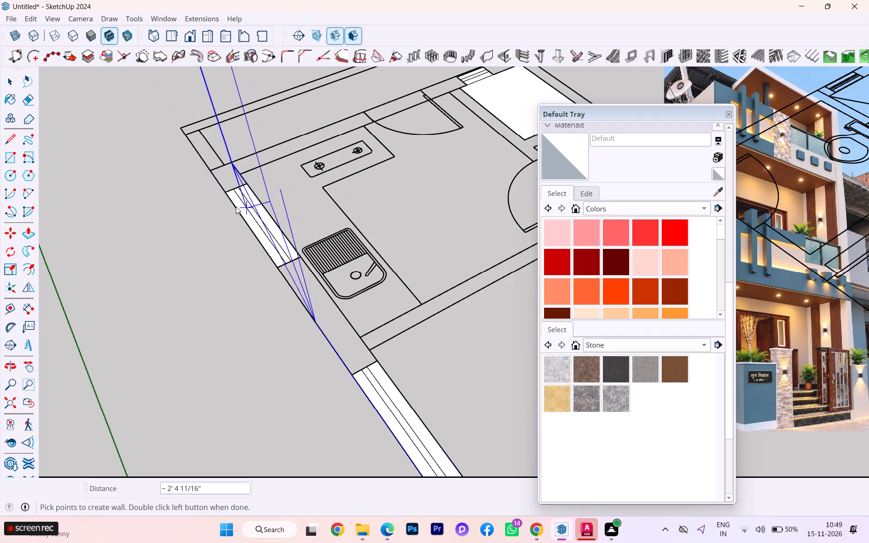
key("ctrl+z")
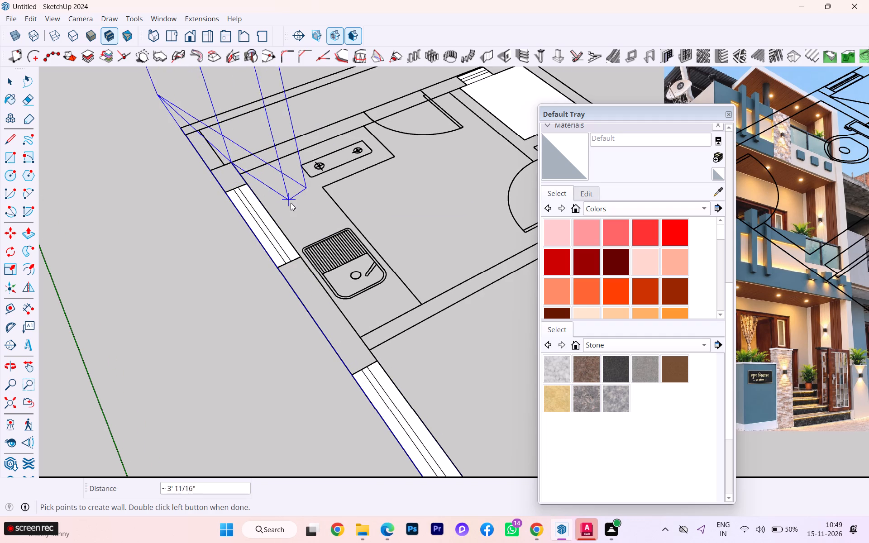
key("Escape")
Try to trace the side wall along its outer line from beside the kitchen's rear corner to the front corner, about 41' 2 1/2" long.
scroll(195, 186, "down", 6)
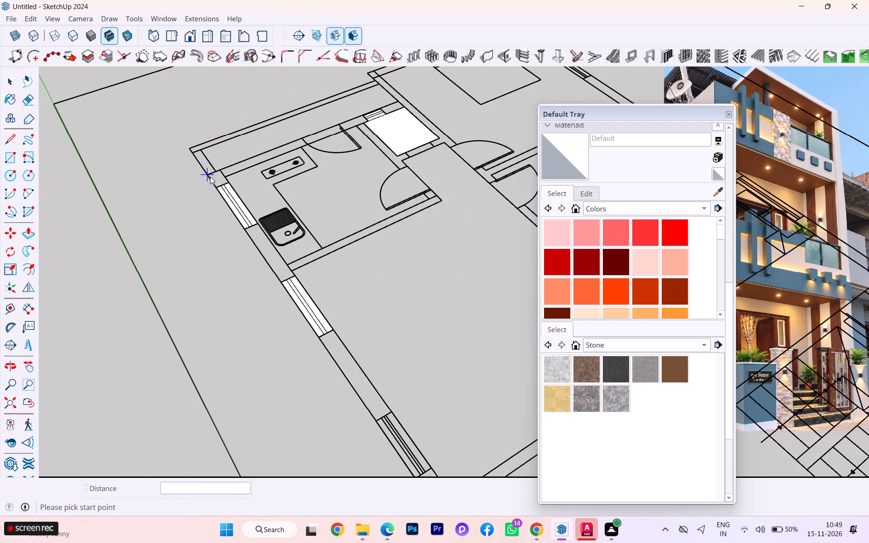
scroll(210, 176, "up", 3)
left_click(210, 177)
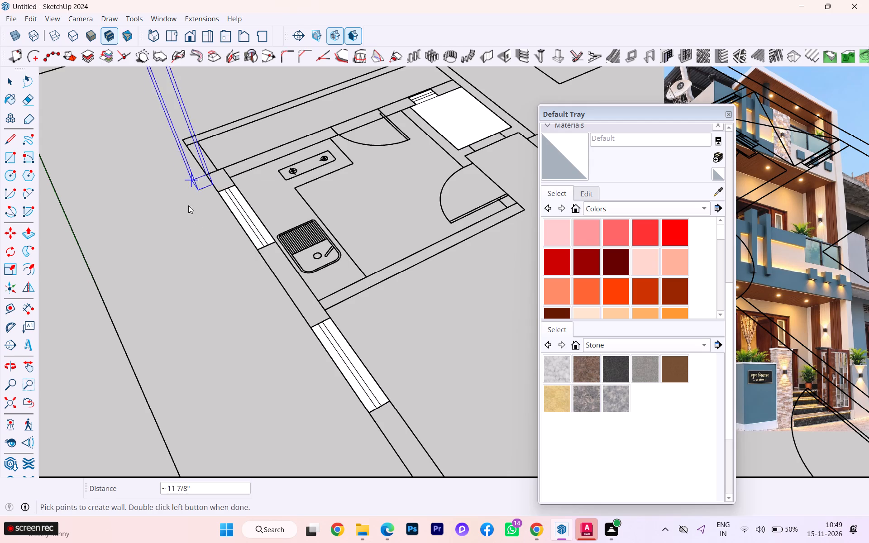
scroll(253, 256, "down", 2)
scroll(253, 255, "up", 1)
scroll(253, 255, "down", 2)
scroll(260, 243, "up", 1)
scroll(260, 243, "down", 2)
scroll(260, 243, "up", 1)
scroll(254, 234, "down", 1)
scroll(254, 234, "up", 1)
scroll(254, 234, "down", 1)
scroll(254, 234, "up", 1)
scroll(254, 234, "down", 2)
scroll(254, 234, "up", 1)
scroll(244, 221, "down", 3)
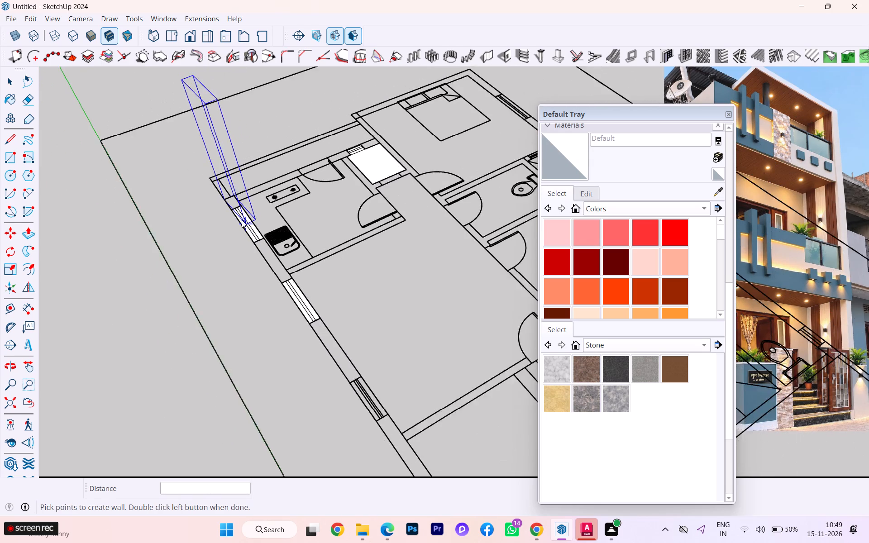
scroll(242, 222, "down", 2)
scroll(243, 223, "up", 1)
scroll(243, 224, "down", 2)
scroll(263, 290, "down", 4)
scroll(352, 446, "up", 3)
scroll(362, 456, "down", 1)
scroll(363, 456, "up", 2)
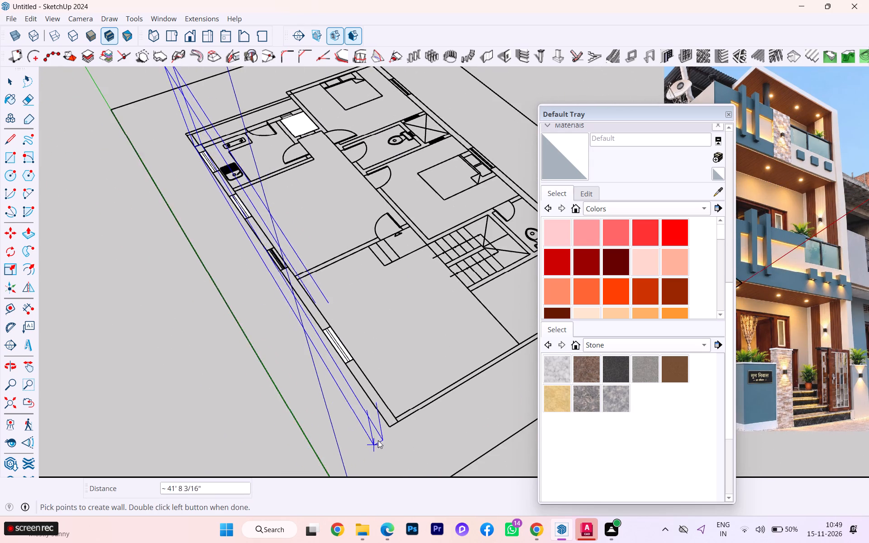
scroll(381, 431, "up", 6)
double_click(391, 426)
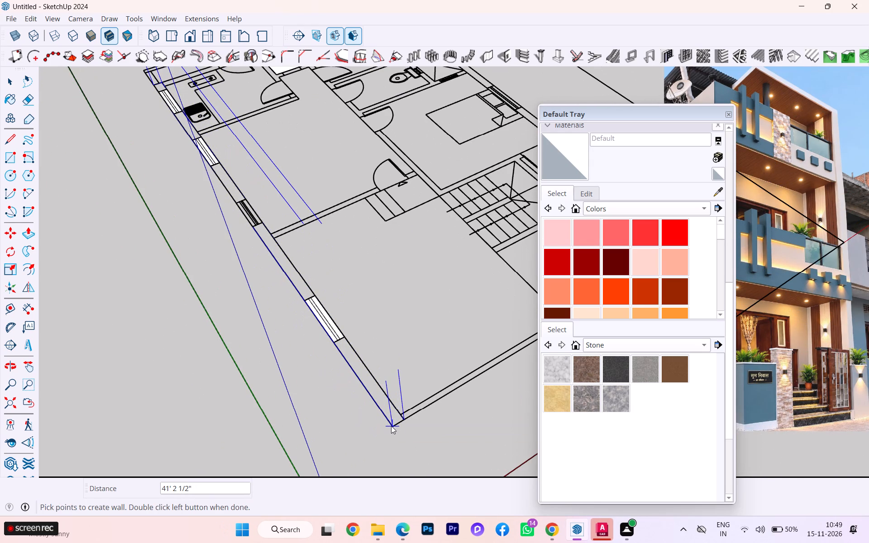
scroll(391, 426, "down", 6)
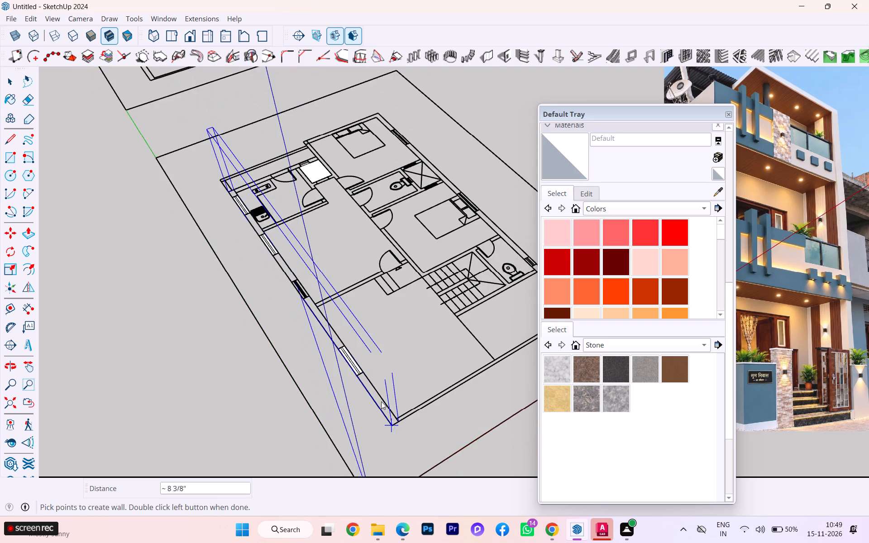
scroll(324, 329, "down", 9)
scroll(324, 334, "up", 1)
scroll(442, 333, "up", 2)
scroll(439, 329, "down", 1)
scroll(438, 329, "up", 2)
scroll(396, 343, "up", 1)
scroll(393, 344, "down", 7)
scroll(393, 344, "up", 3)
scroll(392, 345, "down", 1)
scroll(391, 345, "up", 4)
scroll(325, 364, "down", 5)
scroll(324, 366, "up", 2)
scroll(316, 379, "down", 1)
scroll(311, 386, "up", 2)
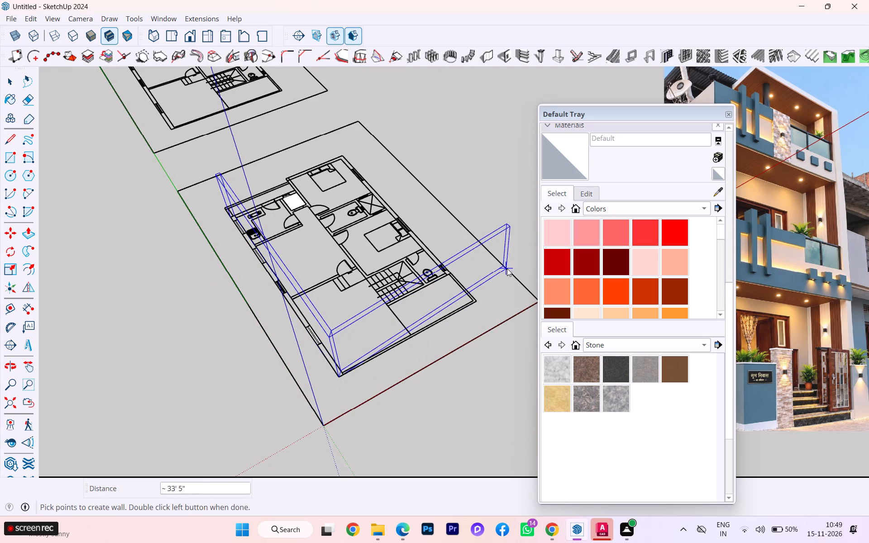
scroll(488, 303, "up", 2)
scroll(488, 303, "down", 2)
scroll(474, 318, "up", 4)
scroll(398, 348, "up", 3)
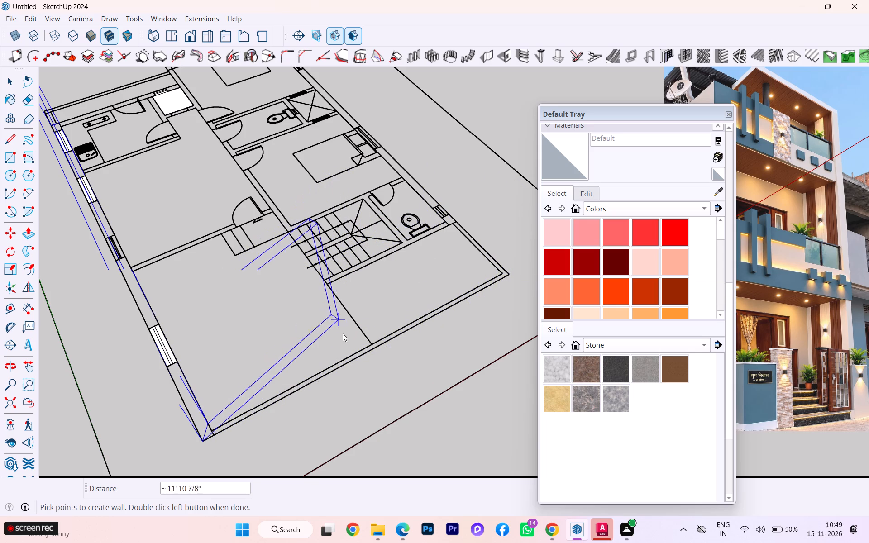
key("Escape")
Build a 9" thick, 10' high wall along the bedroom-side long wall, from the rear bedroom's corner to the front toilet's corner.
scroll(331, 347, "down", 1)
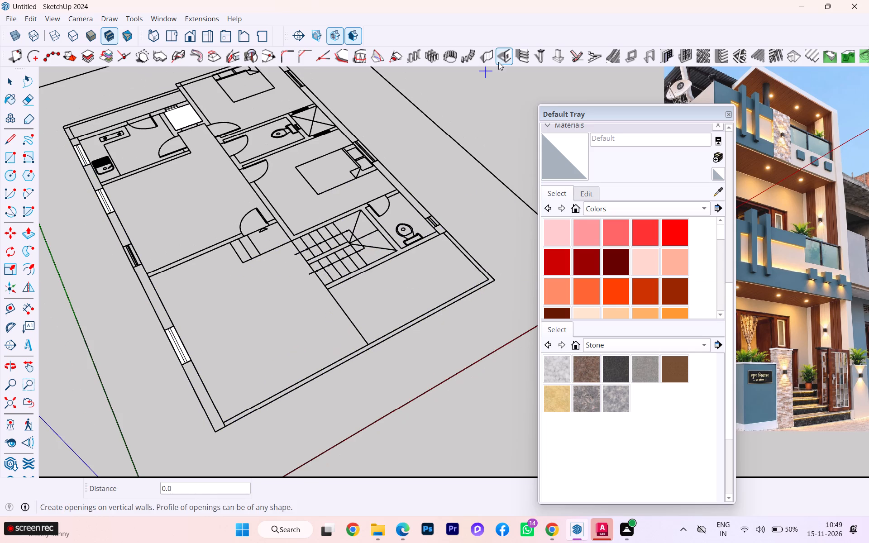
left_click(485, 50)
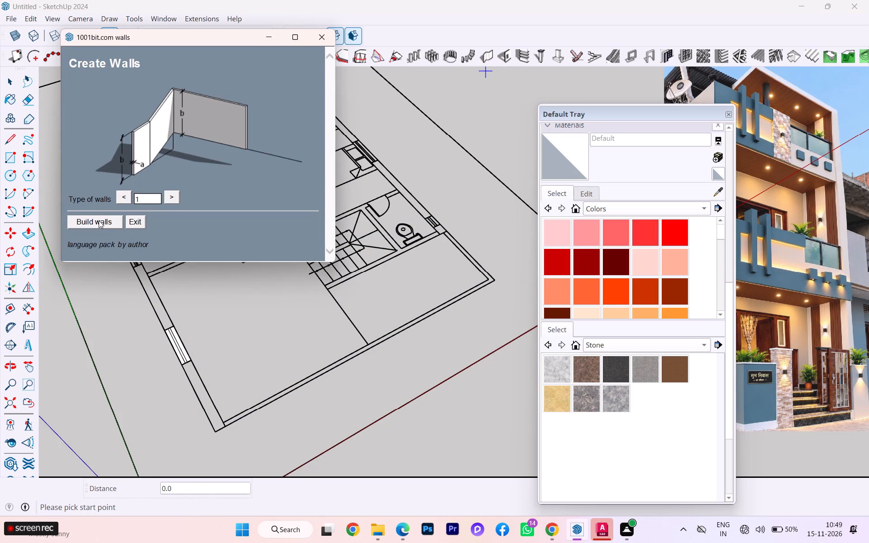
left_click(98, 221)
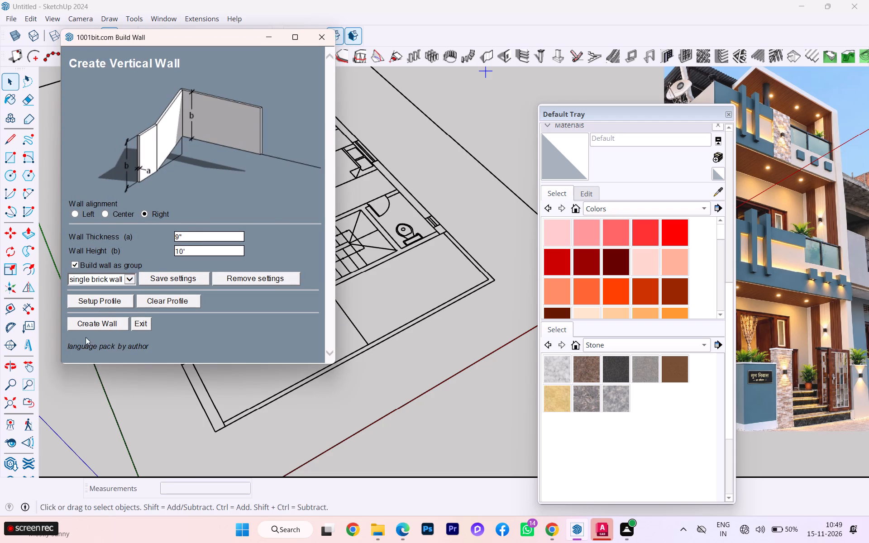
left_click(93, 323)
scroll(444, 274, "down", 2)
scroll(468, 318, "up", 2)
scroll(471, 325, "down", 1)
scroll(490, 371, "down", 1)
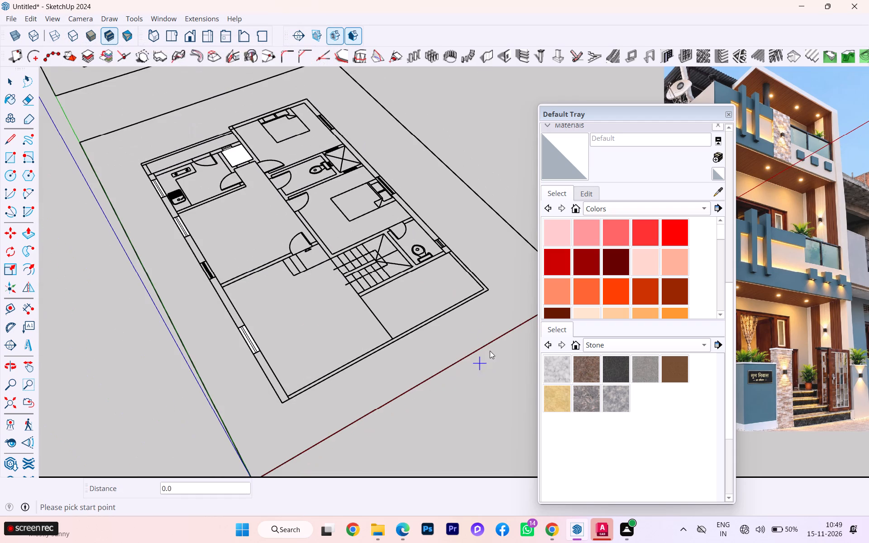
scroll(317, 88, "up", 3)
scroll(298, 110, "down", 1)
scroll(298, 110, "up", 2)
left_click(298, 110)
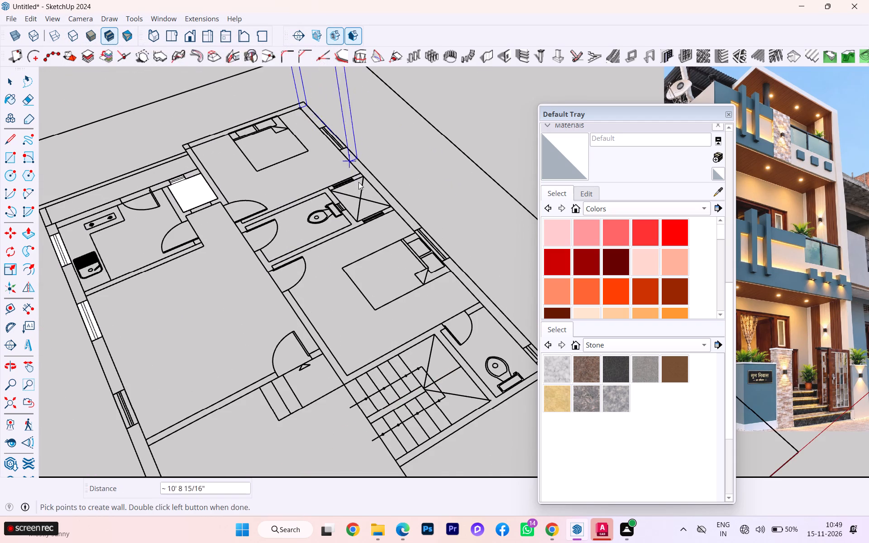
scroll(363, 195, "down", 3)
scroll(363, 195, "up", 2)
scroll(362, 194, "down", 2)
scroll(362, 194, "up", 1)
scroll(469, 300, "down", 2)
scroll(469, 300, "up", 2)
scroll(469, 300, "down", 1)
scroll(503, 330, "up", 2)
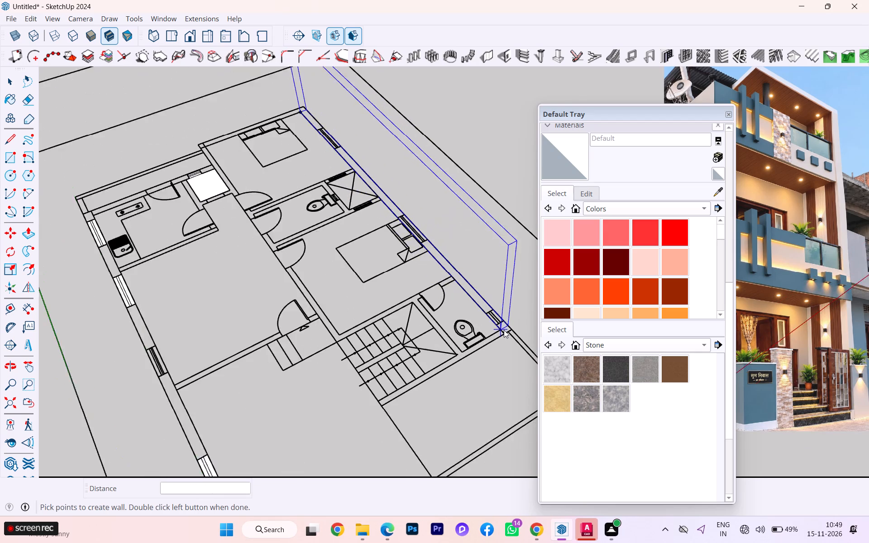
scroll(504, 330, "up", 2)
double_click(504, 335)
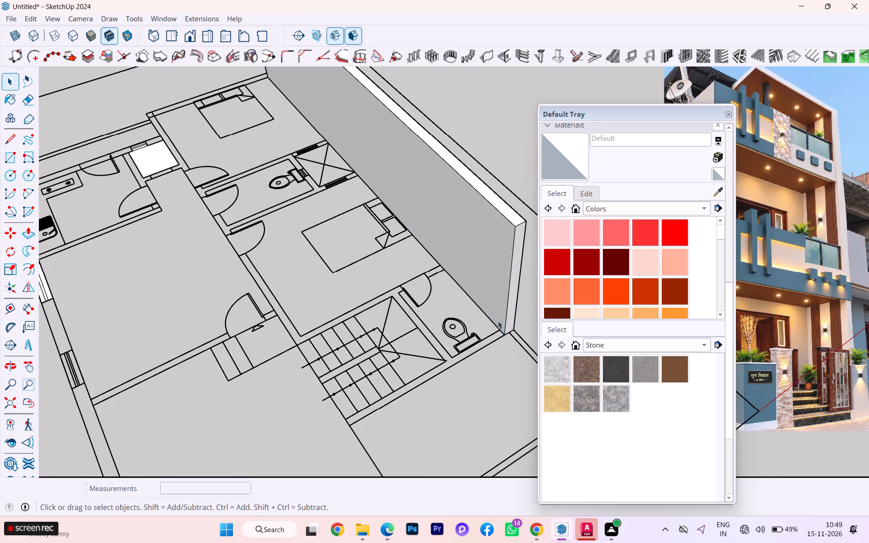
scroll(372, 183, "down", 4)
scroll(376, 187, "up", 2)
scroll(377, 188, "down", 5)
key("space")
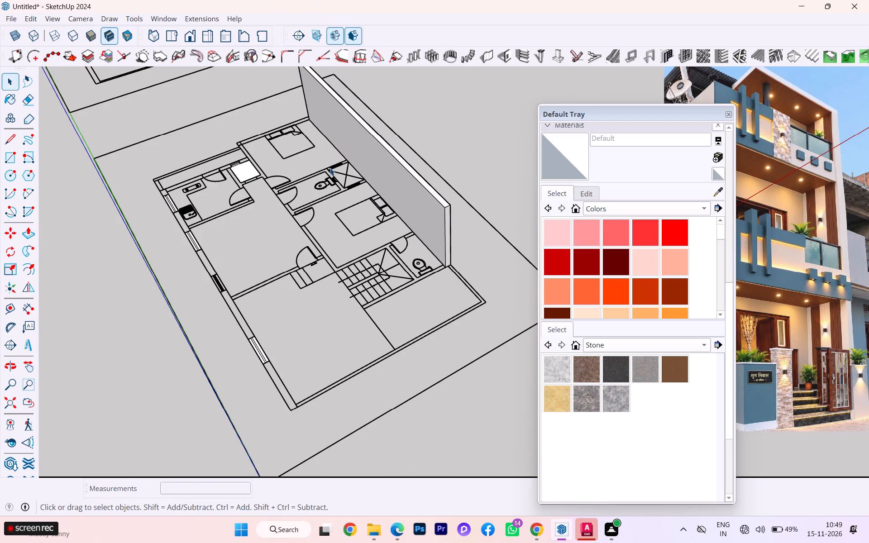
Build the 9" thick, 10' high rear wall behind the rear bedroom, 12' 3" long, from its outer corner.
scroll(317, 129, "up", 1)
scroll(313, 118, "down", 1)
scroll(307, 108, "up", 1)
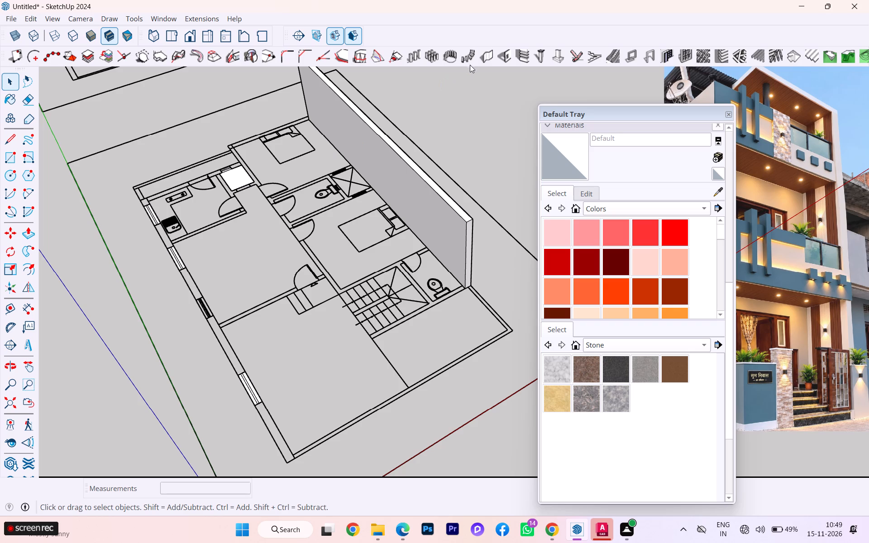
left_click(483, 57)
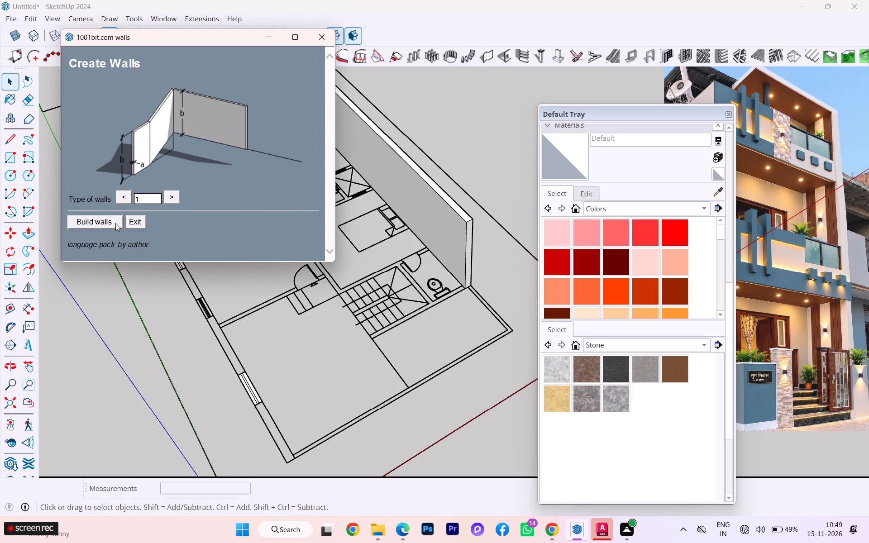
left_click(115, 223)
left_click(89, 325)
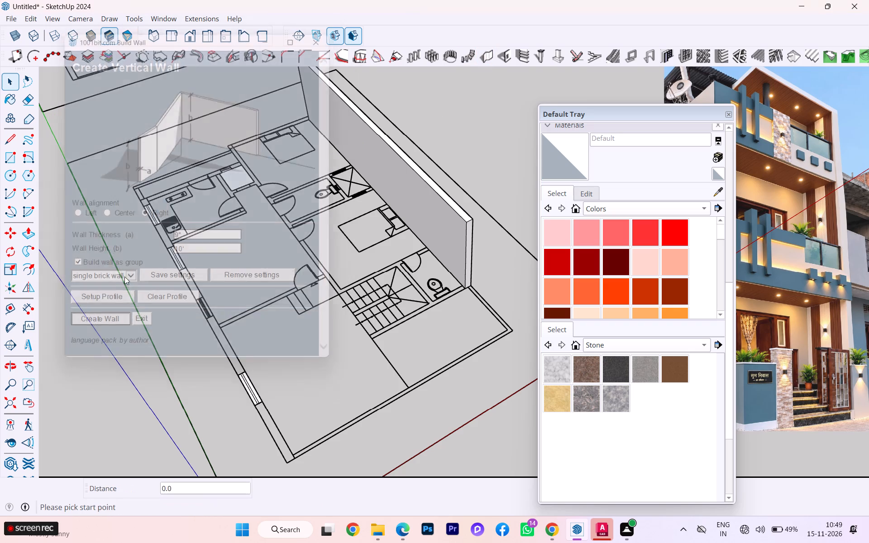
scroll(313, 119, "up", 3)
scroll(314, 119, "down", 1)
scroll(314, 119, "up", 1)
scroll(314, 119, "down", 1)
scroll(314, 119, "up", 5)
scroll(312, 117, "down", 1)
scroll(312, 117, "up", 4)
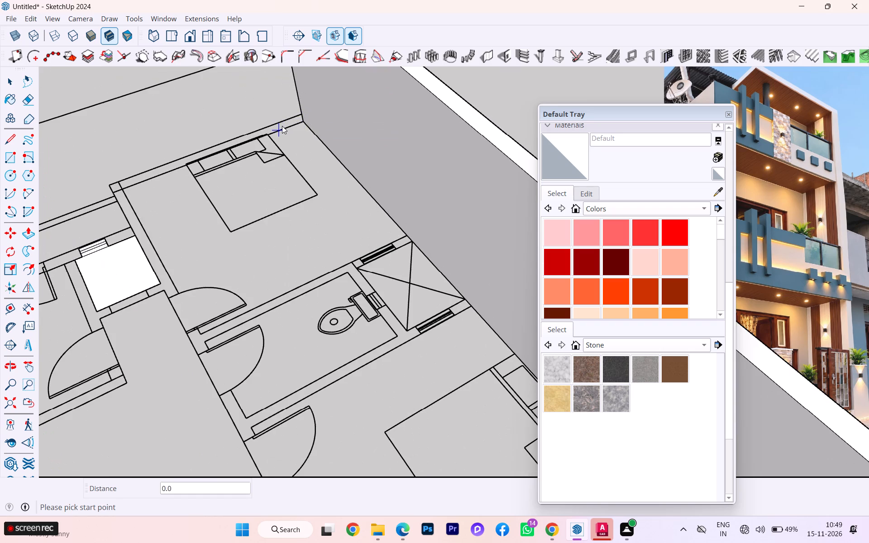
scroll(277, 142, "down", 4)
scroll(201, 234, "down", 1)
middle_click_drag(209, 245, 345, 267)
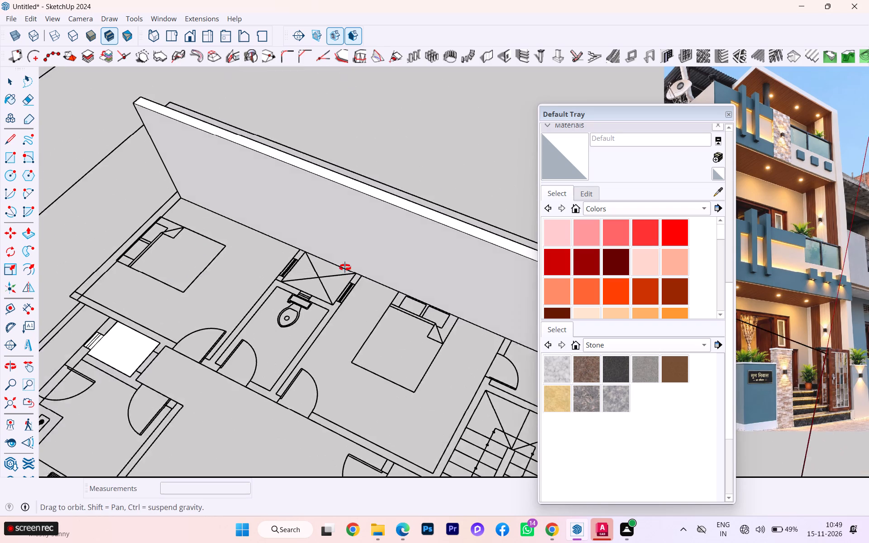
middle_click_drag(345, 267, 385, 234)
scroll(288, 305, "up", 5)
scroll(344, 257, "down", 6)
scroll(291, 289, "down", 2)
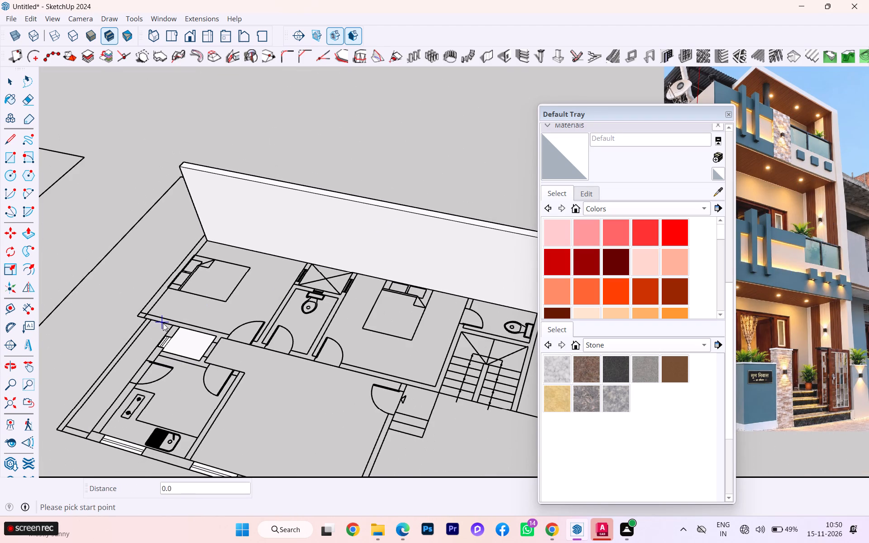
scroll(131, 318, "up", 3)
scroll(186, 278, "up", 3)
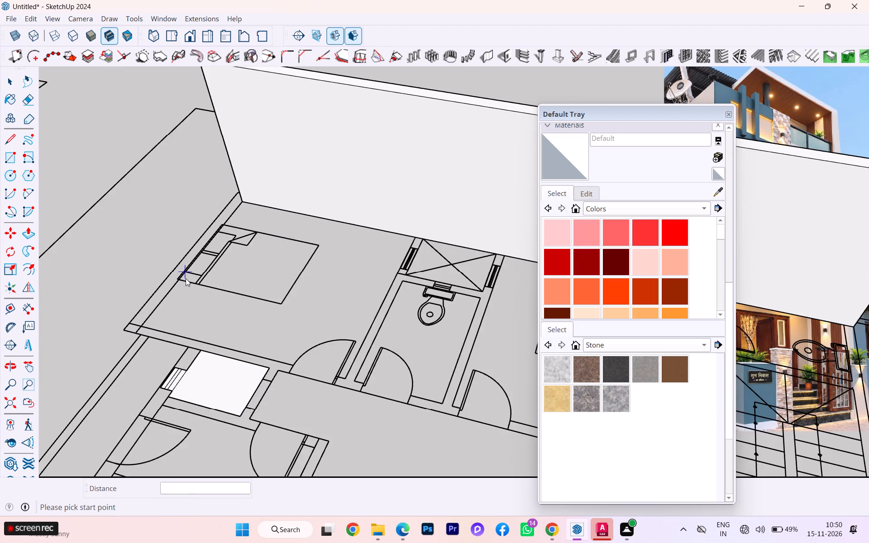
scroll(198, 211, "up", 6)
scroll(202, 209, "down", 1)
scroll(202, 209, "up", 1)
scroll(249, 191, "up", 2)
scroll(248, 195, "down", 1)
scroll(167, 289, "down", 2)
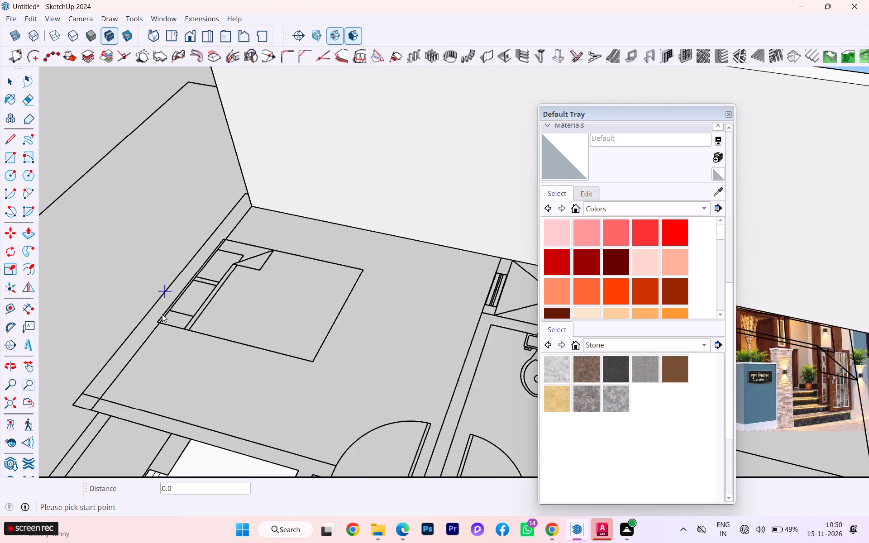
middle_click_drag(163, 320, 398, 303)
scroll(114, 214, "down", 3)
scroll(113, 214, "up", 2)
scroll(113, 214, "down", 2)
scroll(85, 255, "down", 3)
scroll(81, 271, "up", 1)
scroll(75, 307, "down", 1)
scroll(75, 314, "up", 1)
scroll(74, 314, "down", 5)
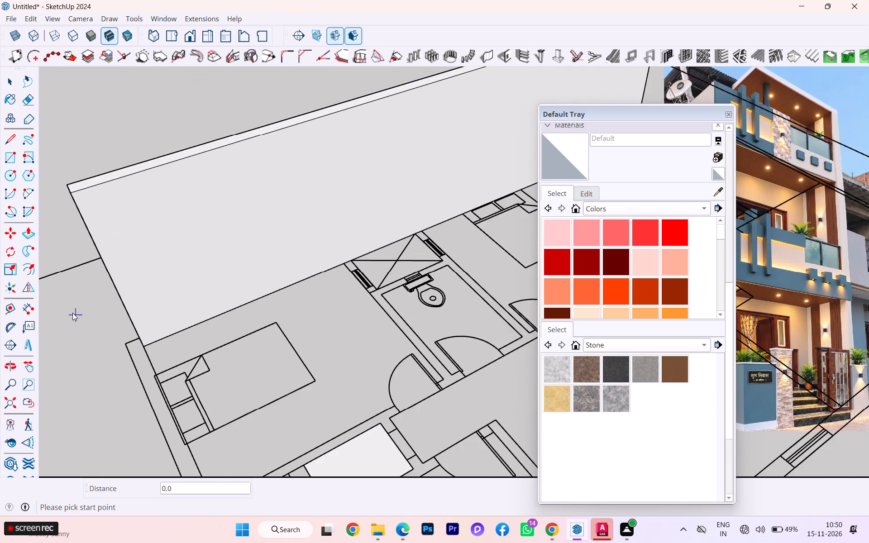
scroll(72, 313, "up", 1)
scroll(101, 311, "down", 1)
middle_click_drag(105, 308, 201, 230)
scroll(111, 369, "up", 2)
scroll(114, 372, "down", 1)
scroll(116, 373, "up", 2)
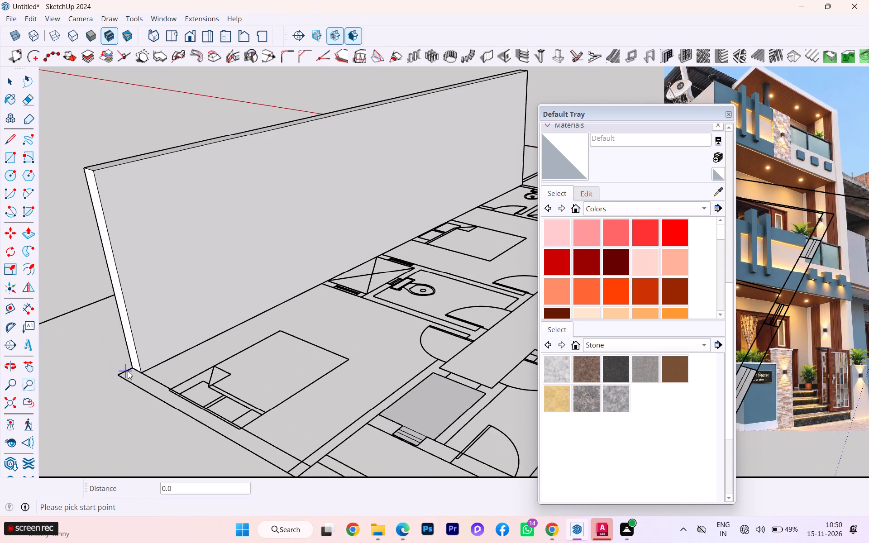
left_click(128, 370)
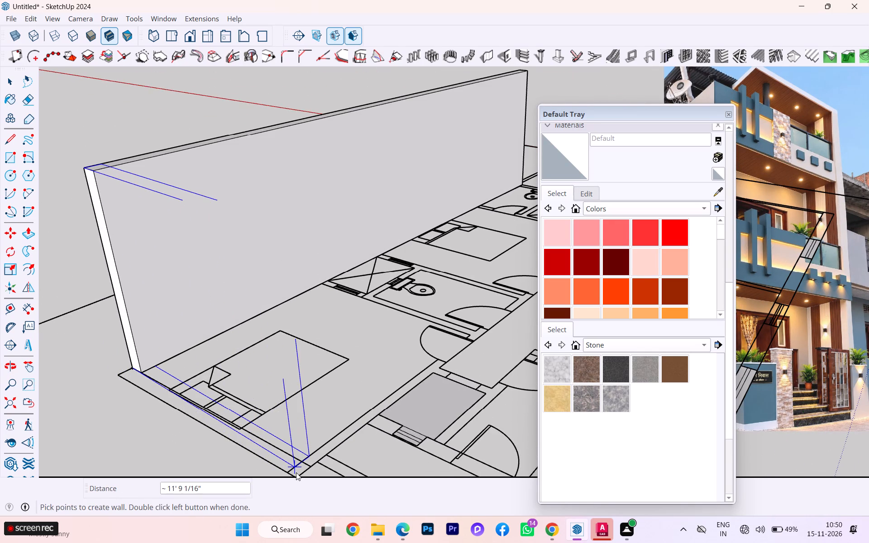
key("Escape")
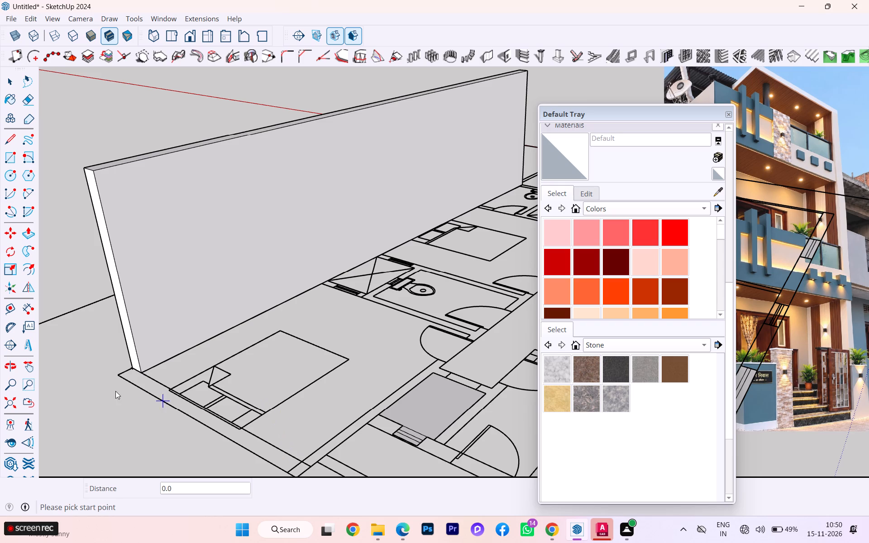
left_click(119, 377)
scroll(290, 461, "up", 2)
scroll(290, 461, "down", 2)
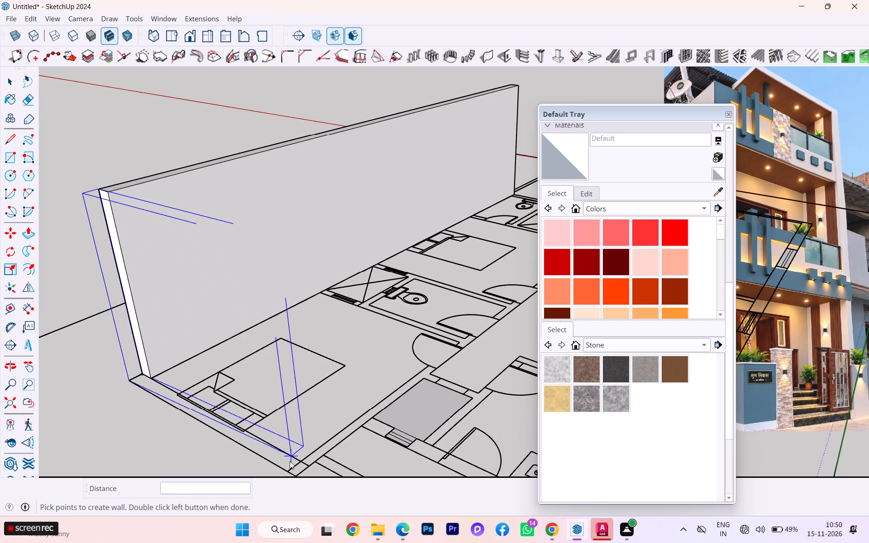
scroll(288, 471, "down", 3)
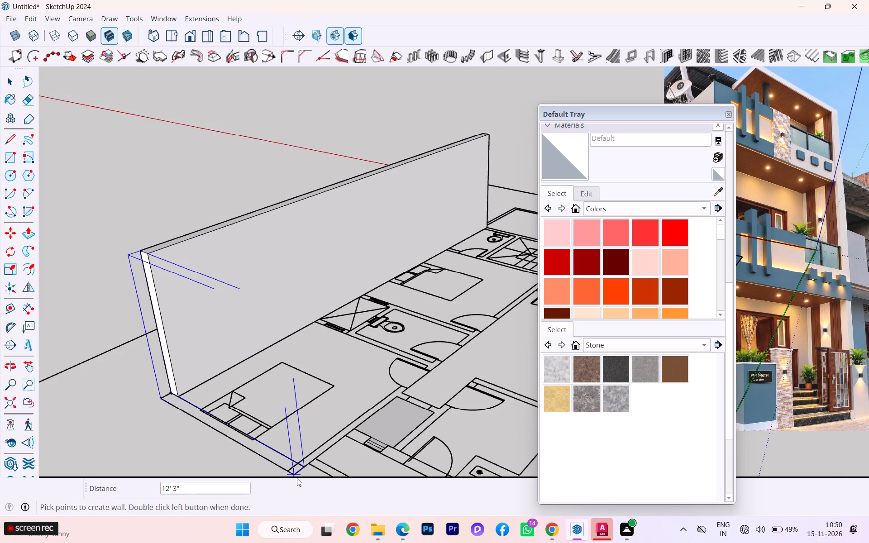
double_click(296, 473)
scroll(172, 377, "down", 3)
scroll(172, 377, "up", 3)
scroll(172, 377, "down", 1)
scroll(313, 234, "down", 2)
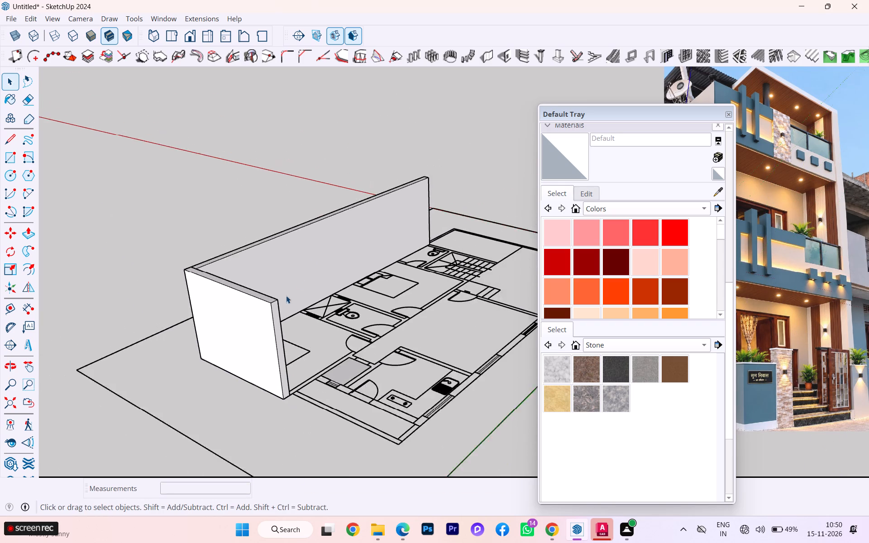
Build the kitchen's 9" thick, 10' high rear wall, 12' long, from the rear bedroom's partition to the kitchen-side long wall.
scroll(286, 295, "down", 2)
middle_click_drag(277, 304, 0, 245)
scroll(420, 108, "up", 4)
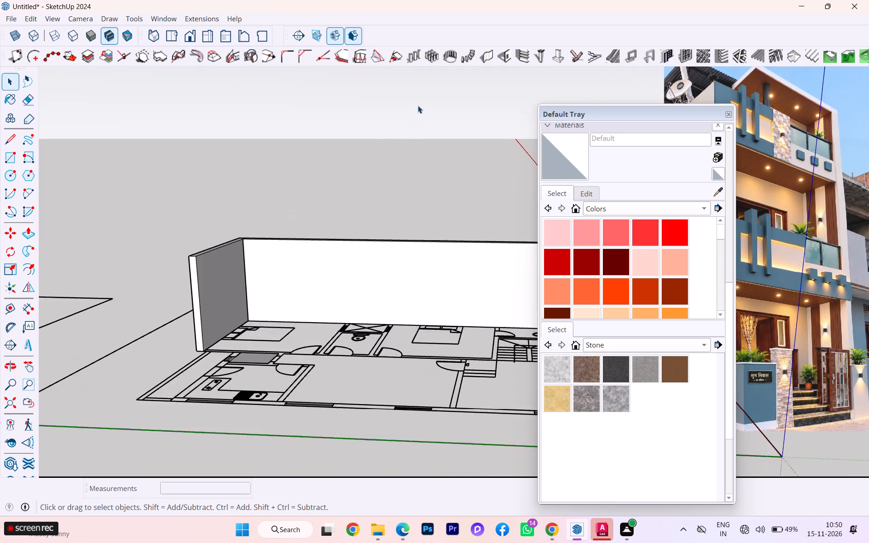
scroll(415, 111, "down", 5)
middle_click_drag(387, 150, 351, 246)
left_click(491, 54)
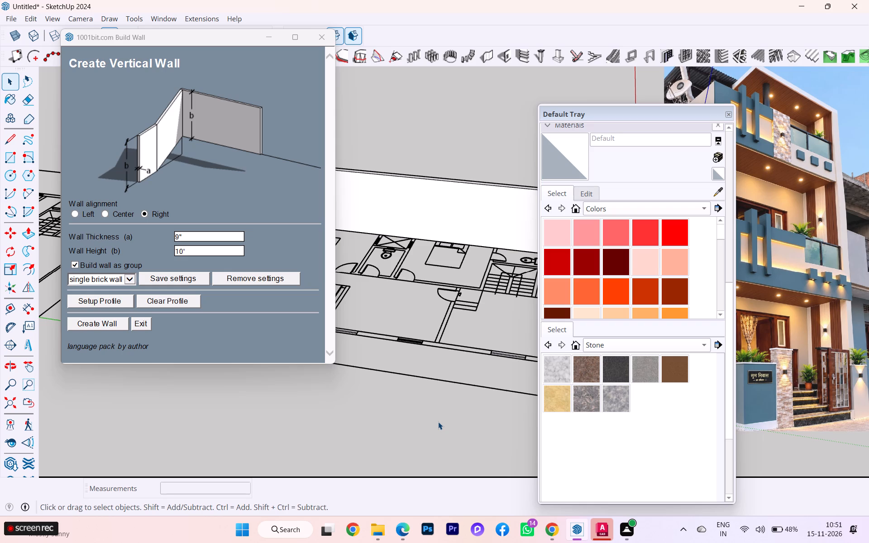
left_click(80, 329)
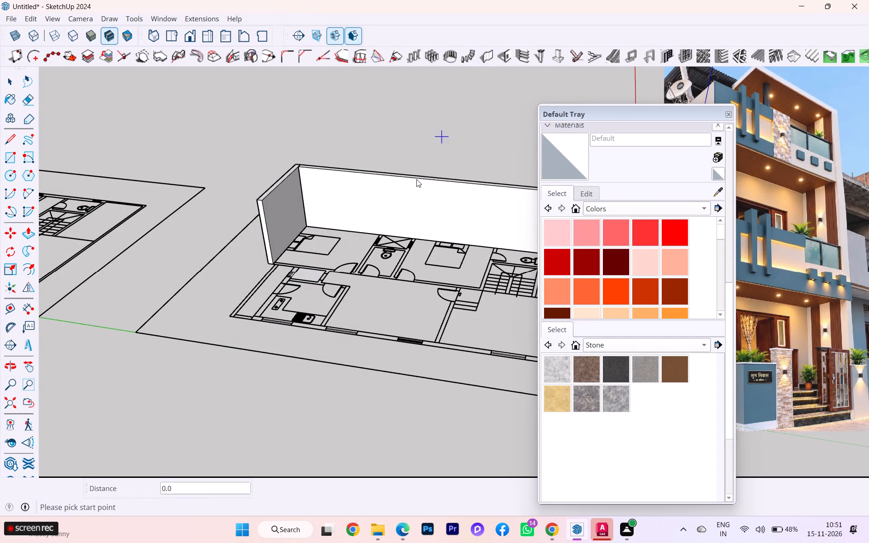
scroll(272, 292, "up", 4)
scroll(264, 293, "down", 1)
scroll(264, 293, "up", 11)
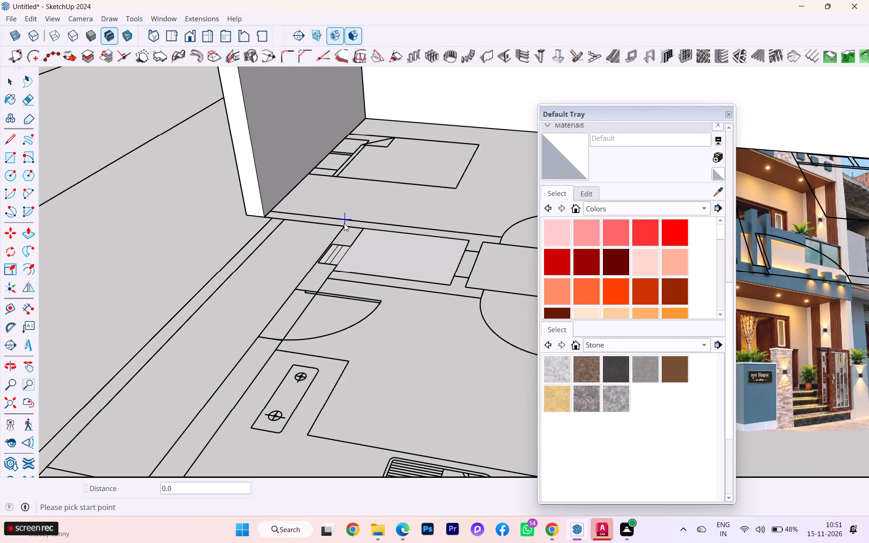
left_click(341, 226)
scroll(251, 330, "down", 3)
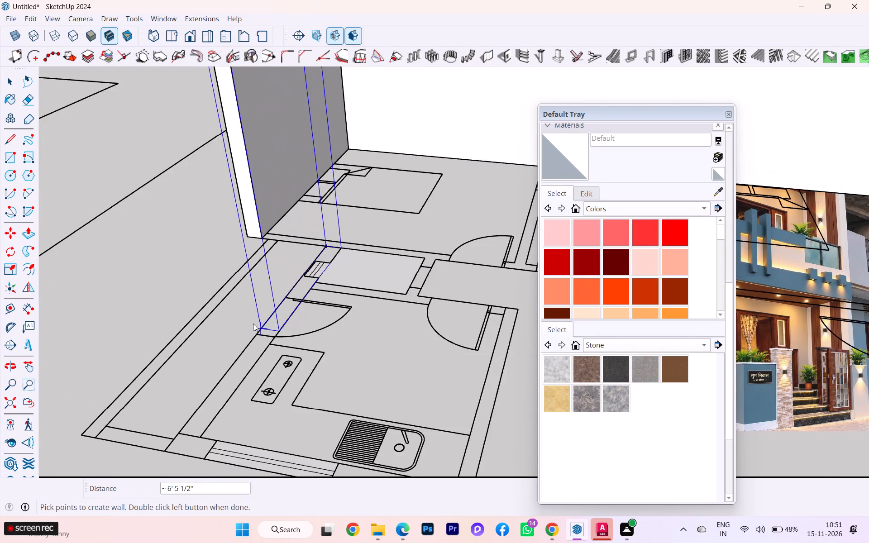
scroll(253, 324, "down", 1)
scroll(253, 324, "up", 1)
scroll(253, 324, "down", 2)
scroll(203, 422, "up", 6)
double_click(191, 403)
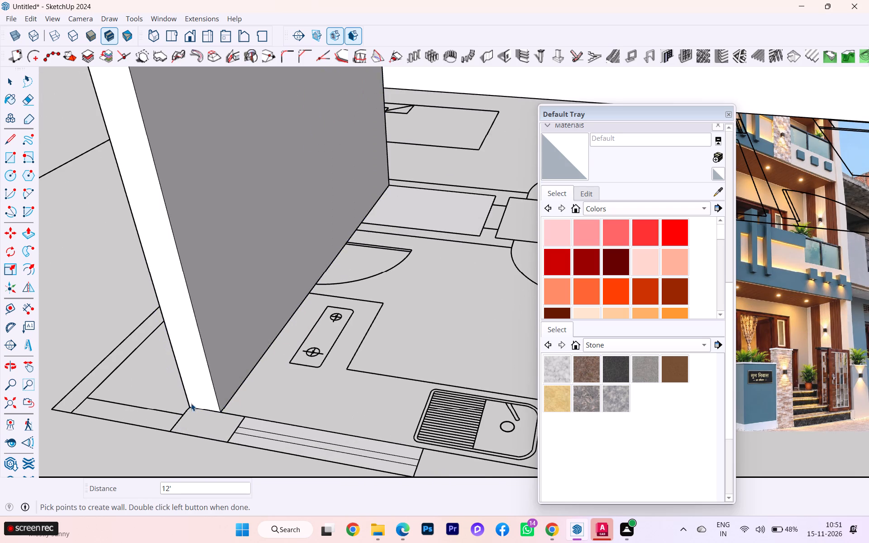
scroll(194, 381, "down", 2)
scroll(196, 380, "up", 1)
scroll(223, 360, "down", 2)
scroll(223, 360, "up", 1)
scroll(223, 360, "down", 1)
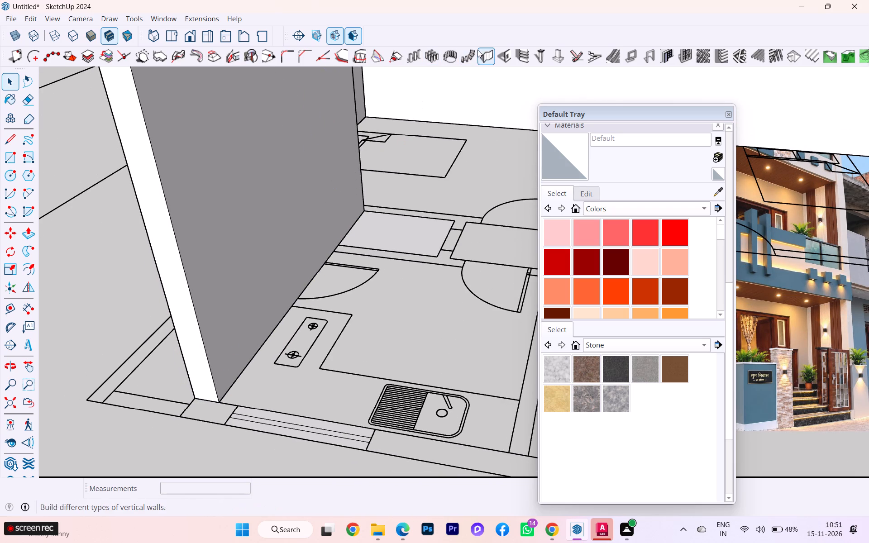
Build the 9" thick, 10' high kitchen-side long wall, about 41' long, from the kitchen's rear wall to the front corner.
left_click(480, 53)
left_click(76, 222)
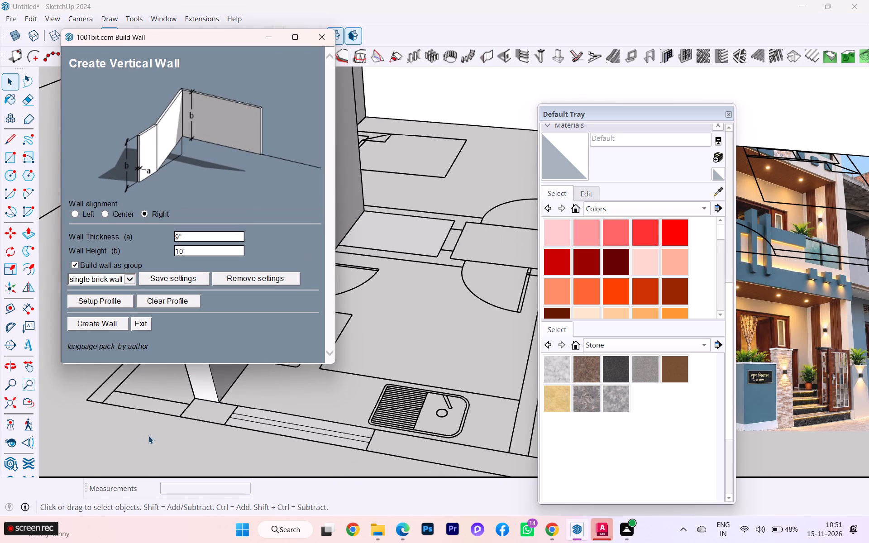
left_click(104, 325)
left_click(179, 421)
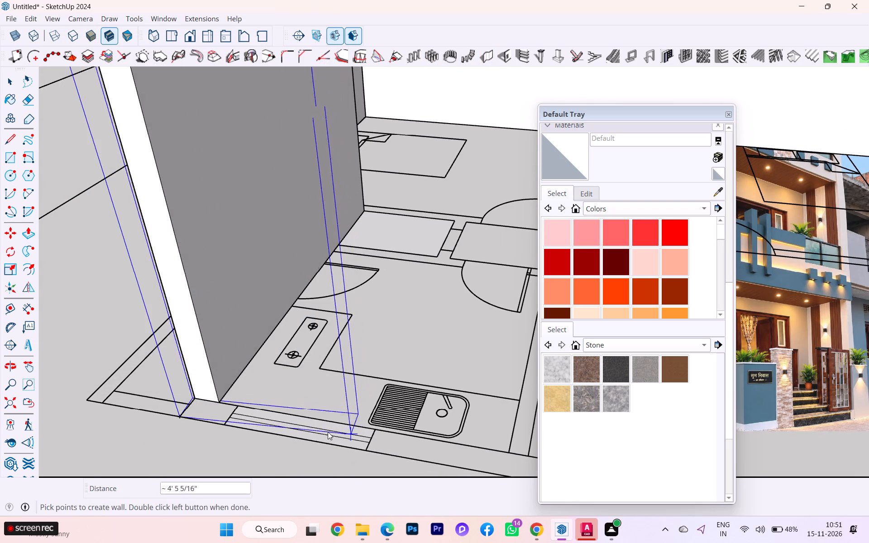
scroll(273, 427, "up", 3)
scroll(263, 423, "down", 3)
scroll(241, 408, "up", 1)
scroll(241, 408, "down", 2)
scroll(222, 405, "up", 1)
scroll(218, 405, "down", 1)
scroll(217, 405, "up", 3)
scroll(215, 404, "down", 1)
scroll(159, 395, "down", 5)
scroll(157, 395, "up", 1)
scroll(157, 395, "down", 2)
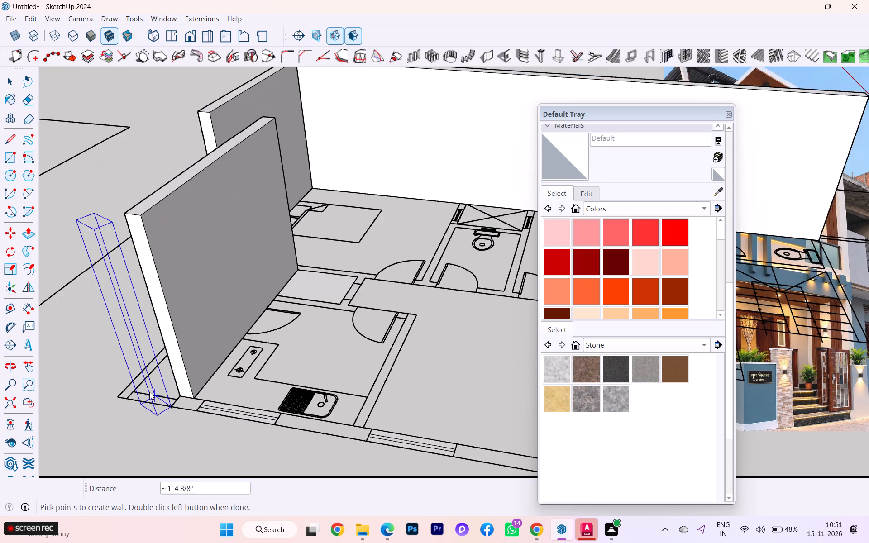
scroll(149, 392, "down", 5)
scroll(149, 392, "up", 1)
scroll(149, 392, "down", 2)
scroll(249, 419, "down", 2)
scroll(243, 417, "up", 1)
scroll(242, 417, "down", 1)
scroll(180, 413, "down", 7)
scroll(178, 414, "up", 1)
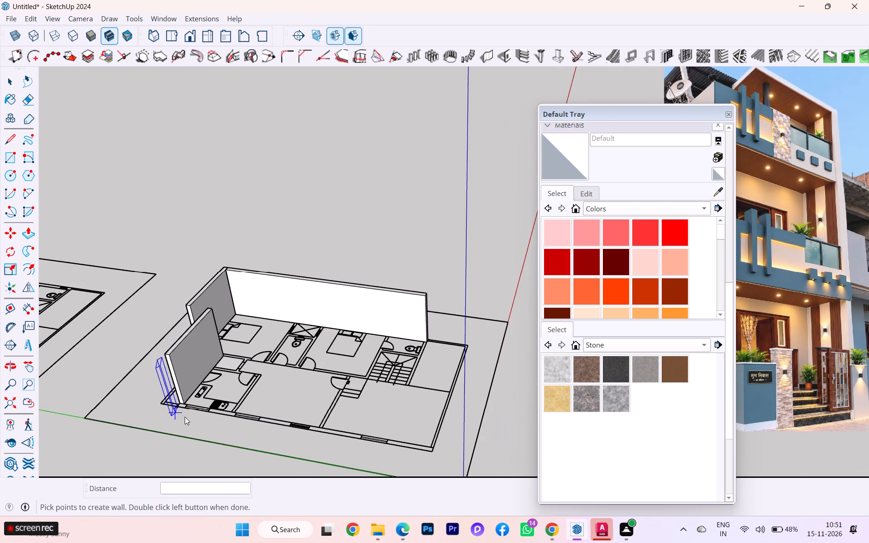
scroll(411, 450, "up", 12)
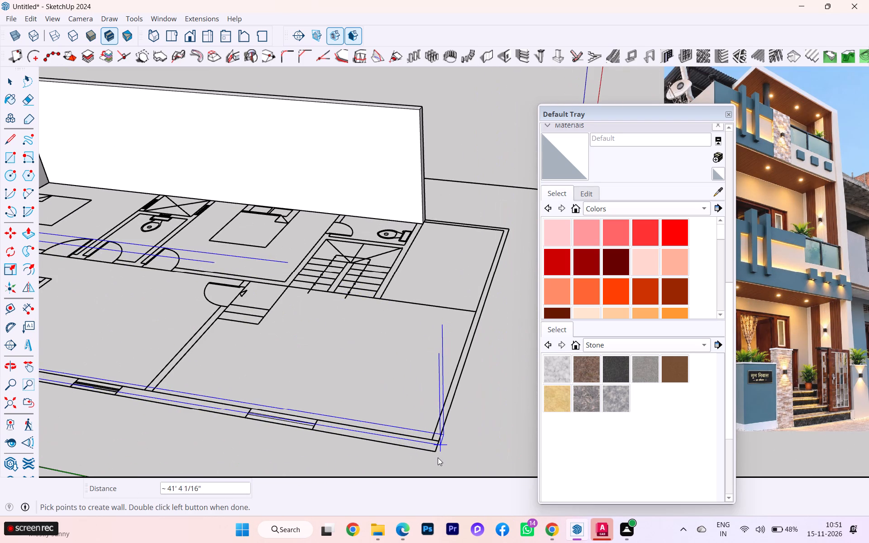
double_click(432, 452)
Measure the thickness of the short cross partition between the rear bedroom and the kitchen.
scroll(464, 428, "down", 1)
scroll(465, 427, "up", 1)
scroll(466, 426, "down", 2)
scroll(467, 426, "up", 1)
scroll(467, 426, "down", 1)
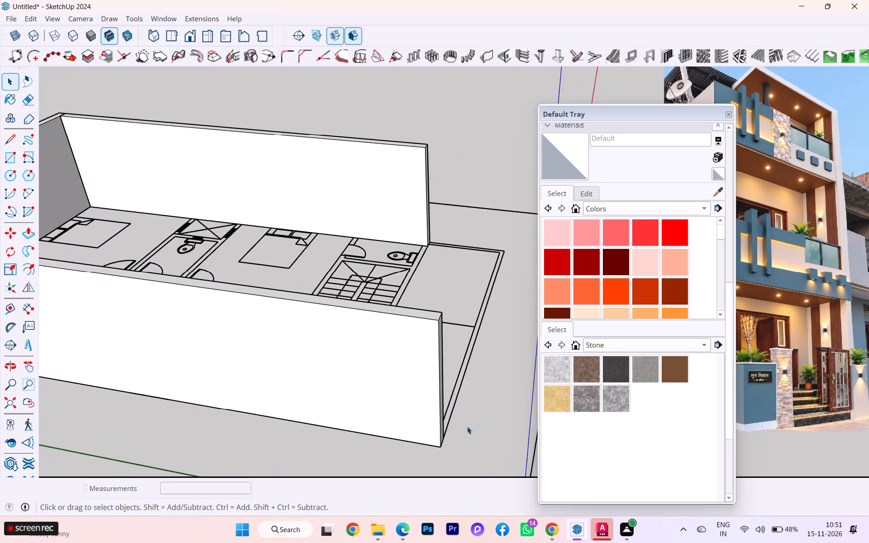
scroll(470, 419, "down", 1)
scroll(470, 419, "up", 2)
scroll(466, 419, "down", 4)
scroll(392, 421, "up", 1)
scroll(390, 422, "down", 5)
middle_click_drag(307, 418, 482, 370)
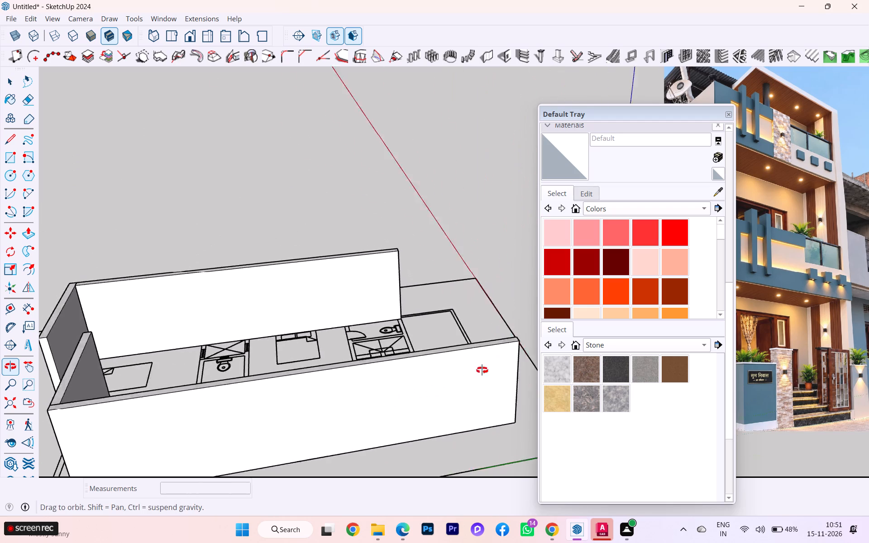
middle_click_drag(482, 370, 385, 429)
scroll(306, 401, "down", 3)
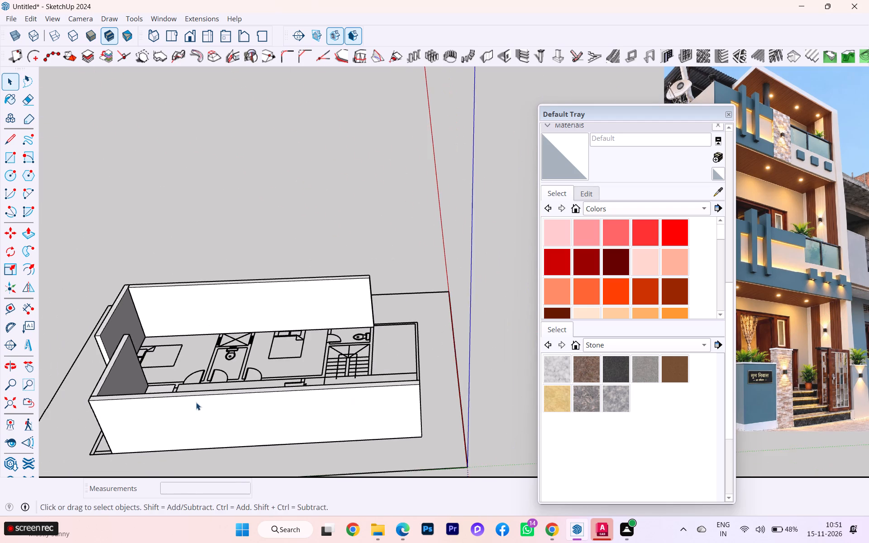
middle_click_drag(197, 403, 192, 528)
scroll(216, 373, "up", 3)
scroll(213, 368, "down", 1)
scroll(209, 362, "up", 2)
scroll(153, 362, "down", 1)
scroll(153, 362, "up", 10)
scroll(190, 371, "down", 1)
scroll(191, 371, "up", 2)
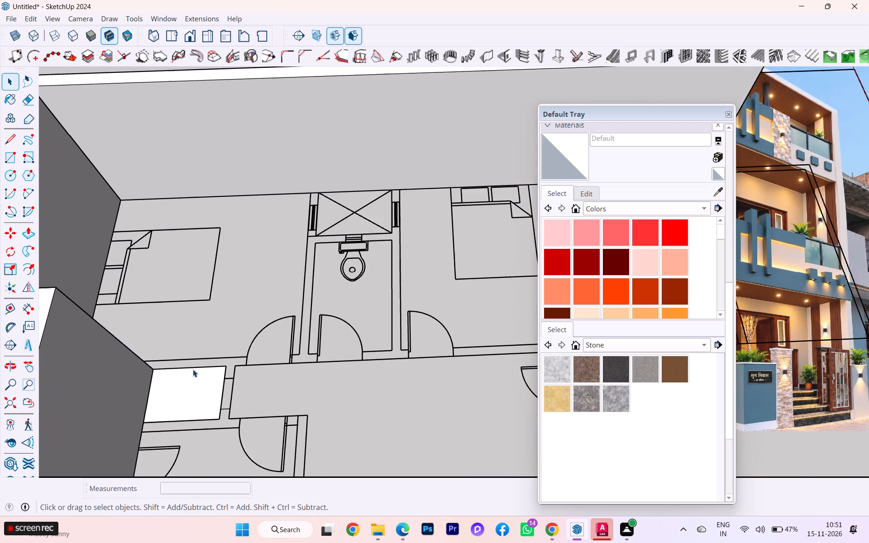
scroll(193, 369, "up", 1)
scroll(193, 369, "down", 5)
scroll(193, 369, "up", 5)
scroll(219, 367, "down", 1)
scroll(219, 367, "up", 4)
scroll(224, 368, "down", 4)
scroll(224, 368, "up", 4)
scroll(234, 376, "down", 1)
scroll(234, 376, "up", 1)
scroll(234, 377, "down", 2)
middle_click_drag(234, 381, 205, 455)
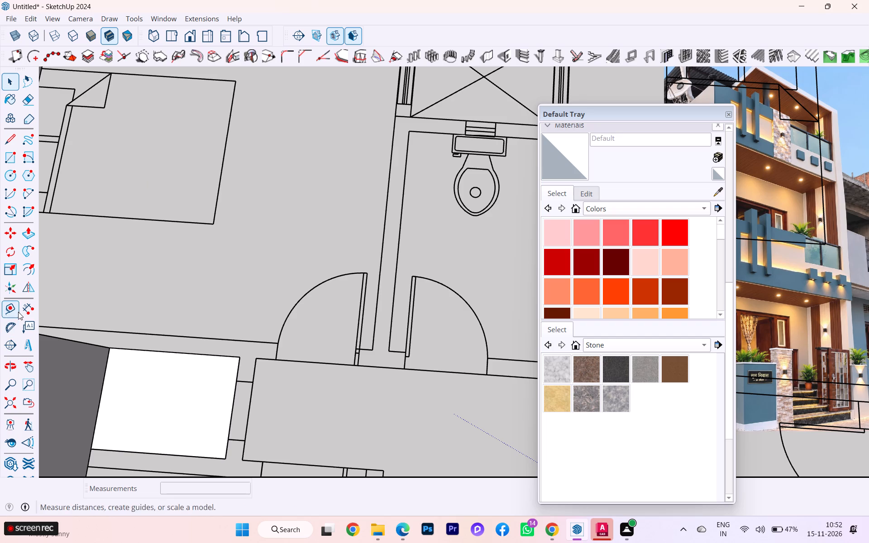
left_click(25, 310)
left_click(239, 359)
left_click(265, 357)
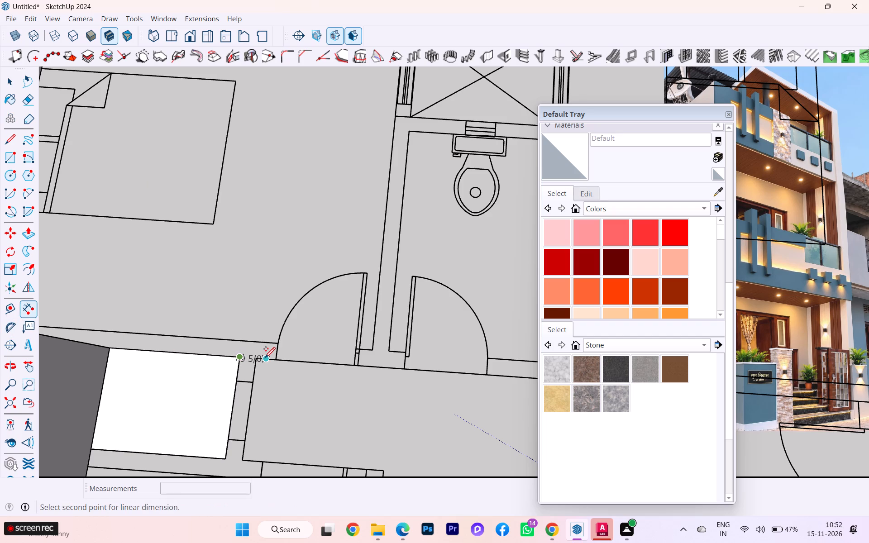
key("Escape")
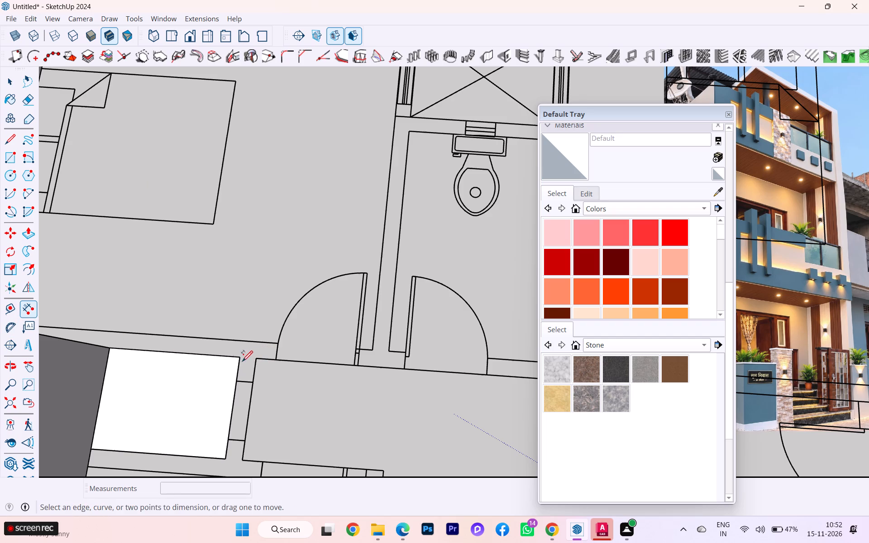
left_click(236, 358)
key("Escape")
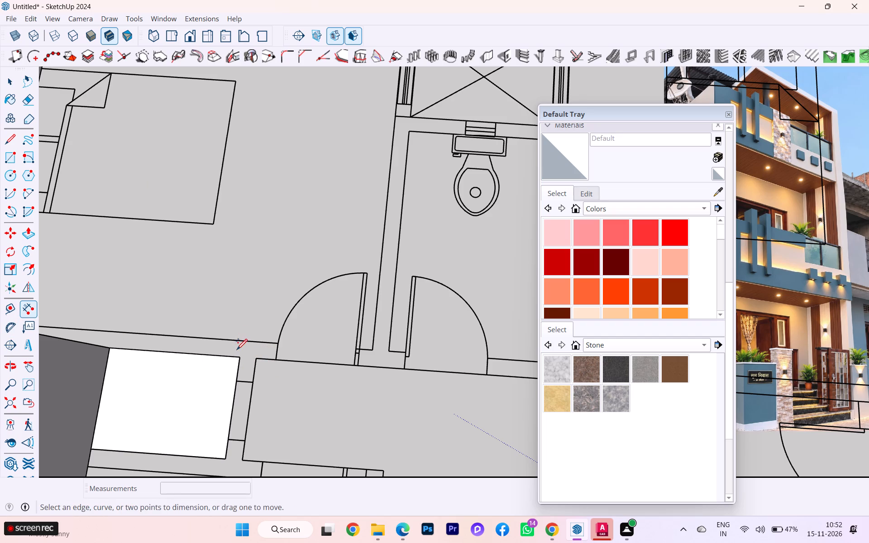
left_click(241, 356)
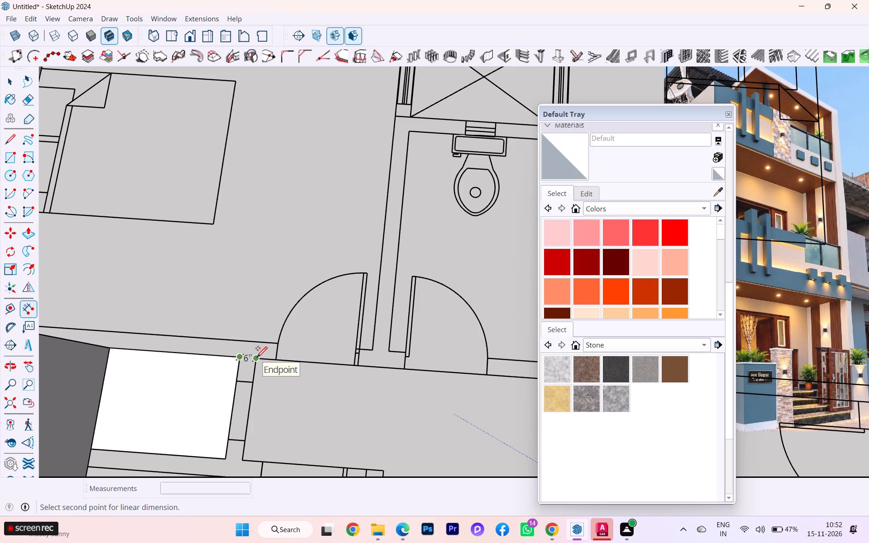
key("Escape")
Delete the white floor face in the small space between the rear bedroom and the kitchen.
left_click(13, 84)
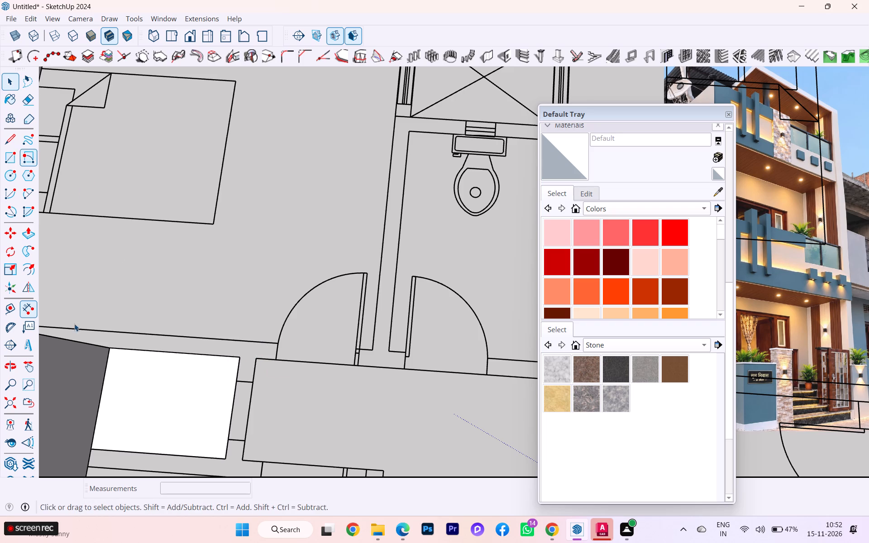
left_click(161, 395)
key("Delete")
Build a 6" thick, 10' high partition along the rear bedroom, about 9' 1 1/4" long, from the rear wall's end to the bedroom door opening.
scroll(212, 431, "down", 6)
scroll(222, 440, "up", 1)
scroll(222, 440, "down", 1)
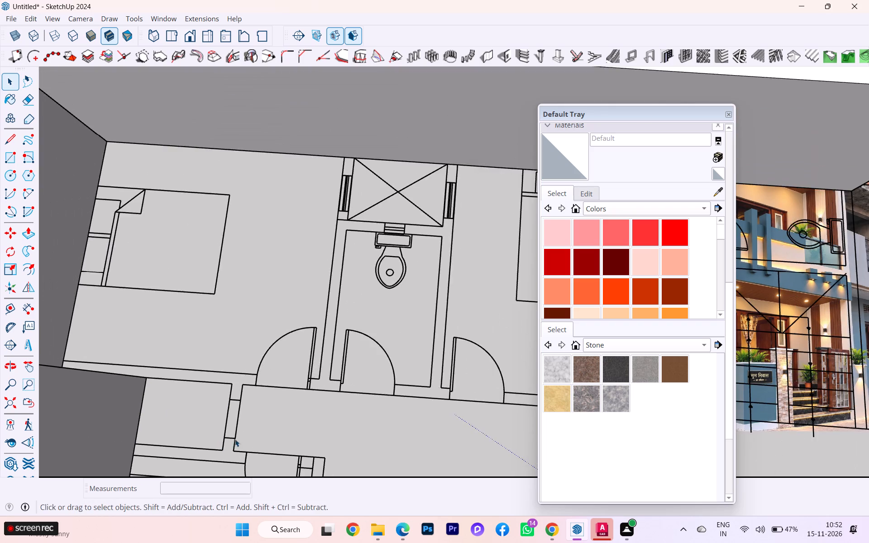
scroll(235, 439, "down", 3)
middle_click_drag(149, 408, 134, 386)
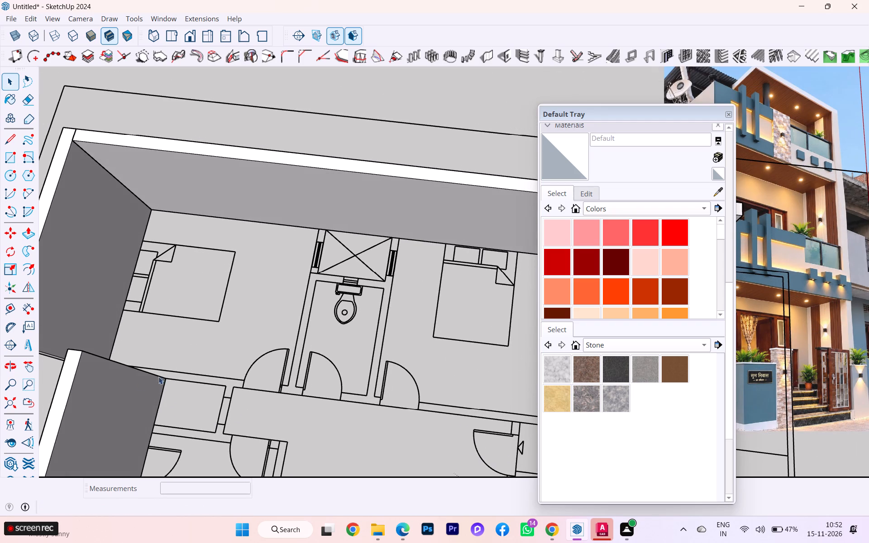
scroll(230, 336, "down", 1)
scroll(239, 331, "up", 1)
scroll(248, 328, "down", 2)
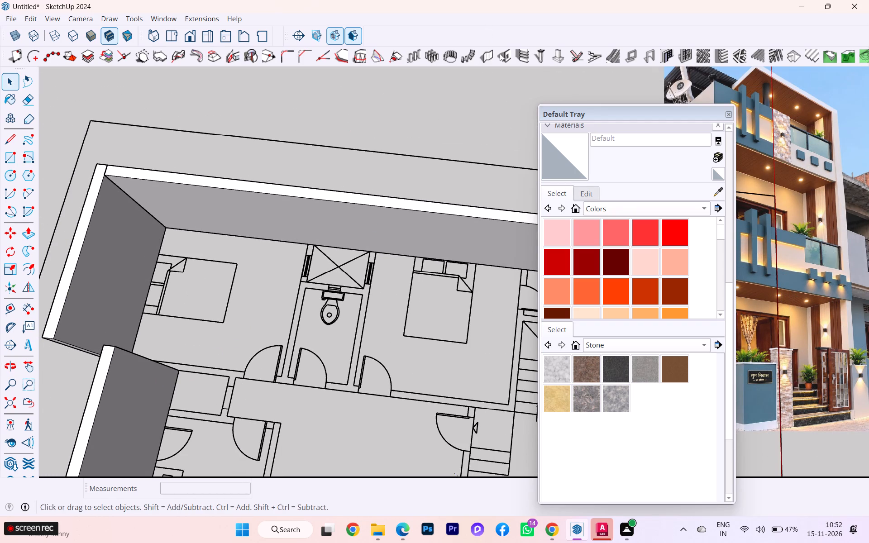
left_click(487, 55)
left_click(102, 219)
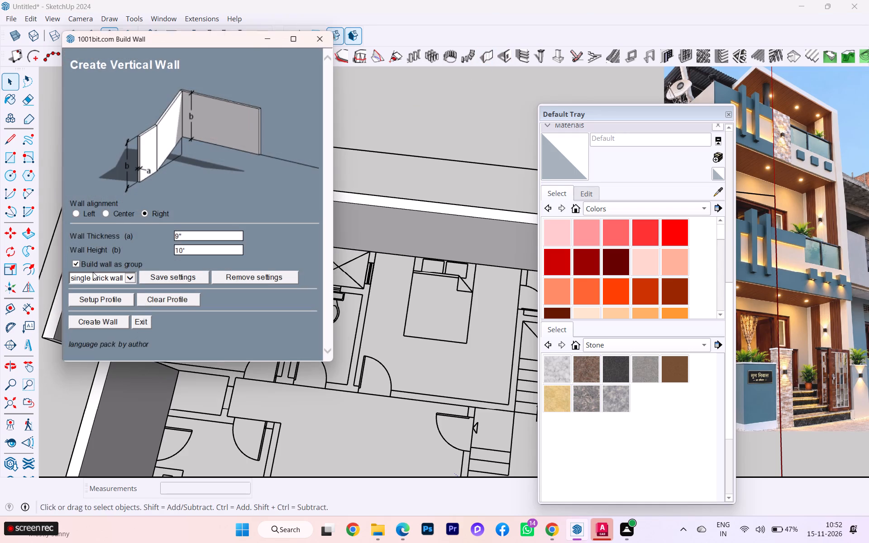
left_click(201, 233)
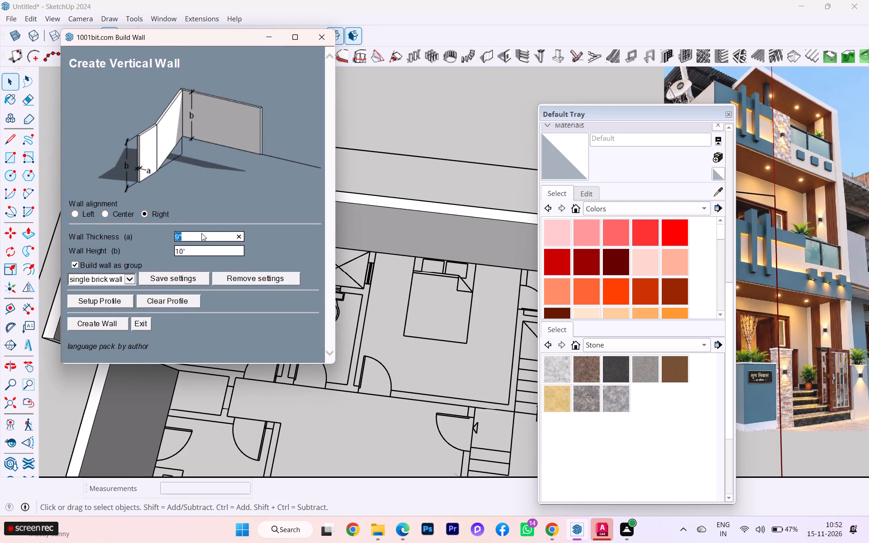
key("6")
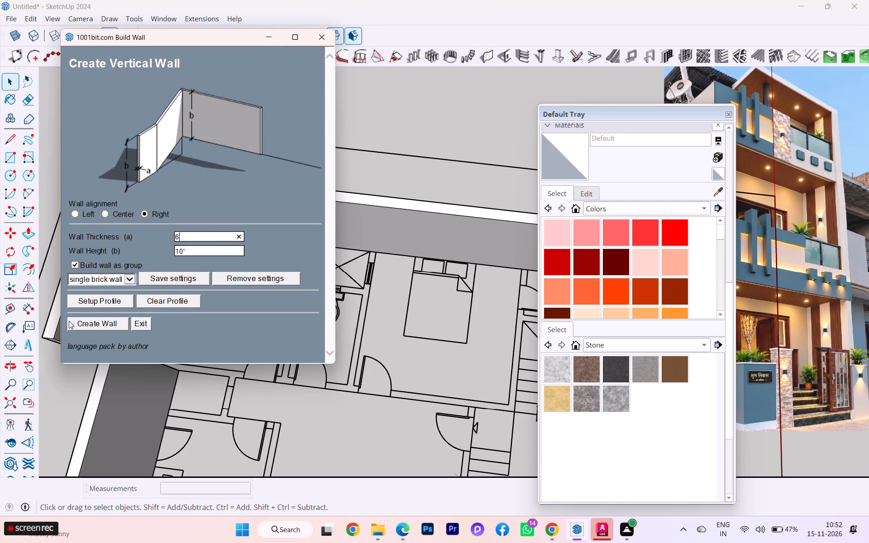
left_click(76, 328)
scroll(82, 342, "up", 3)
scroll(86, 349, "down", 1)
scroll(87, 350, "up", 1)
scroll(88, 350, "down", 2)
middle_click_drag(103, 353, 251, 245)
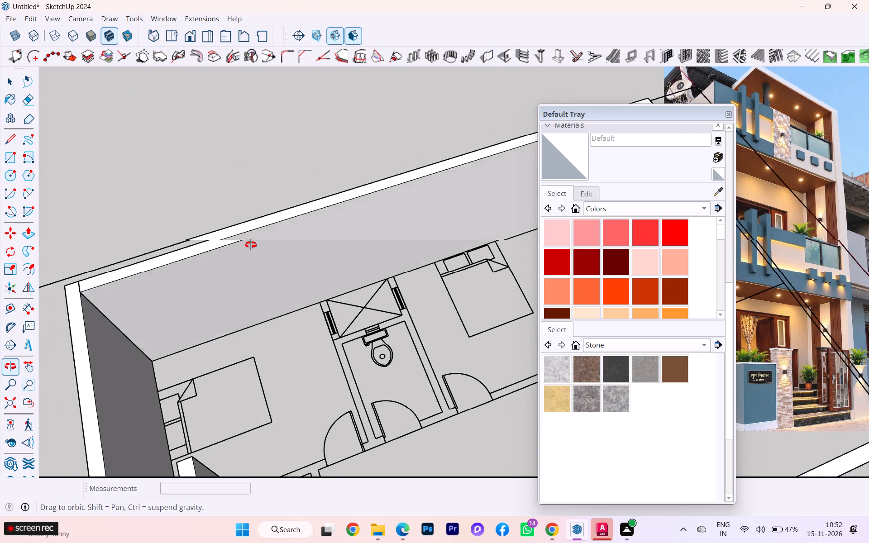
middle_click_drag(251, 245, 269, 137)
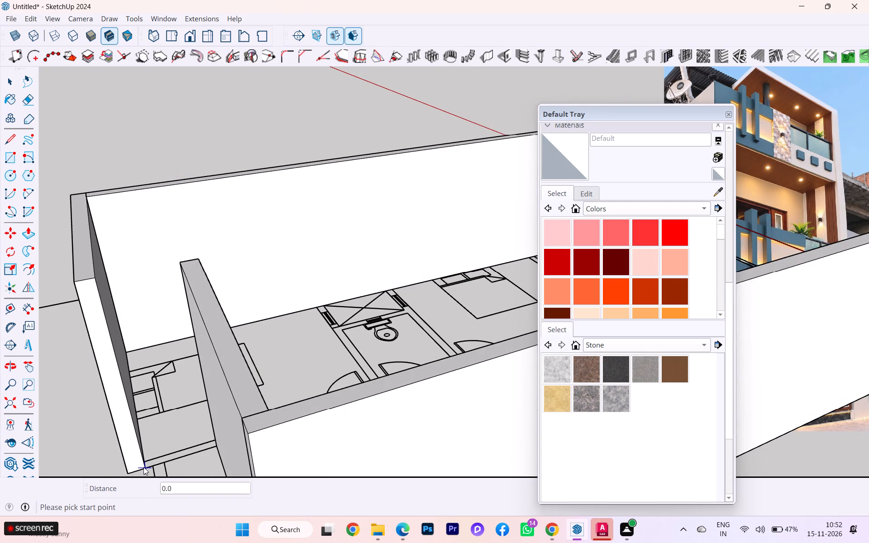
left_click(143, 467)
middle_click_drag(267, 417, 147, 482)
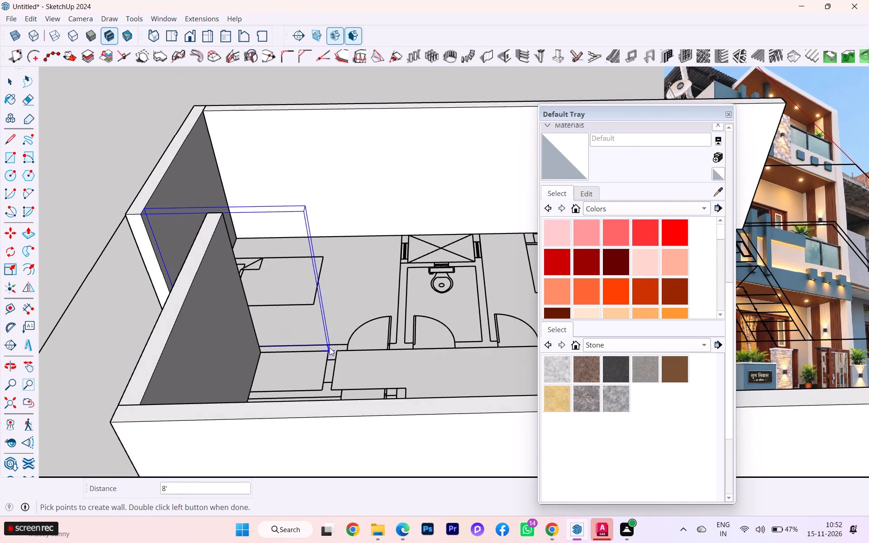
scroll(329, 348, "up", 3)
scroll(329, 358, "down", 1)
scroll(329, 358, "up", 4)
scroll(348, 353, "down", 3)
scroll(348, 353, "up", 4)
double_click(357, 349)
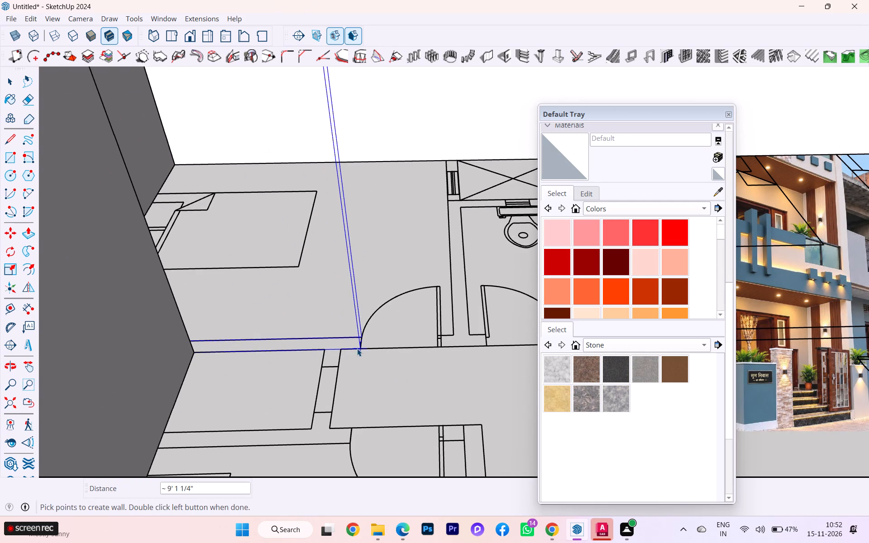
Build the kitchen's 6" thick, 10' high partition, about 5' 1 1/4" long, from the rear wall to the kitchen door opening.
scroll(342, 333, "down", 4)
scroll(342, 333, "up", 1)
scroll(342, 333, "down", 1)
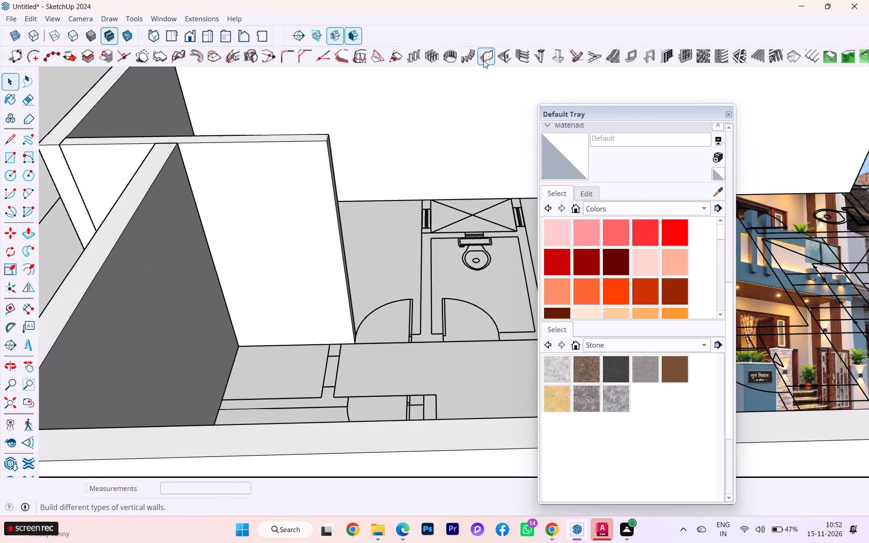
left_click(483, 60)
left_click(99, 220)
scroll(324, 369, "up", 1)
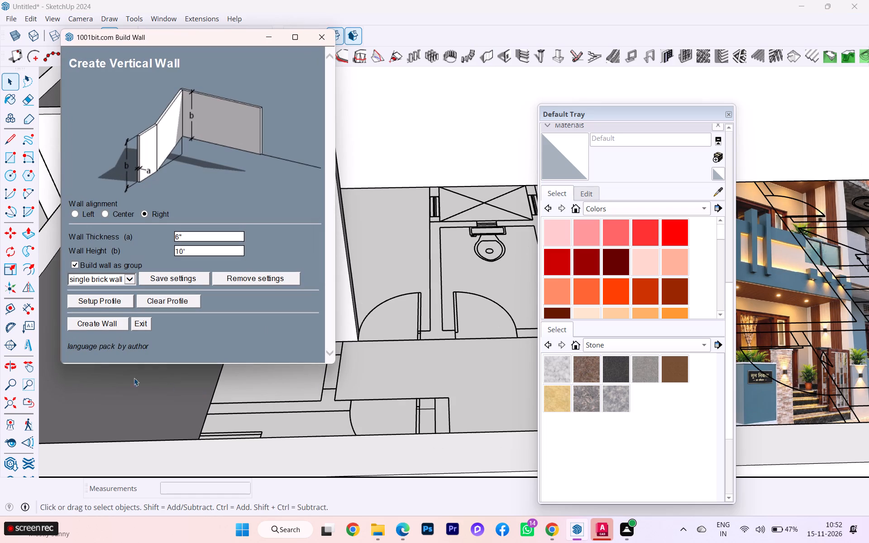
left_click(96, 322)
scroll(219, 371, "down", 1)
middle_click_drag(196, 440, 172, 510)
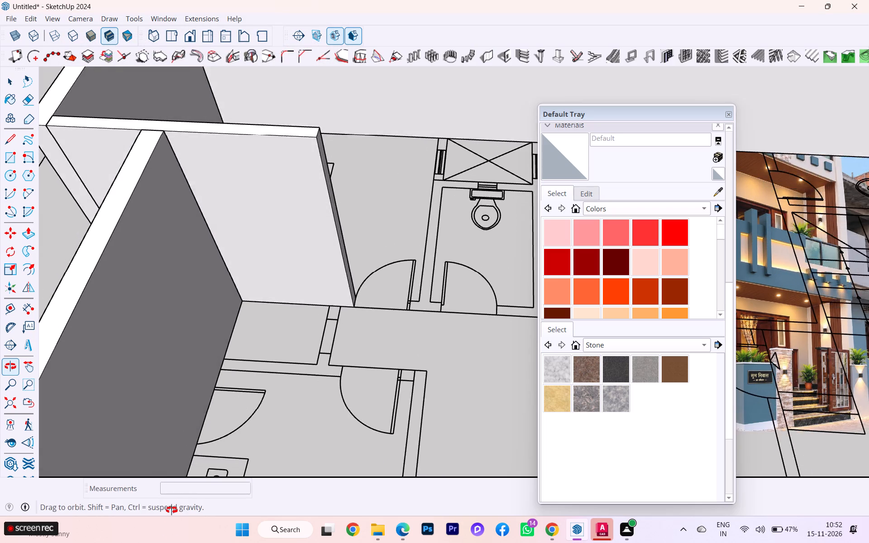
middle_click_drag(172, 510, 168, 536)
scroll(220, 346, "up", 4)
left_click(229, 362)
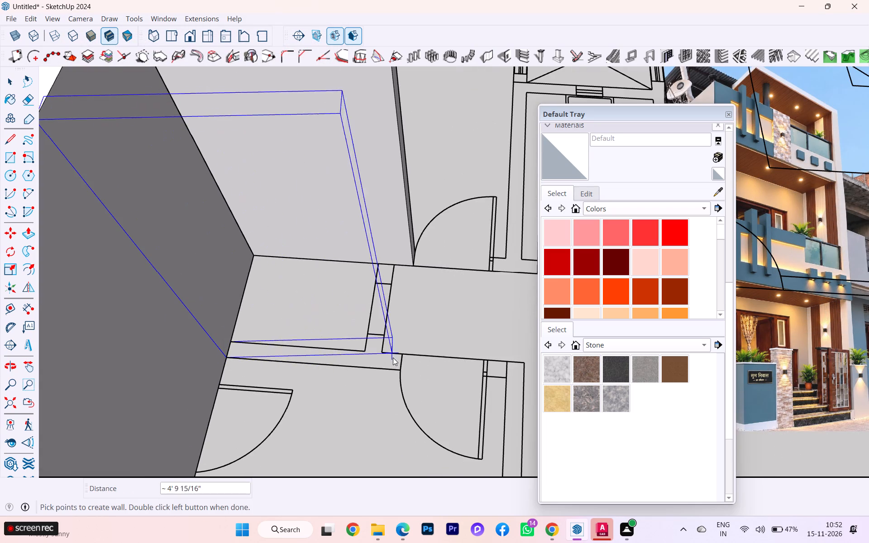
double_click(399, 366)
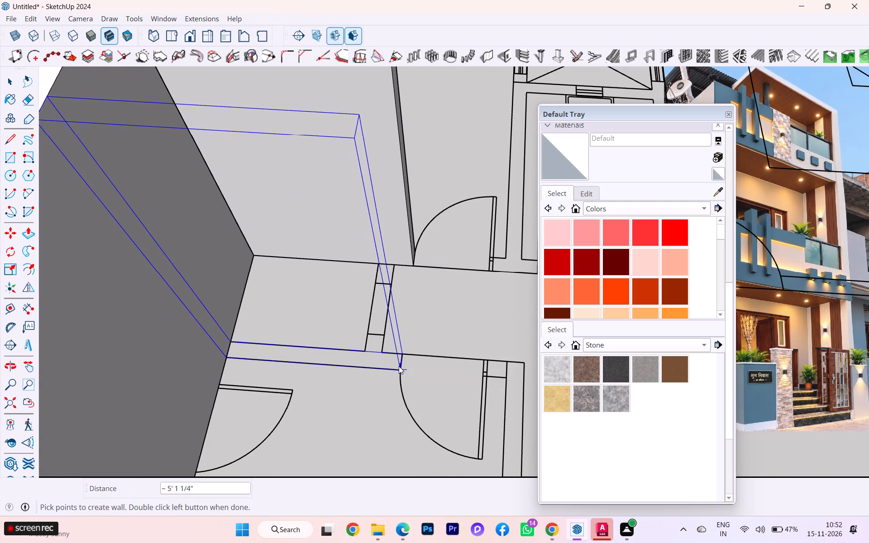
Build a 6" thick, 10' high cross wall, 3' long, closing the small space between the kitchen and rear bedroom partitions.
scroll(406, 367, "down", 5)
middle_click_drag(430, 370, 219, 405)
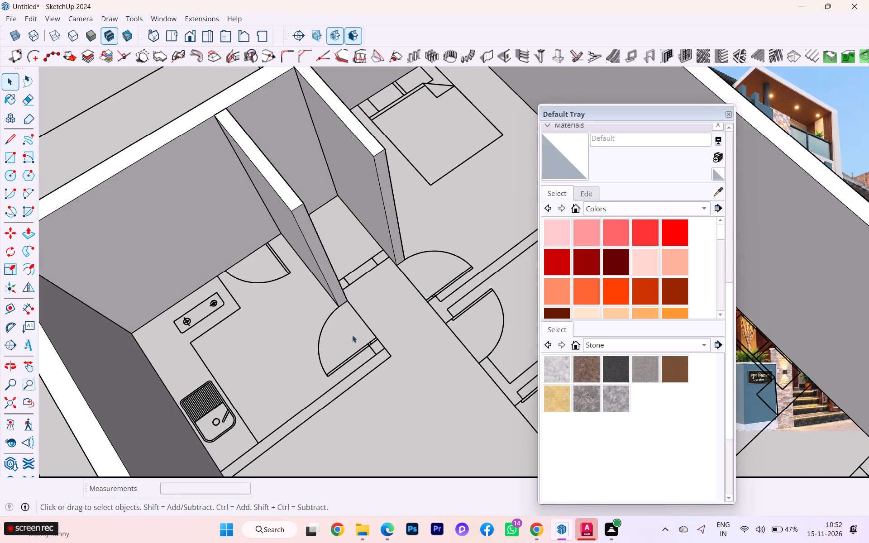
left_click(487, 64)
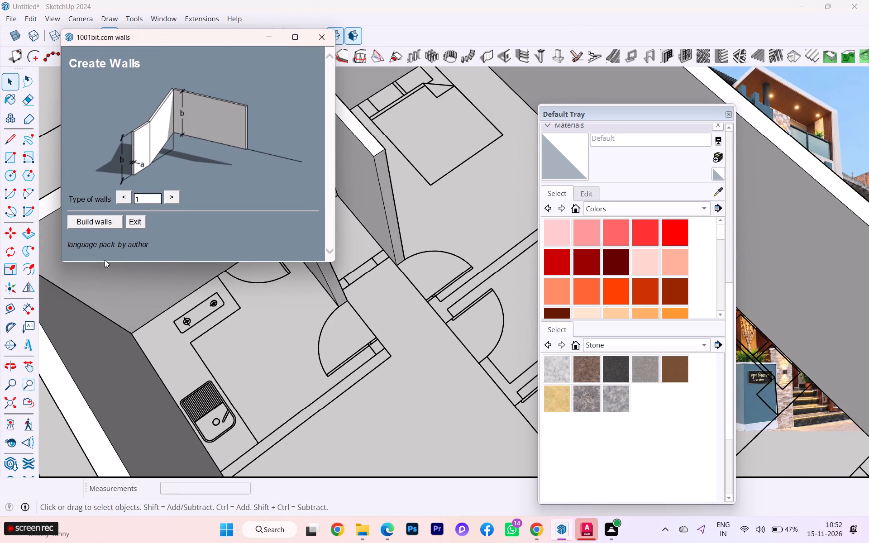
left_click(90, 224)
scroll(344, 248, "up", 5)
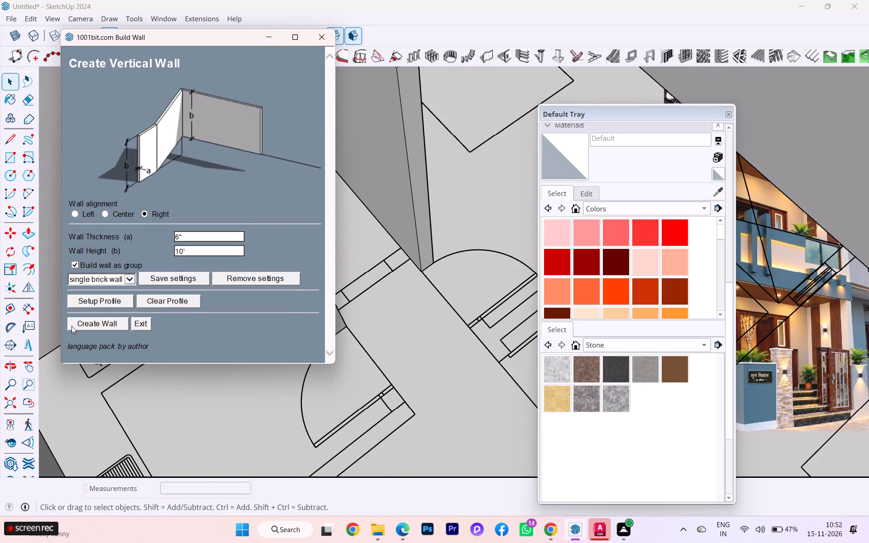
left_click(72, 326)
scroll(259, 329, "down", 1)
middle_click_drag(253, 332, 123, 366)
scroll(353, 260, "up", 4)
scroll(353, 260, "down", 1)
scroll(330, 254, "up", 3)
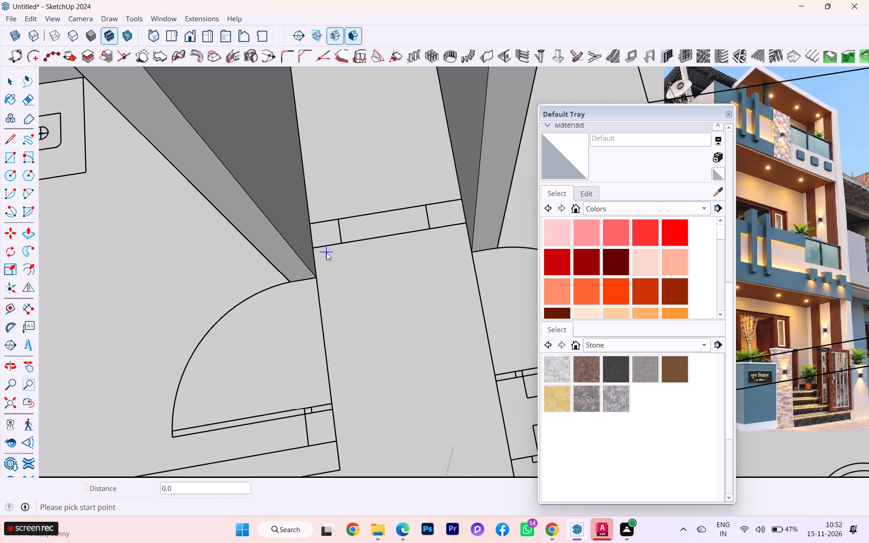
left_click(314, 248)
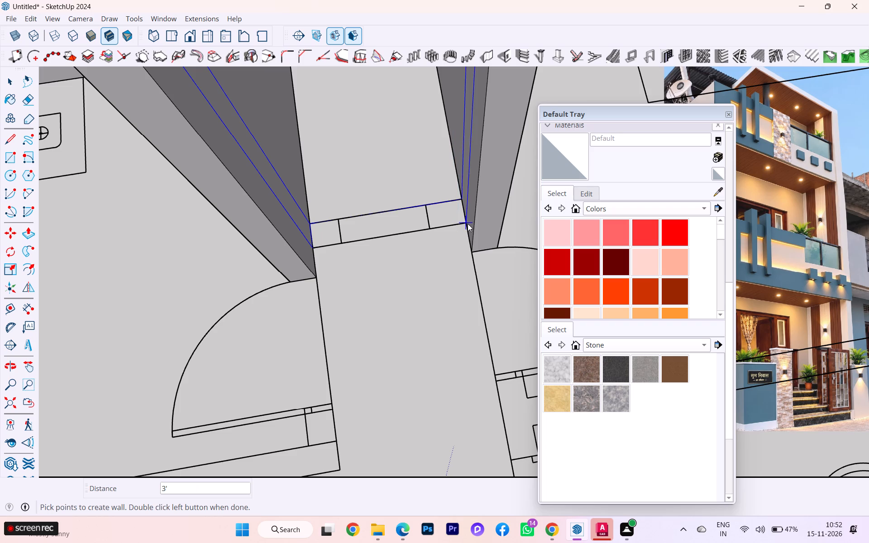
double_click(468, 224)
scroll(360, 269, "down", 2)
scroll(336, 282, "up", 1)
scroll(334, 283, "down", 1)
scroll(333, 284, "up", 1)
scroll(330, 285, "down", 1)
scroll(326, 288, "up", 2)
scroll(326, 288, "down", 1)
scroll(325, 289, "up", 1)
scroll(325, 289, "down", 5)
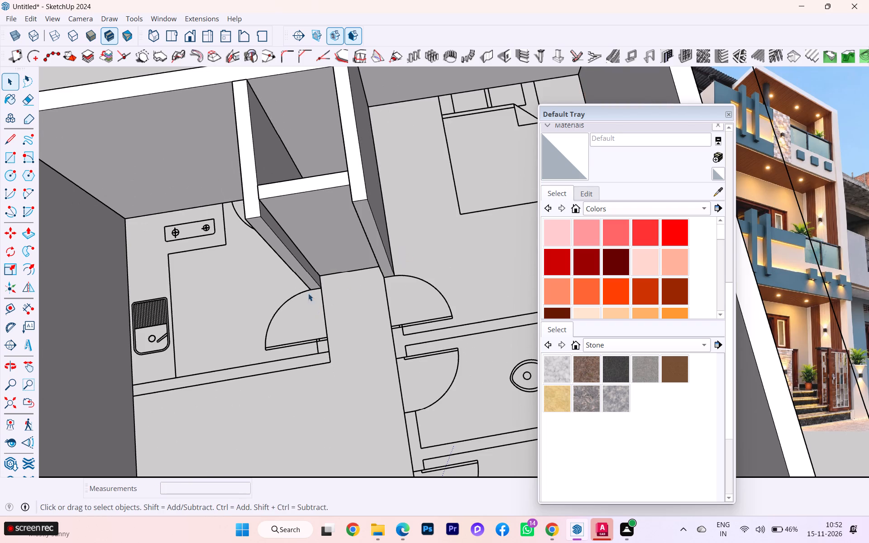
middle_click_drag(307, 294, 345, 223)
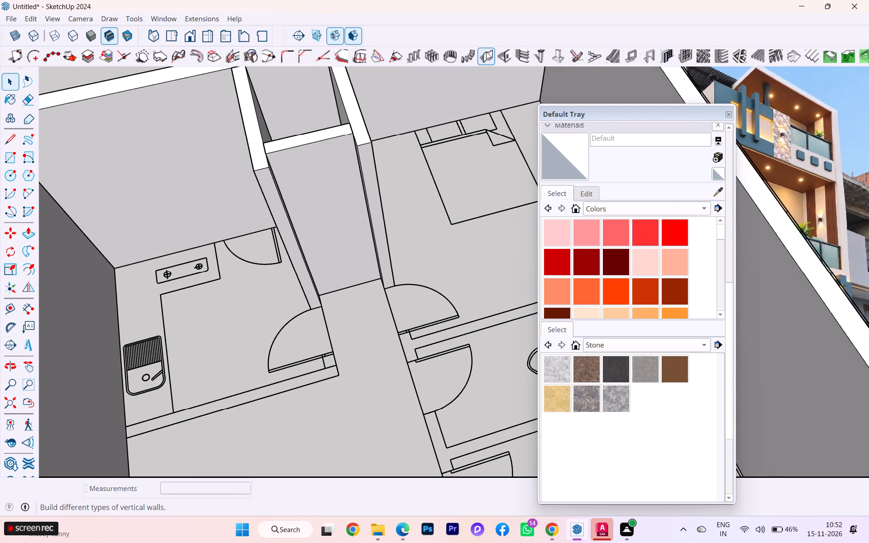
Build the kitchen's 6" thick, 10' high front partition, 9' long, from the outer side wall to the corner beside the kitchen door.
left_click(486, 52)
left_click(88, 217)
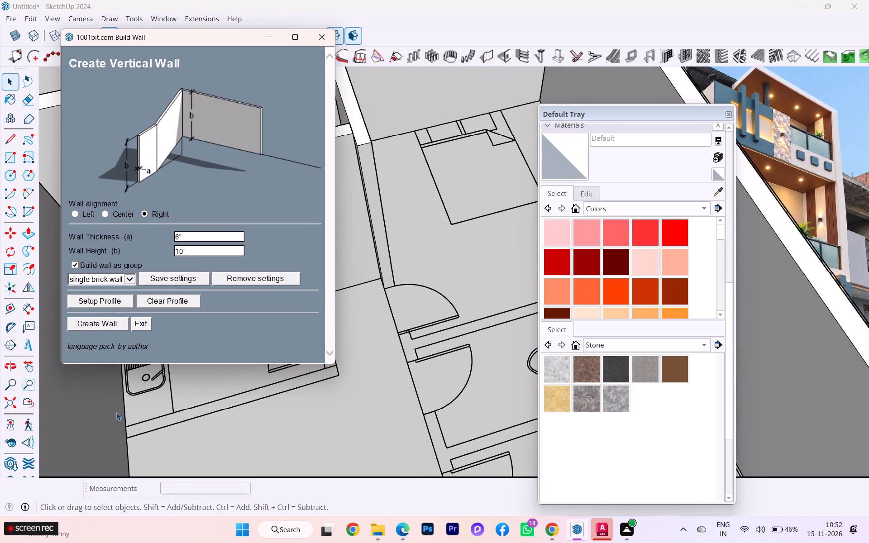
left_click(97, 328)
left_click(126, 438)
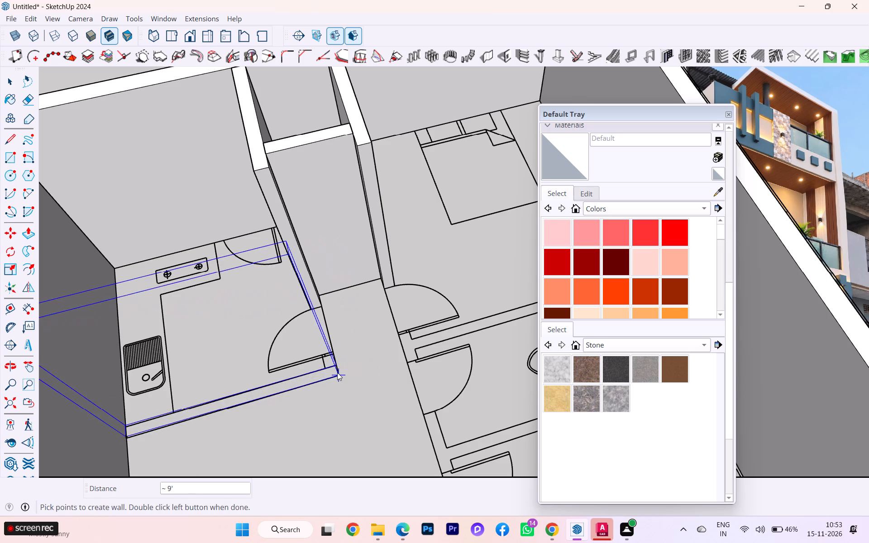
key("Escape")
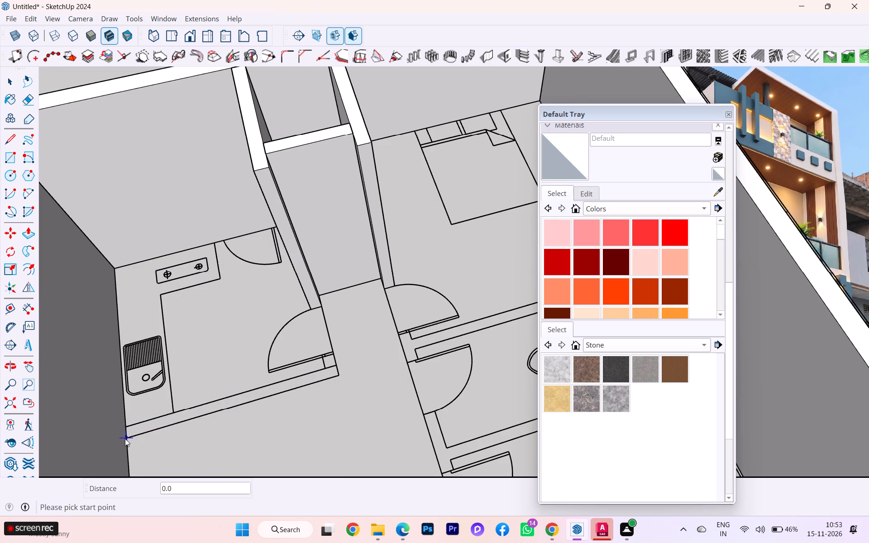
scroll(126, 438, "up", 2)
scroll(126, 438, "down", 2)
scroll(126, 438, "up", 3)
scroll(127, 438, "down", 1)
scroll(127, 438, "up", 2)
scroll(134, 443, "down", 1)
scroll(134, 443, "up", 1)
scroll(134, 443, "down", 1)
scroll(134, 443, "up", 5)
left_click(123, 441)
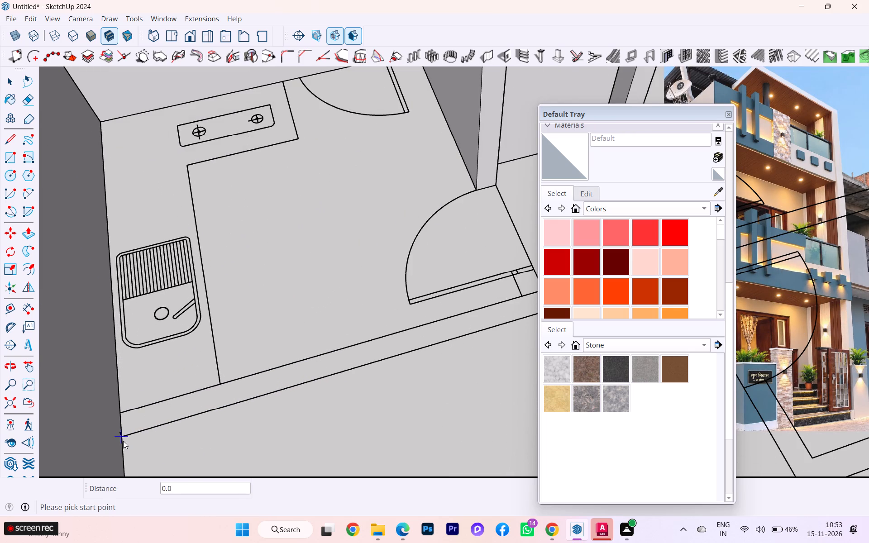
scroll(324, 374, "down", 4)
scroll(288, 378, "up", 4)
double_click(517, 322)
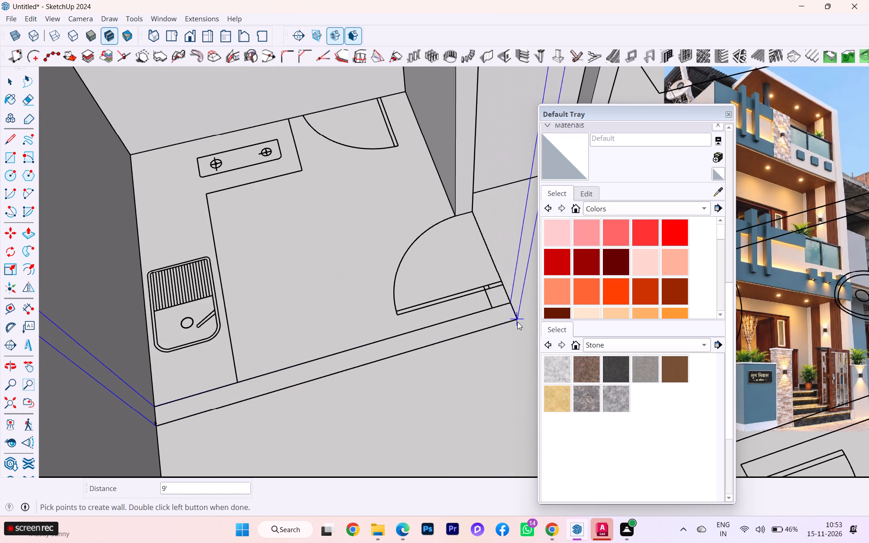
scroll(497, 352, "down", 1)
scroll(490, 356, "up", 1)
scroll(489, 357, "down", 5)
scroll(491, 373, "up", 1)
scroll(491, 375, "down", 1)
middle_click_drag(471, 380, 143, 405)
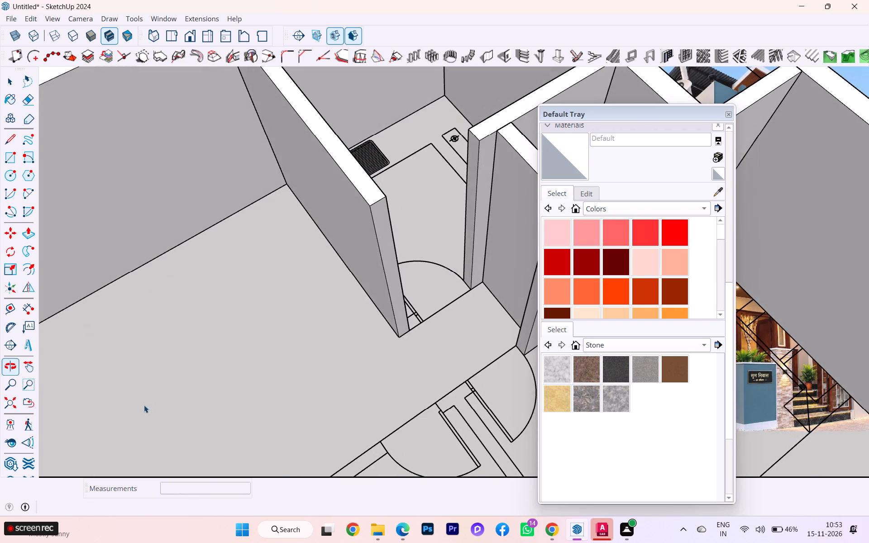
Examine the kitchen and rear bedroom walls built so far against the rest of the floor plan.
scroll(356, 367, "down", 1)
scroll(356, 367, "up", 3)
scroll(351, 368, "down", 8)
scroll(295, 342, "down", 1)
scroll(296, 342, "up", 2)
scroll(296, 341, "down", 5)
scroll(383, 330, "down", 3)
scroll(409, 328, "up", 5)
scroll(422, 323, "down", 1)
scroll(424, 323, "up", 1)
scroll(457, 319, "down", 1)
scroll(424, 386, "down", 1)
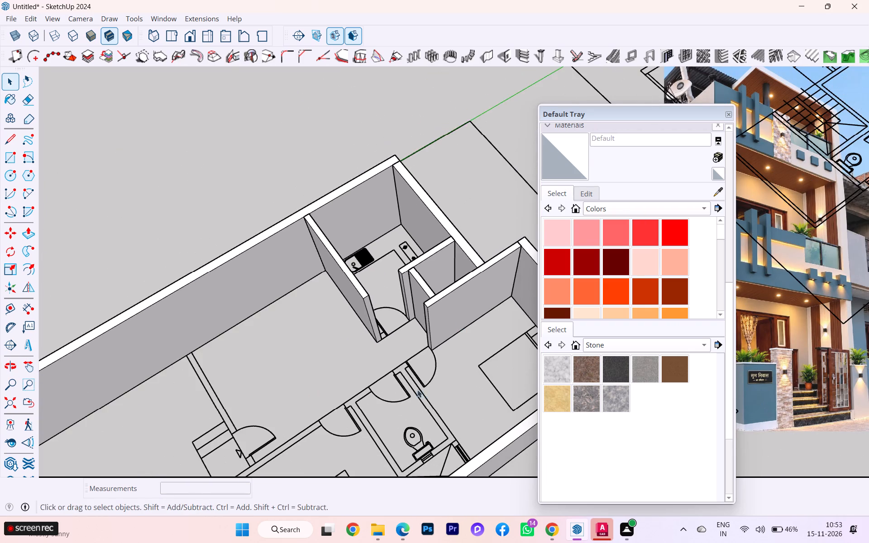
scroll(404, 390, "down", 1)
middle_click_drag(435, 395, 663, 333)
scroll(221, 355, "up", 1)
scroll(221, 355, "down", 5)
middle_click_drag(285, 394, 497, 392)
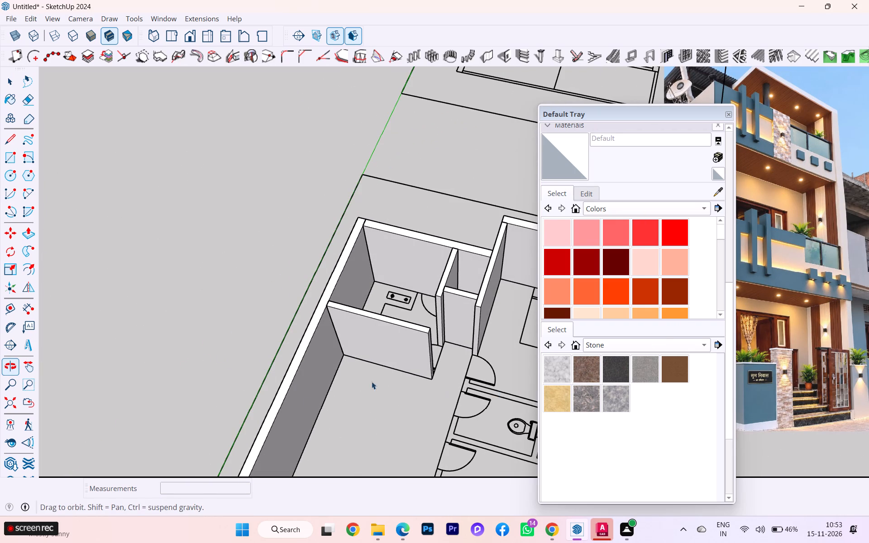
scroll(177, 336, "down", 2)
scroll(170, 334, "up", 3)
scroll(154, 331, "down", 1)
scroll(108, 331, "down", 2)
scroll(111, 331, "up", 1)
scroll(112, 331, "down", 4)
middle_click_drag(435, 379, 463, 355)
middle_click_drag(399, 392, 415, 387)
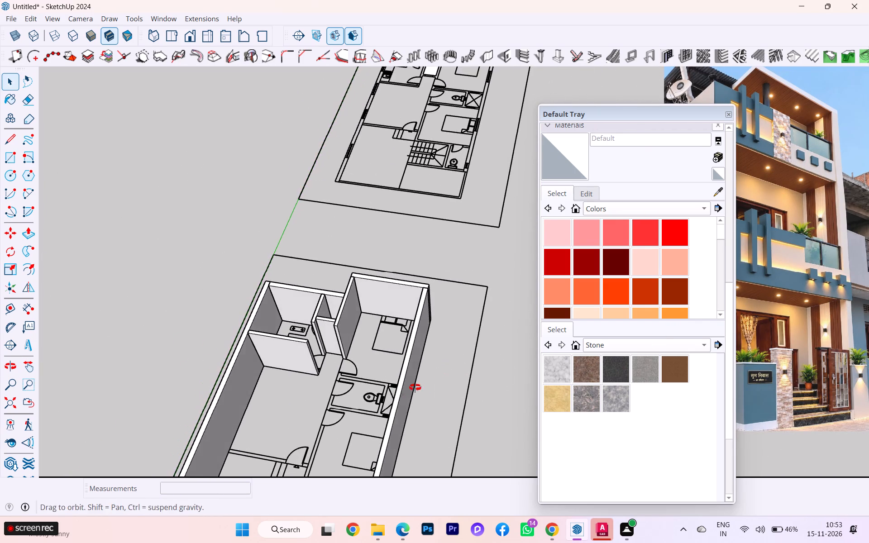
Build the 6" thick, 10' high partition between the rear bedroom and the toilet, 11' long, from the outer side wall to the bedroom door.
middle_click_drag(415, 387, 465, 281)
scroll(351, 276, "down", 5)
middle_click_drag(360, 424, 493, 414)
scroll(372, 399, "up", 3)
scroll(372, 399, "down", 2)
scroll(372, 399, "up", 1)
scroll(372, 399, "down", 1)
scroll(372, 399, "up", 4)
scroll(403, 391, "down", 2)
scroll(403, 391, "up", 11)
scroll(392, 416, "down", 2)
scroll(392, 418, "up", 3)
middle_click_drag(388, 429, 393, 516)
scroll(388, 429, "down", 1)
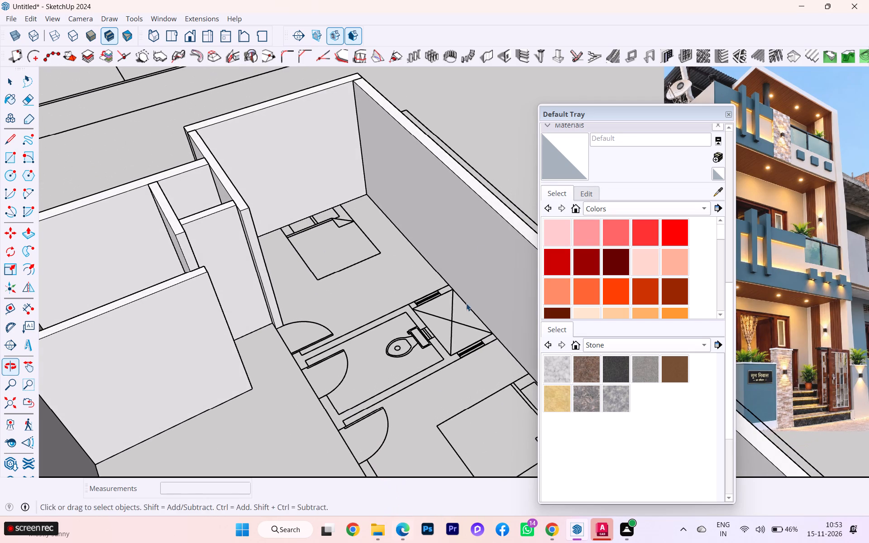
left_click(487, 54)
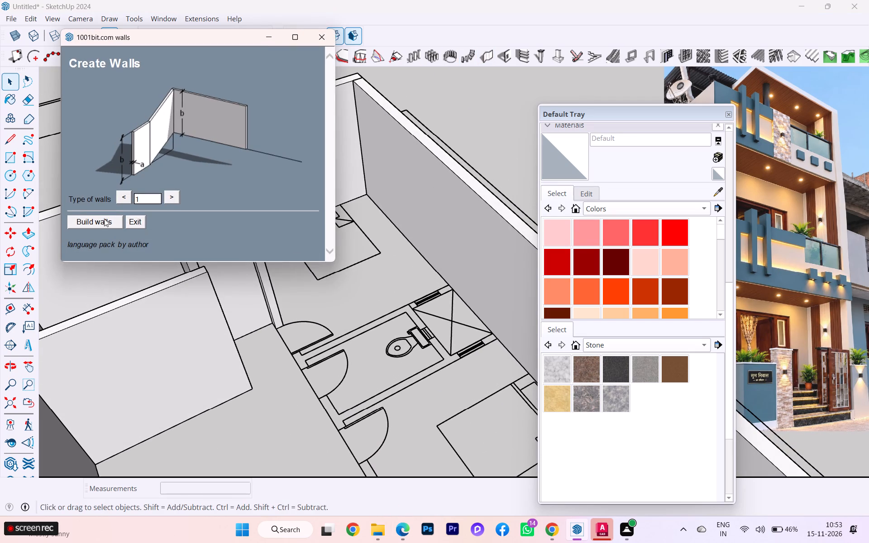
left_click(102, 218)
left_click(103, 322)
scroll(425, 285, "up", 1)
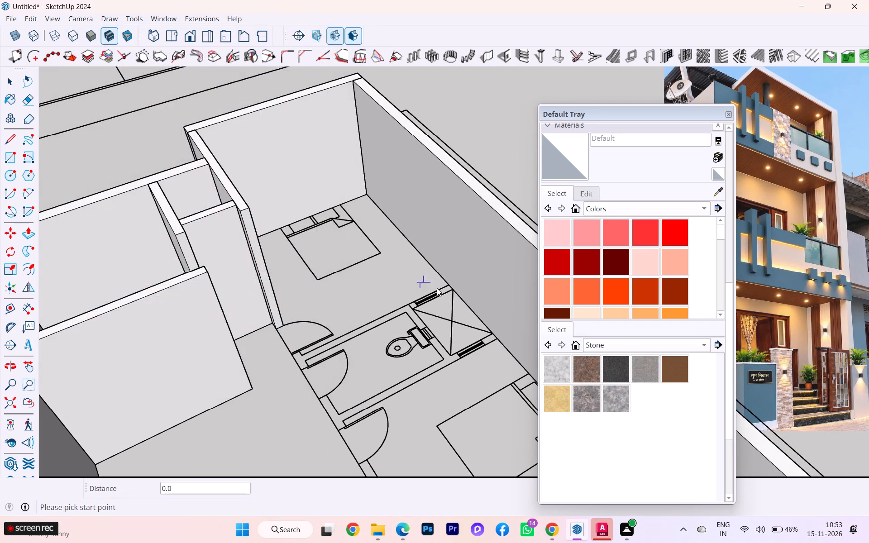
scroll(437, 288, "up", 6)
left_click(460, 293)
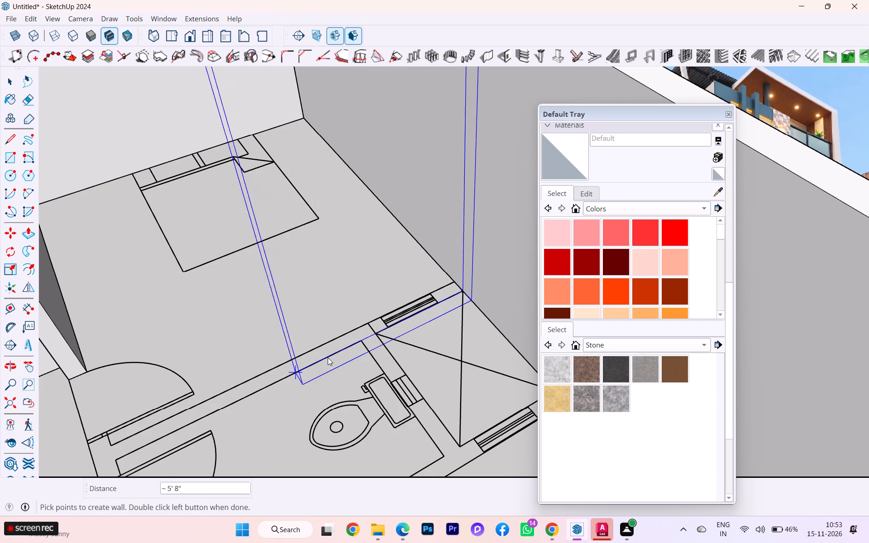
key("Escape")
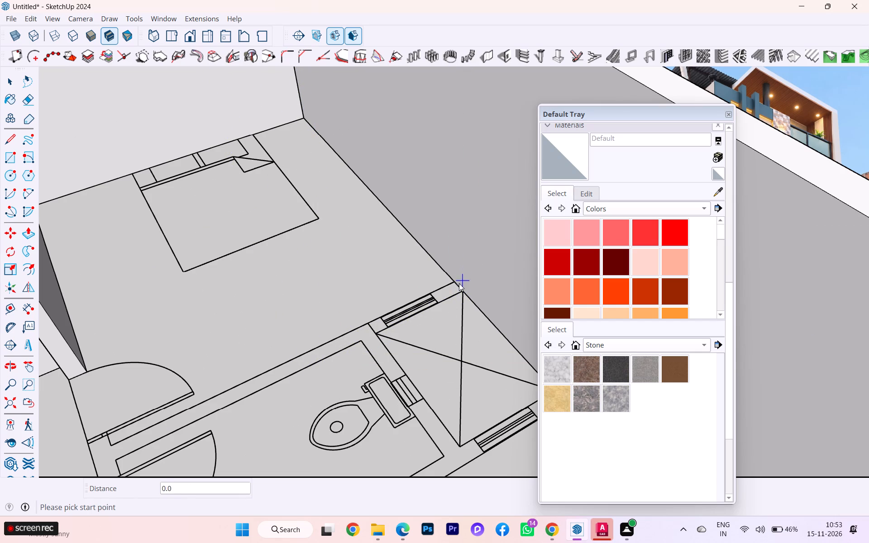
left_click(455, 284)
scroll(267, 359, "down", 6)
scroll(166, 393, "up", 2)
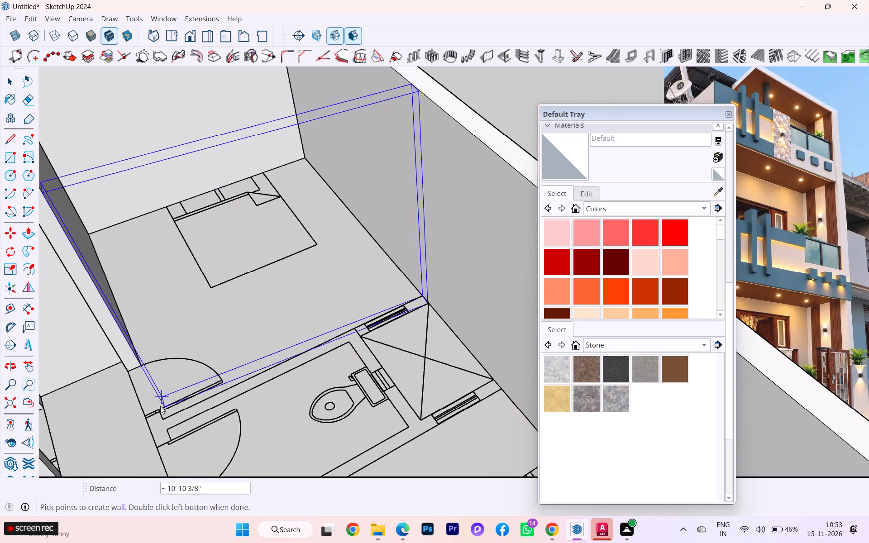
scroll(160, 406, "up", 6)
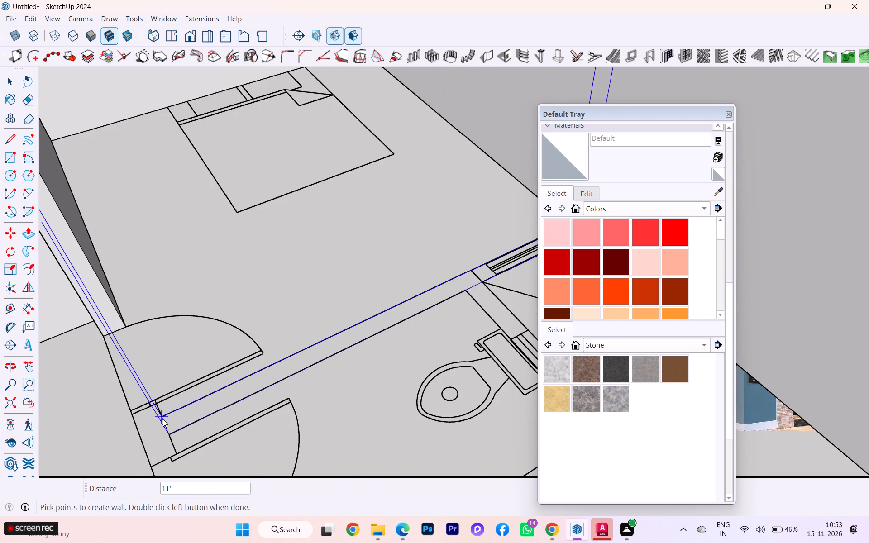
double_click(163, 419)
scroll(182, 316, "down", 12)
scroll(208, 293, "up", 3)
scroll(208, 293, "down", 4)
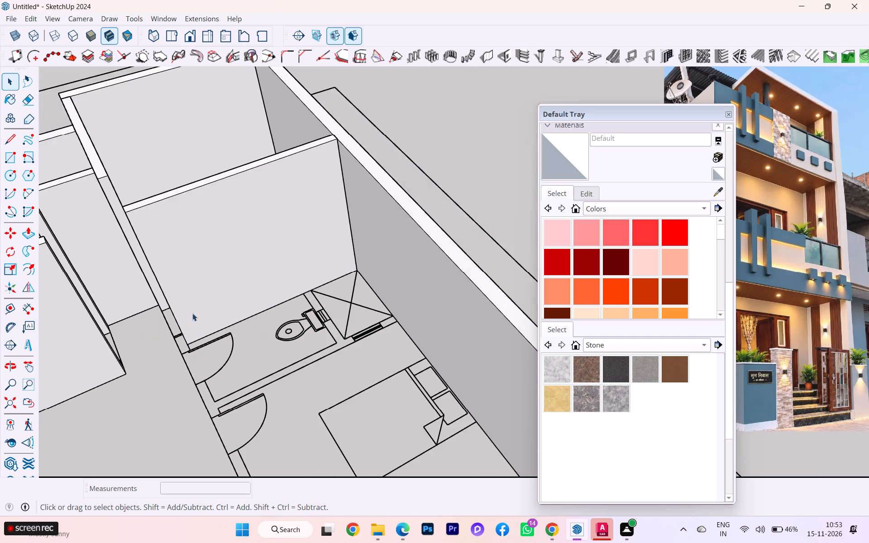
scroll(192, 313, "down", 2)
middle_click_drag(185, 338, 240, 310)
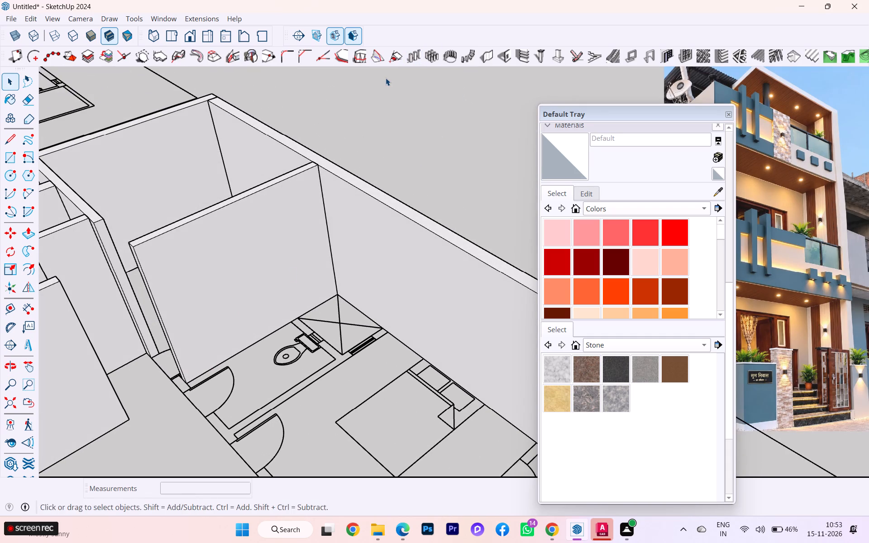
Build the 6" thick, 10' high partition behind the toilet, 4' 8" long, separating it from the crossed duct space.
key("space")
left_click(492, 56)
left_click(99, 219)
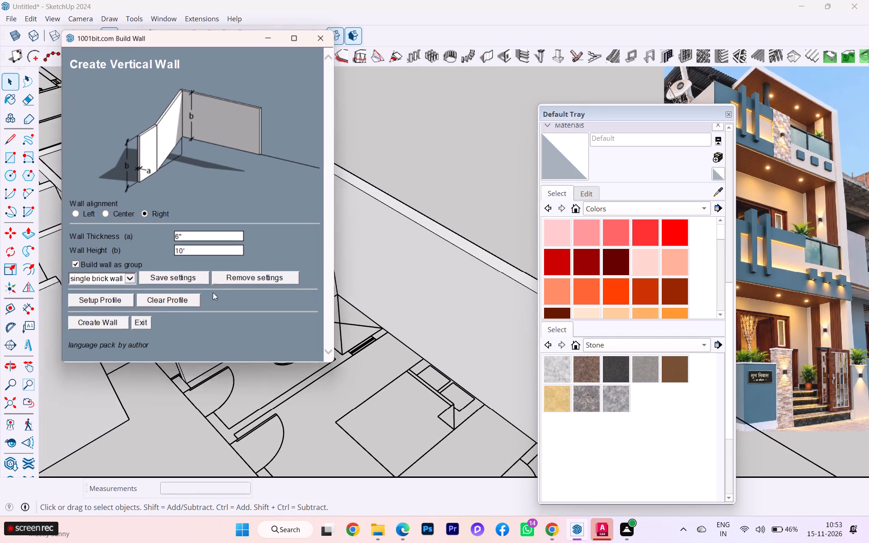
left_click(73, 327)
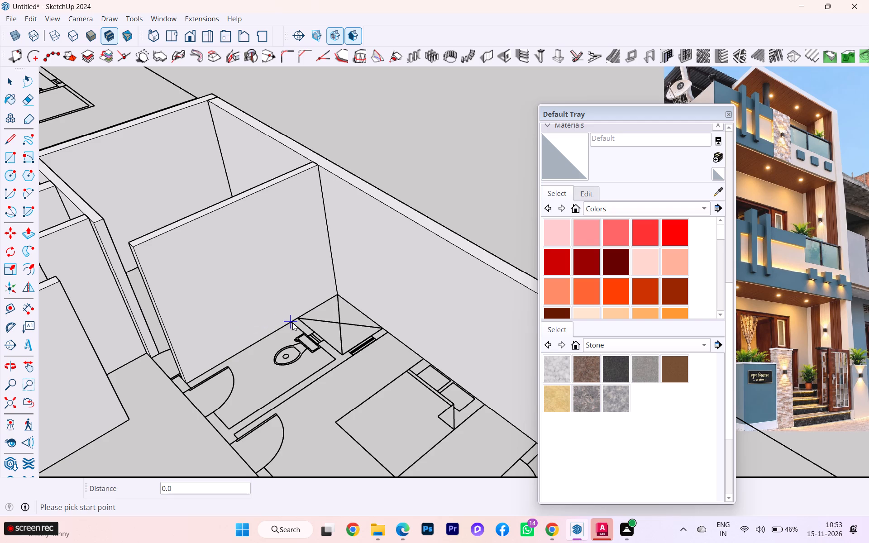
left_click(292, 323)
key("space")
double_click(335, 356)
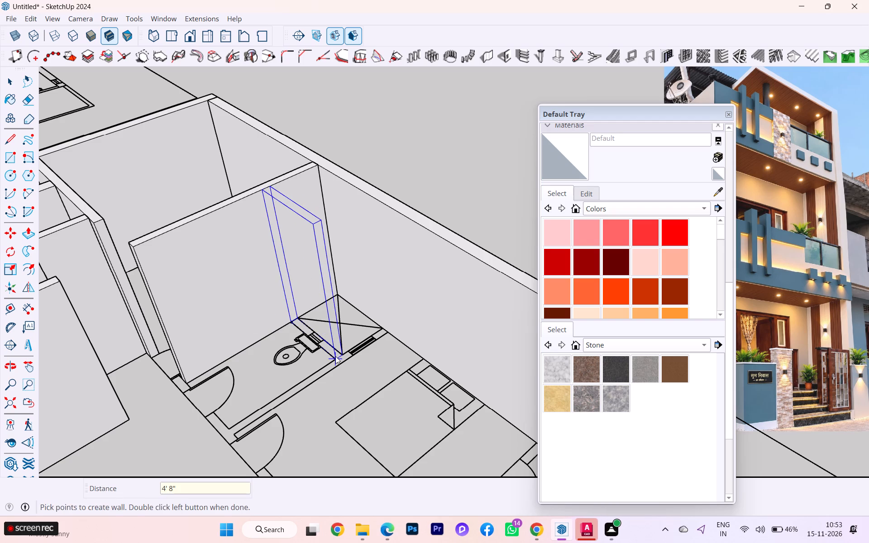
Build the 6" thick, 10' high partition between the toilet and the middle bedroom, from the outer side wall to the middle bedroom door.
left_click(486, 57)
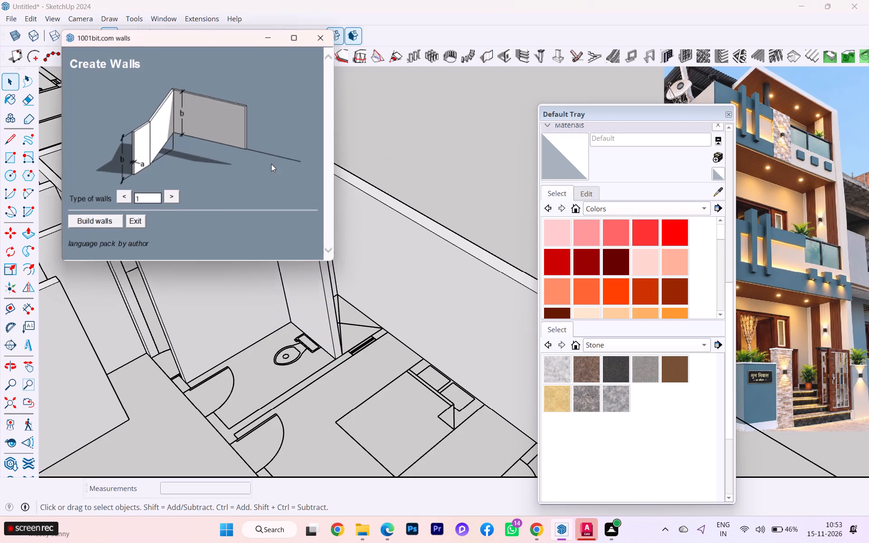
left_click(77, 229)
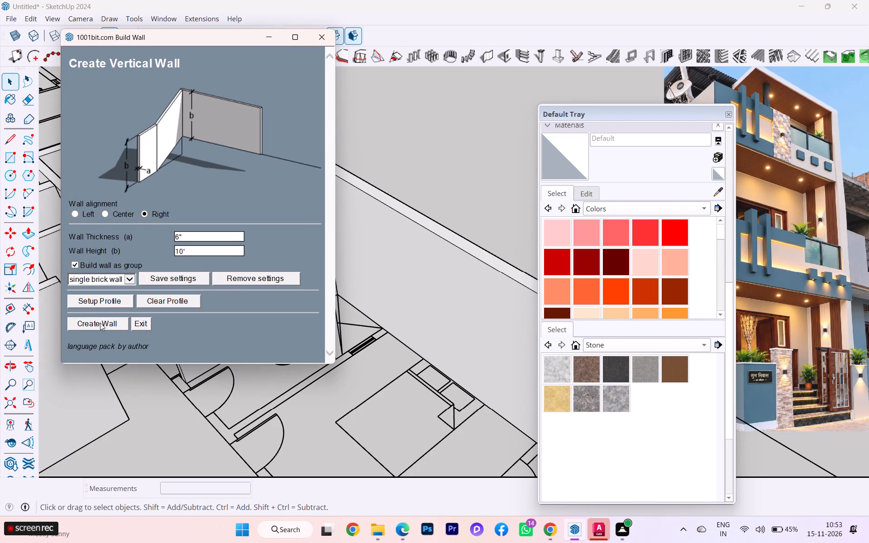
left_click(100, 323)
left_click(380, 328)
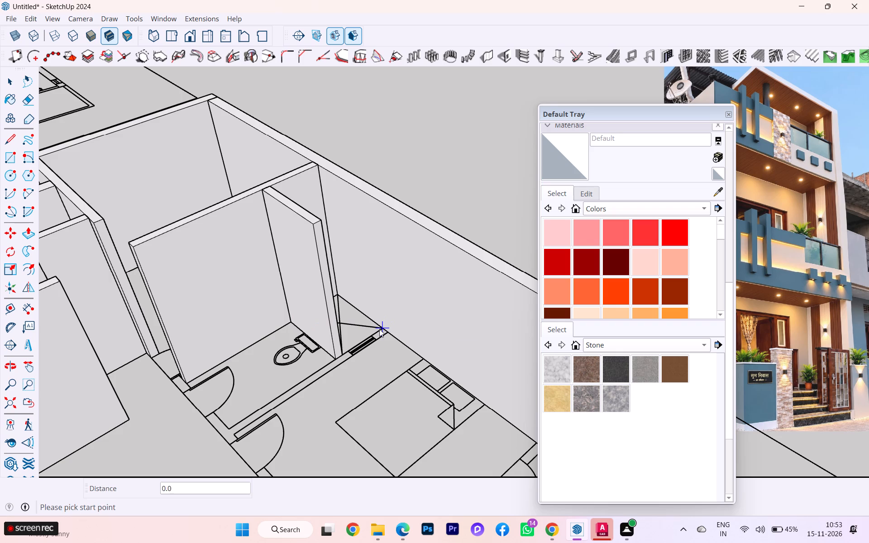
scroll(231, 425, "down", 1)
scroll(231, 425, "up", 4)
scroll(229, 425, "down", 3)
scroll(229, 425, "up", 4)
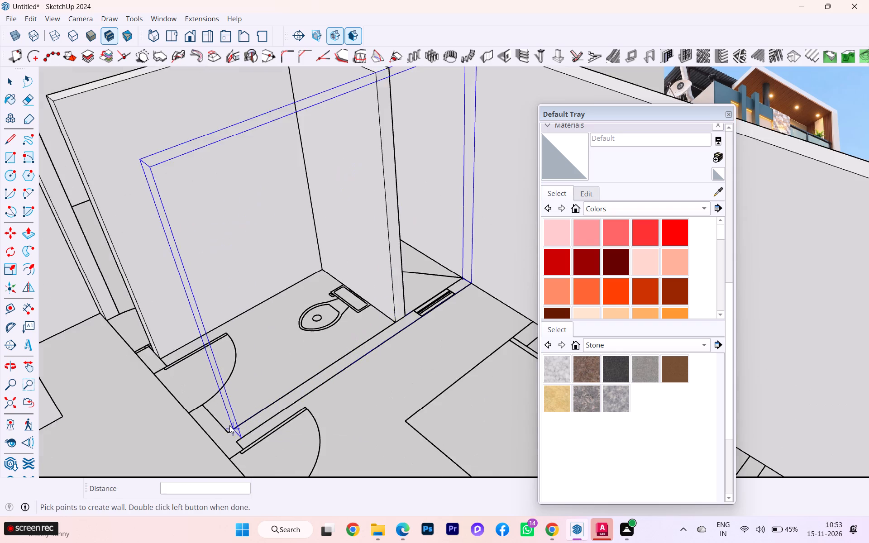
scroll(229, 425, "up", 9)
scroll(228, 438, "down", 1)
scroll(228, 438, "up", 1)
double_click(229, 435)
scroll(253, 354, "down", 1)
scroll(252, 353, "up", 1)
scroll(251, 353, "down", 2)
scroll(250, 352, "up", 2)
scroll(250, 352, "down", 5)
scroll(252, 346, "up", 1)
scroll(252, 346, "down", 3)
scroll(252, 346, "up", 3)
scroll(252, 346, "down", 5)
scroll(252, 347, "up", 2)
scroll(252, 347, "down", 1)
scroll(252, 347, "up", 2)
scroll(252, 347, "down", 1)
scroll(249, 324, "up", 2)
scroll(248, 323, "down", 2)
scroll(247, 322, "up", 2)
scroll(247, 321, "down", 5)
scroll(235, 302, "up", 2)
scroll(235, 302, "down", 3)
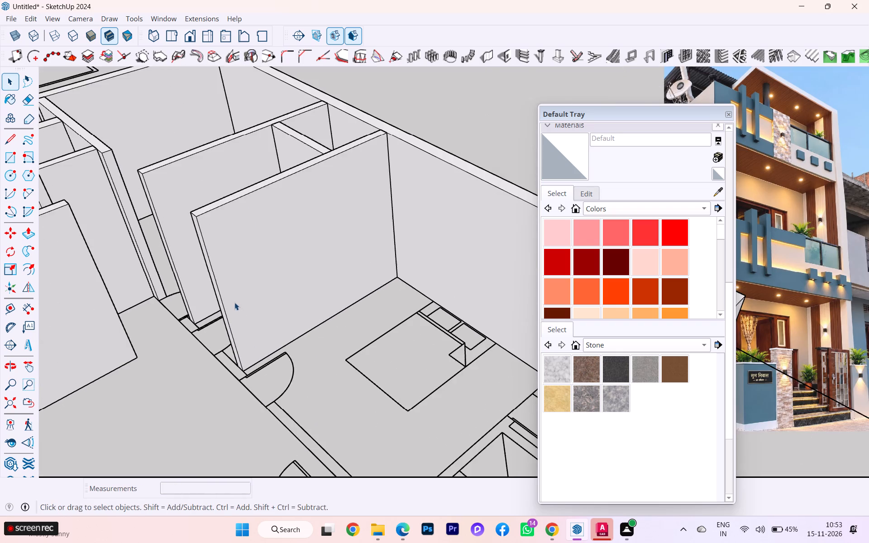
Build the 6" thick, 10' high L-shaped partition around the middle bedroom, from its hall door to the stair-side corner and across to the attached toilet door.
scroll(227, 307, "down", 2)
left_click(491, 53)
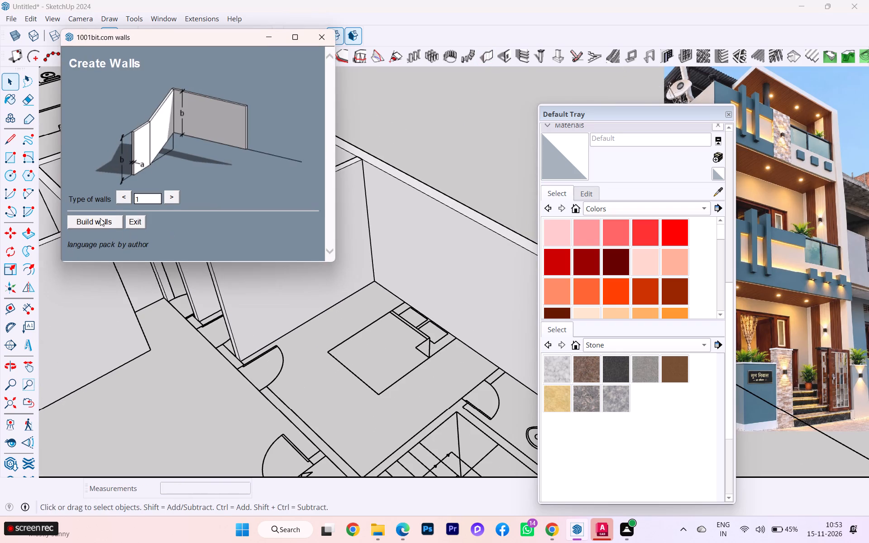
left_click(100, 218)
left_click(81, 324)
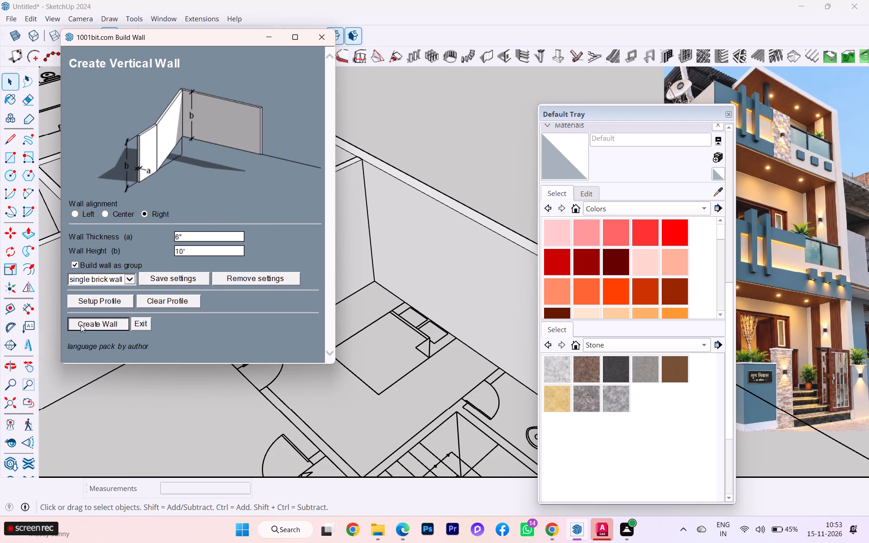
scroll(181, 233, "down", 3)
scroll(181, 233, "up", 1)
scroll(418, 346, "up", 3)
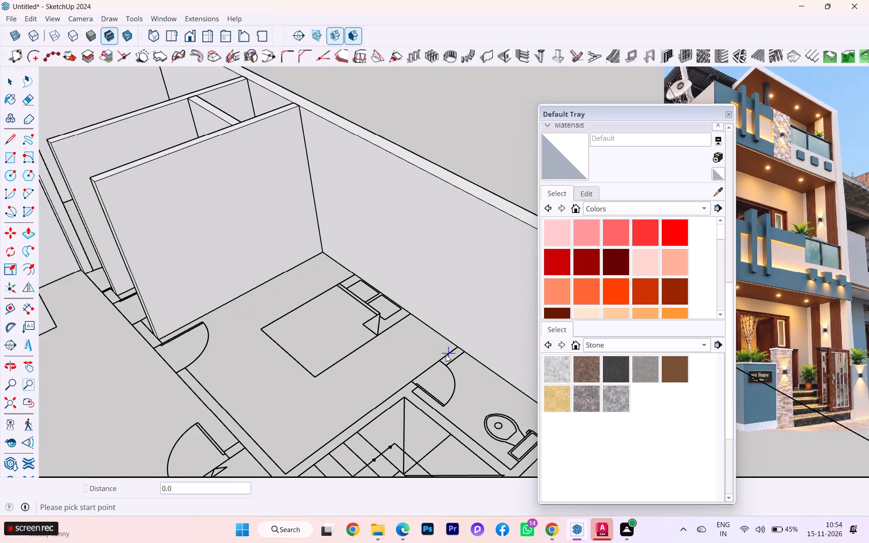
scroll(432, 356, "down", 3)
scroll(212, 354, "up", 7)
scroll(225, 349, "down", 2)
scroll(224, 349, "up", 2)
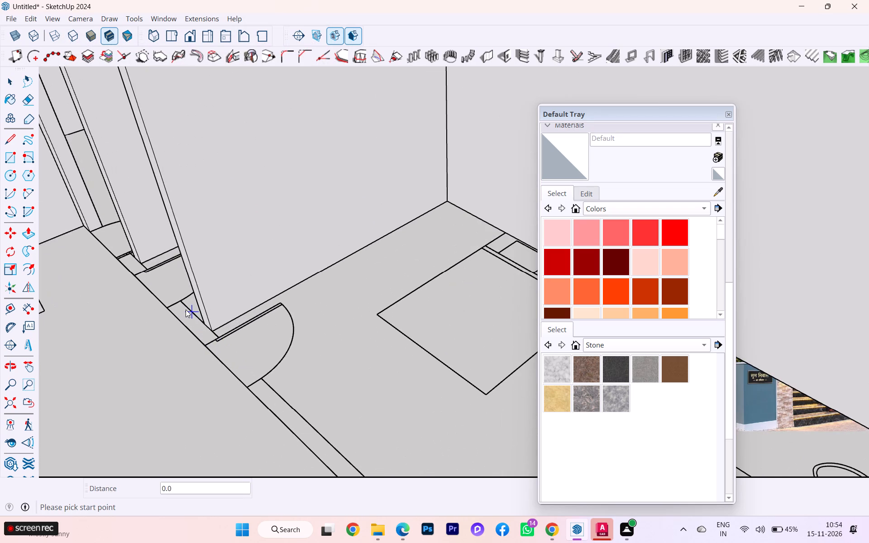
scroll(186, 310, "down", 7)
scroll(228, 358, "up", 2)
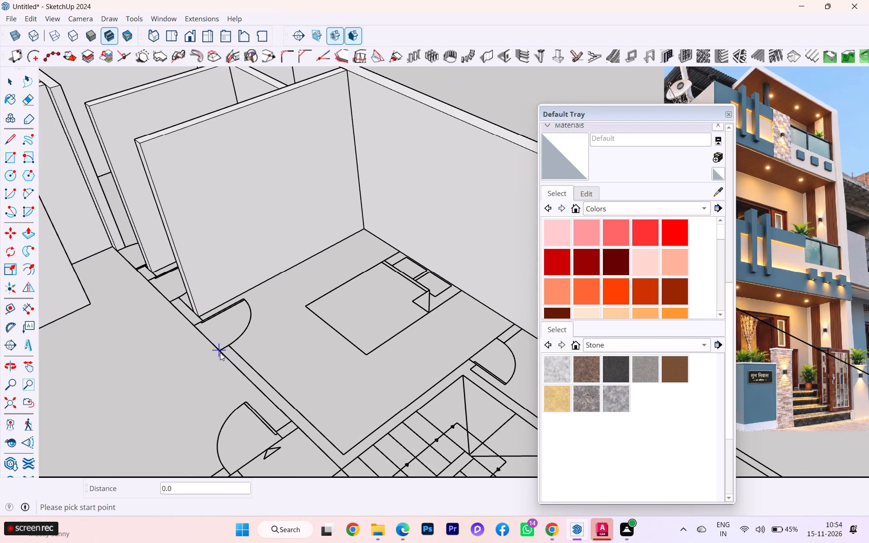
left_click(220, 352)
scroll(334, 460, "up", 3)
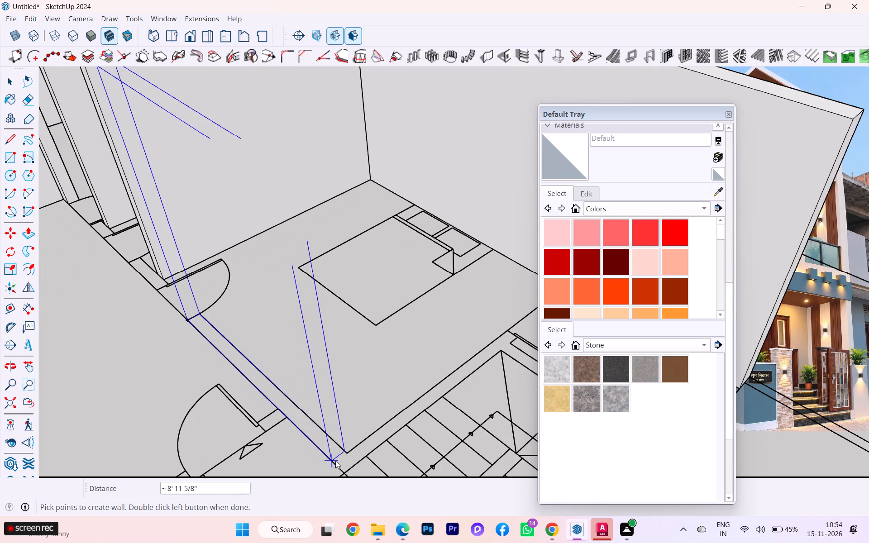
left_click(344, 474)
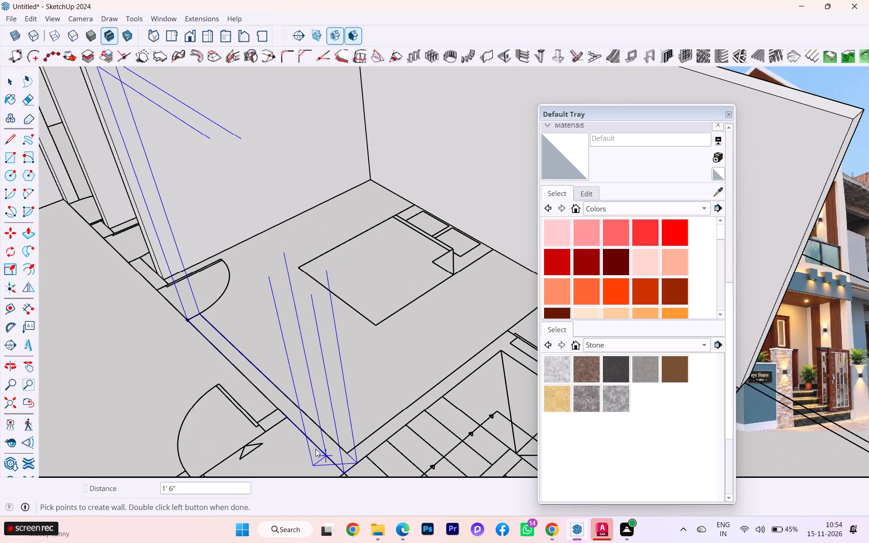
scroll(393, 433, "down", 5)
scroll(508, 344, "up", 7)
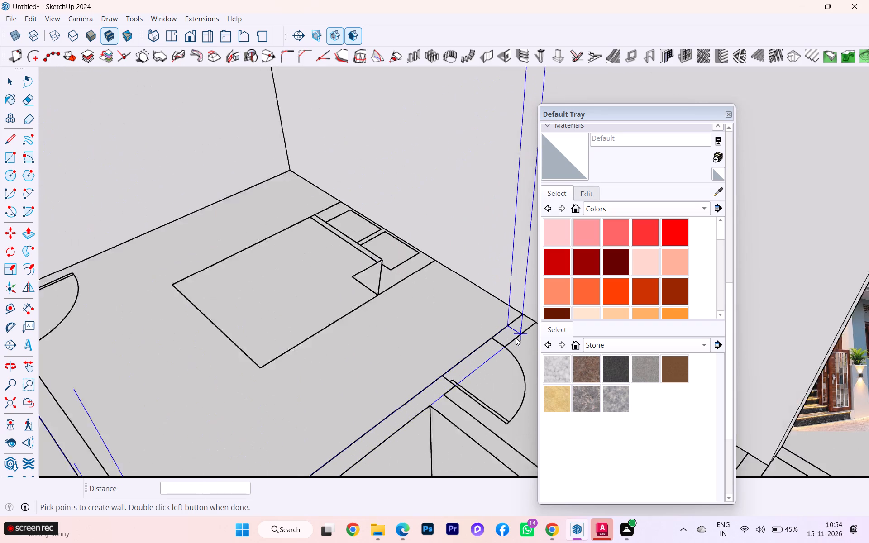
scroll(516, 338, "up", 1)
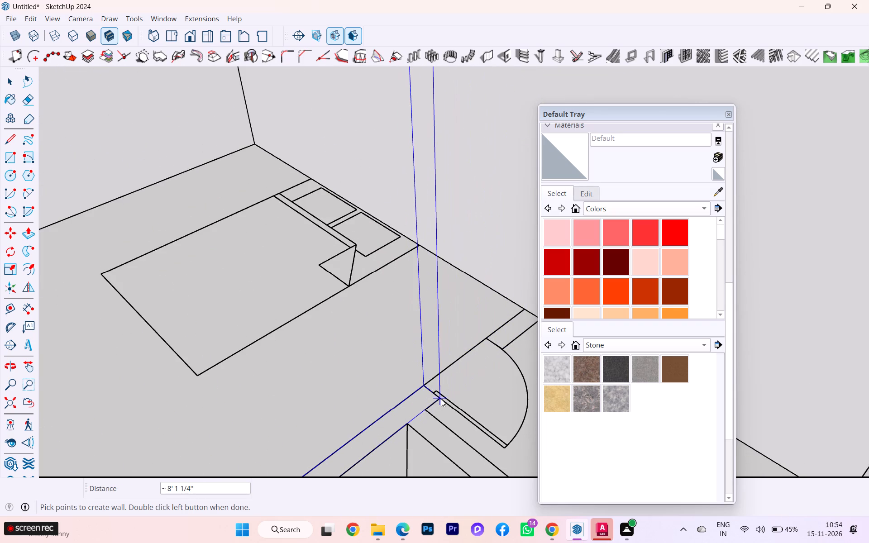
double_click(441, 399)
Build the 6" thick, 10' high wall stub, about 1' 5" long, from the outer side wall to the attached toilet's door opening.
scroll(361, 370, "down", 2)
scroll(358, 368, "up", 1)
scroll(357, 368, "down", 3)
scroll(365, 332, "down", 6)
scroll(348, 297, "up", 3)
scroll(348, 297, "down", 3)
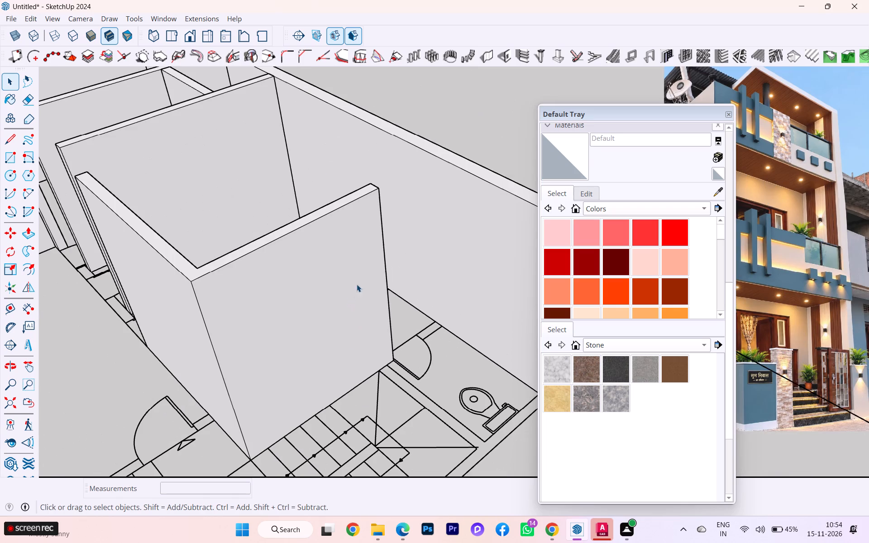
left_click(478, 58)
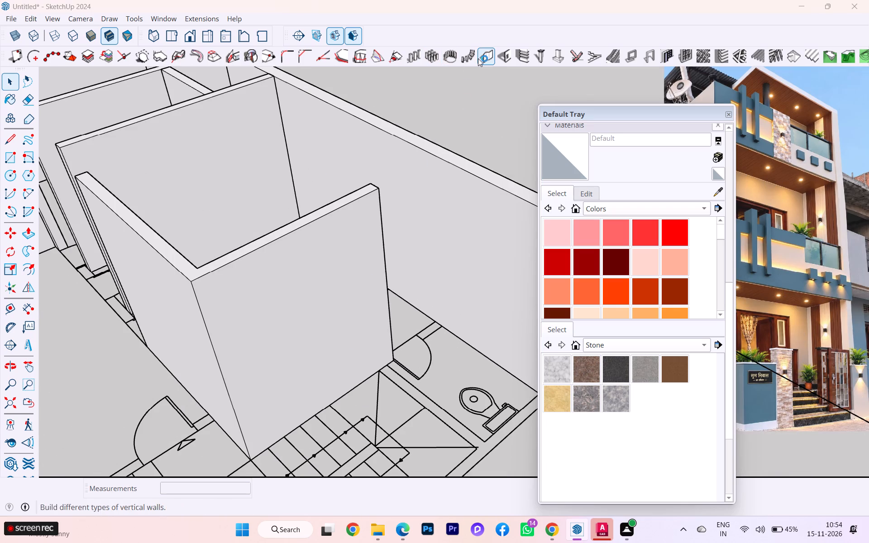
left_click(95, 223)
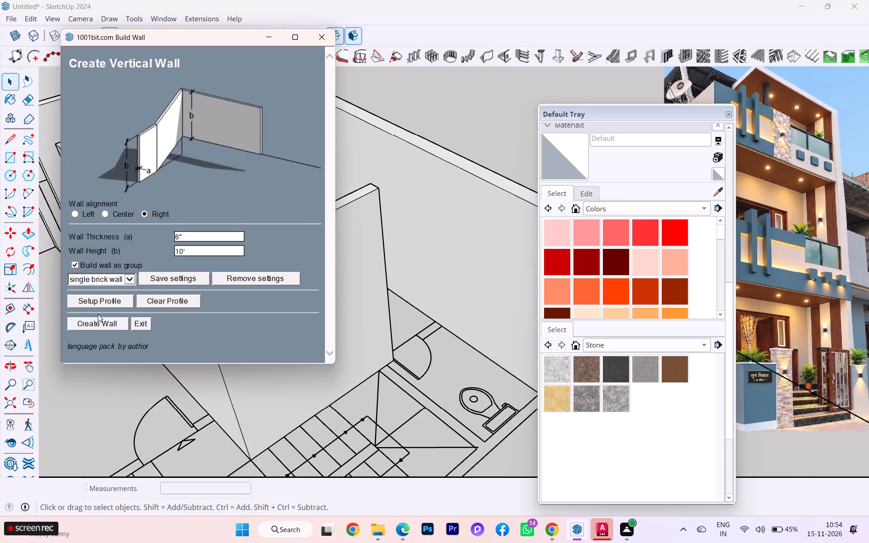
left_click(95, 320)
scroll(398, 306, "up", 2)
scroll(418, 326, "down", 1)
scroll(420, 329, "up", 1)
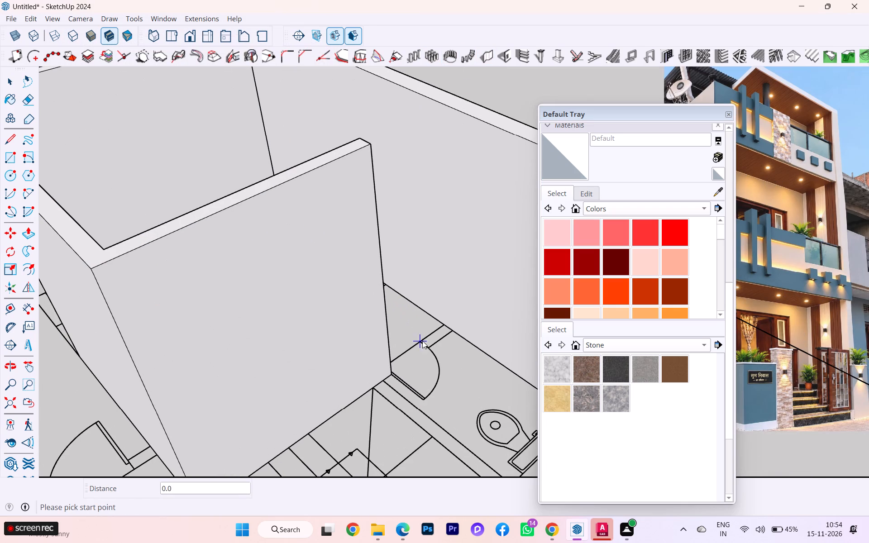
left_click(440, 324)
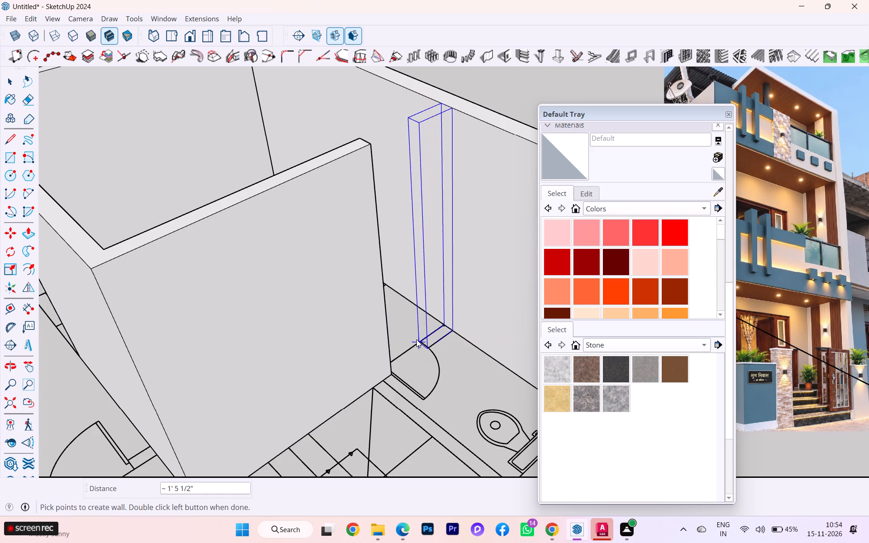
scroll(421, 336, "up", 1)
scroll(422, 336, "down", 1)
scroll(422, 336, "up", 2)
scroll(422, 336, "down", 2)
scroll(422, 336, "up", 2)
scroll(422, 336, "down", 1)
scroll(422, 336, "up", 5)
scroll(422, 336, "down", 2)
scroll(422, 336, "up", 3)
scroll(423, 336, "down", 1)
scroll(423, 336, "up", 14)
scroll(425, 338, "down", 6)
scroll(425, 338, "up", 5)
scroll(416, 344, "down", 1)
scroll(416, 344, "up", 7)
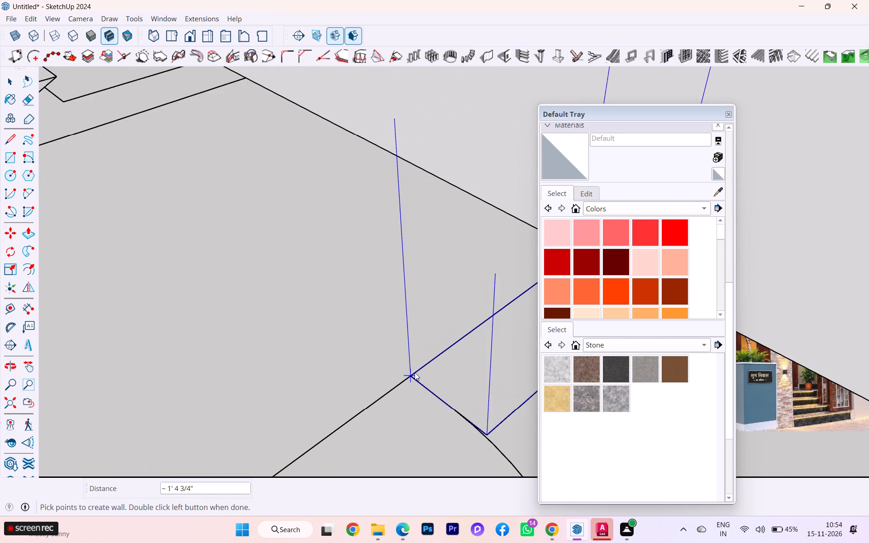
double_click(415, 372)
Build the 6" thick, 10' high partition between the staircase and the attached toilet, from the bedroom wall to the front wall line.
scroll(368, 289, "down", 4)
scroll(315, 266, "down", 11)
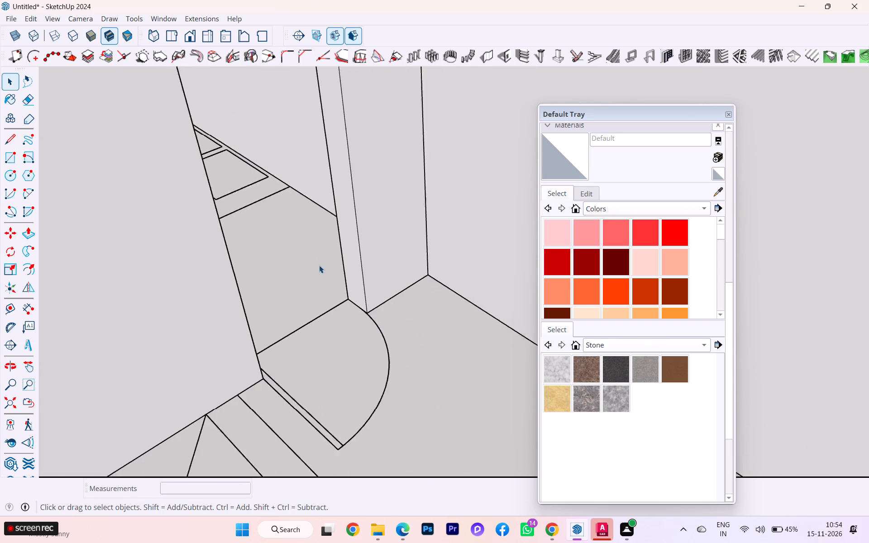
scroll(319, 265, "down", 6)
scroll(323, 248, "up", 1)
scroll(323, 248, "down", 14)
scroll(343, 224, "up", 2)
scroll(343, 224, "down", 4)
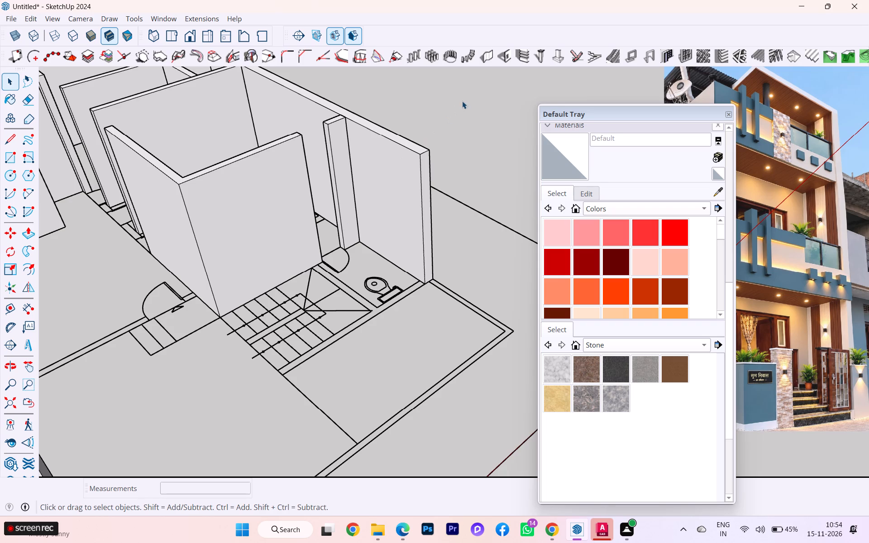
left_click(485, 53)
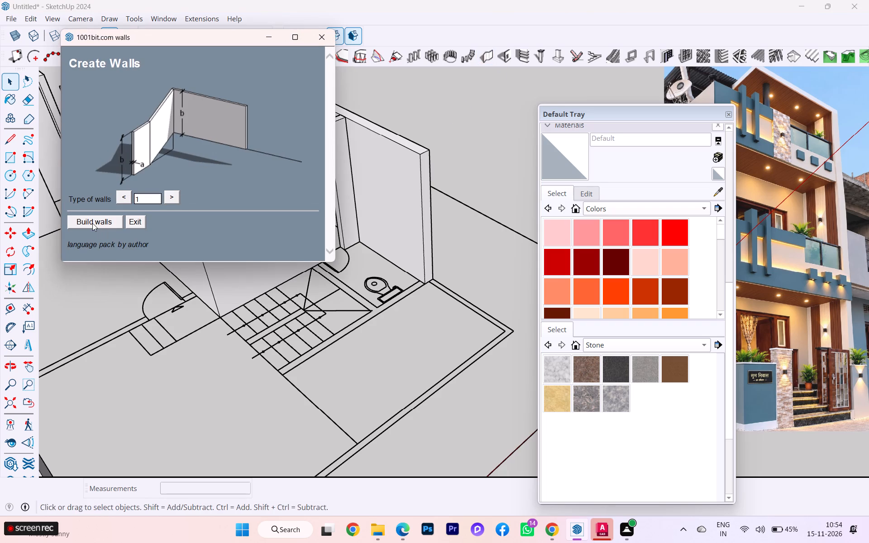
left_click(92, 223)
left_click(100, 325)
scroll(346, 254, "up", 1)
scroll(346, 254, "down", 2)
scroll(346, 254, "up", 2)
scroll(344, 262, "down", 1)
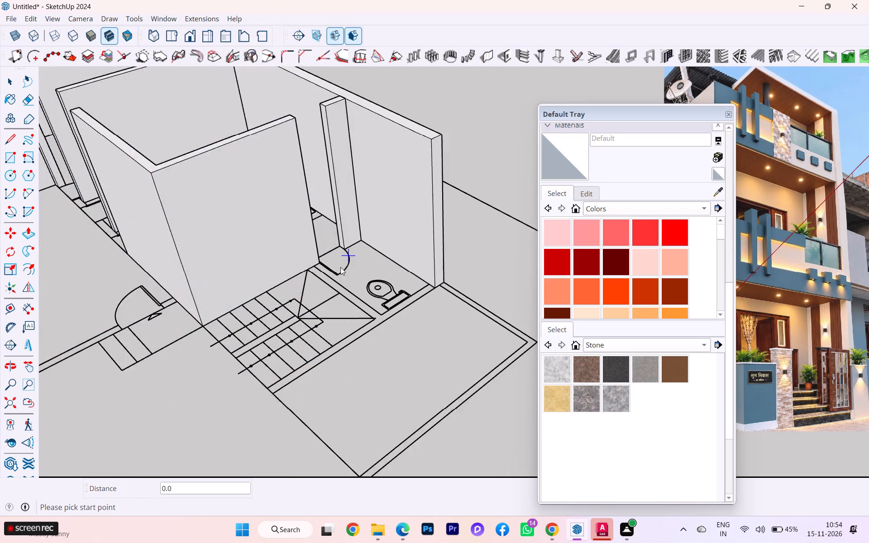
scroll(328, 280, "up", 2)
scroll(322, 275, "down", 4)
scroll(322, 275, "up", 4)
left_click(312, 267)
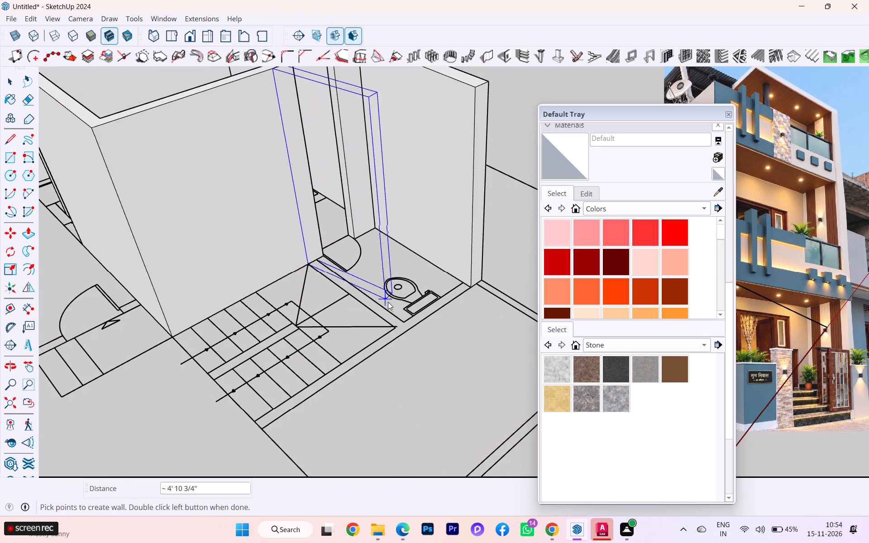
scroll(398, 328, "up", 3)
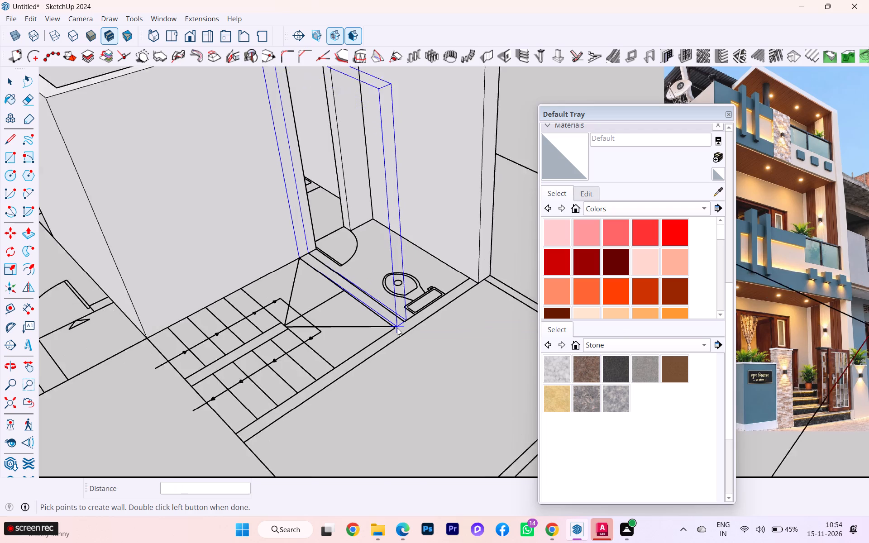
scroll(397, 328, "up", 9)
double_click(392, 330)
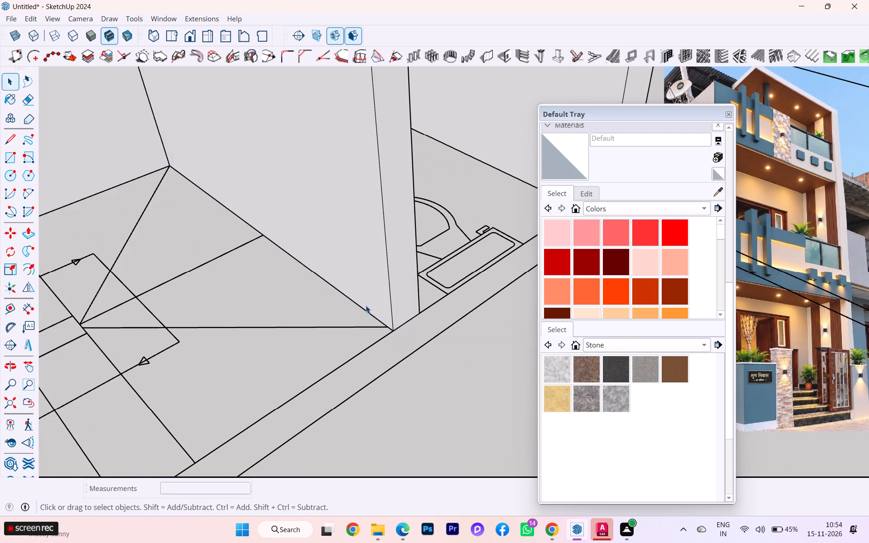
Build the 6" thick, 10' high wall across the front of the attached toilet and staircase, from the outer side wall to the stair's outer edge.
scroll(368, 253, "down", 3)
scroll(432, 204, "up", 1)
left_click(495, 50)
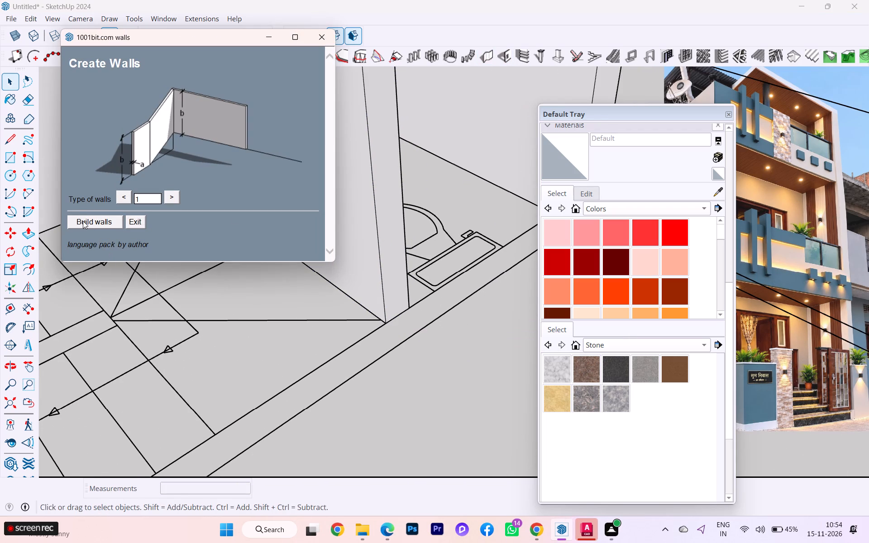
left_click(83, 221)
scroll(229, 280, "down", 1)
left_click(120, 321)
scroll(145, 321, "down", 3)
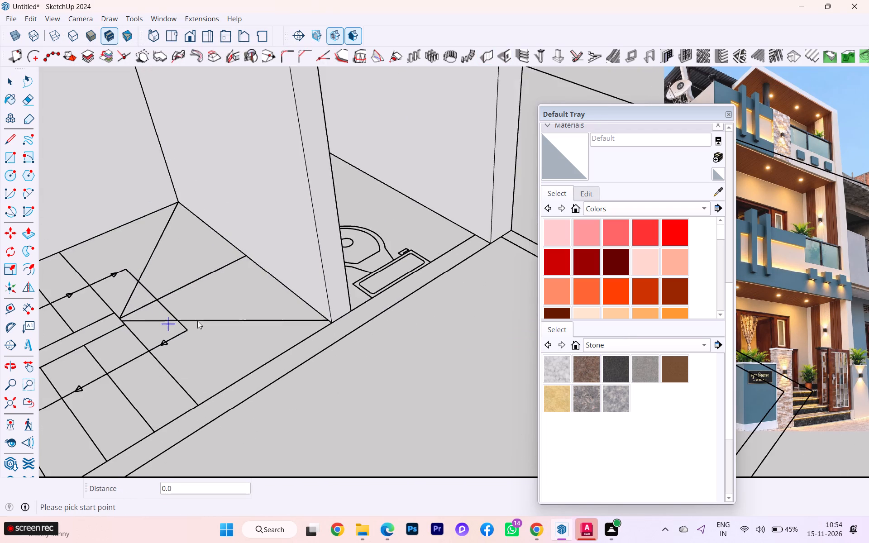
scroll(279, 307, "down", 3)
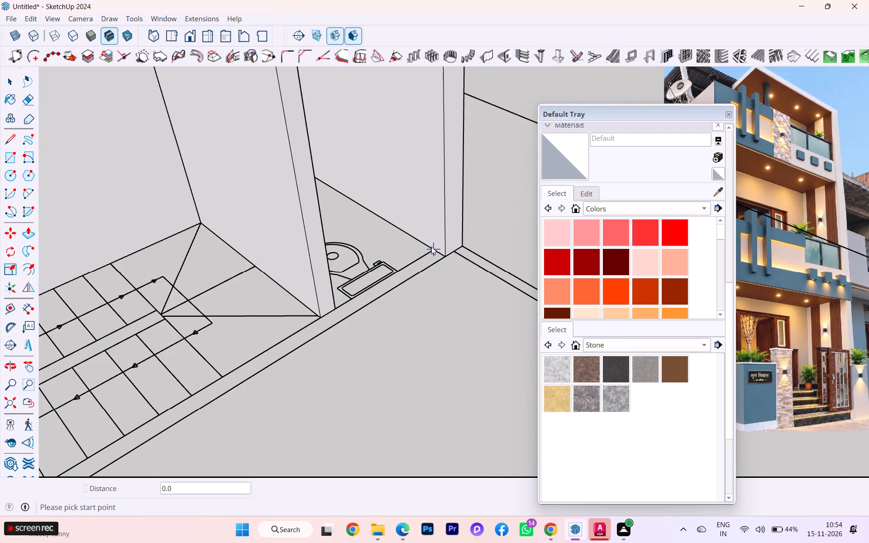
left_click(432, 247)
scroll(324, 330, "down", 1)
scroll(324, 330, "up", 2)
scroll(324, 330, "down", 6)
scroll(329, 323, "up", 1)
scroll(329, 323, "down", 1)
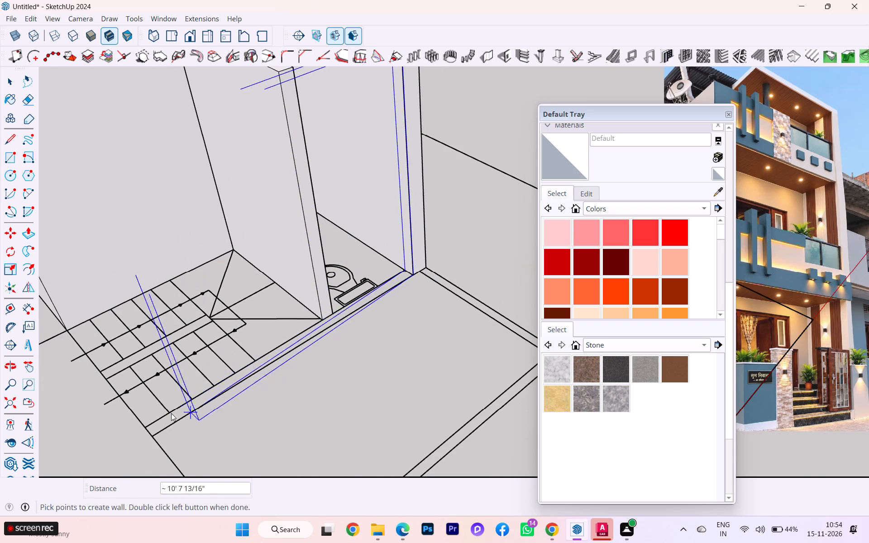
scroll(168, 413, "up", 2)
double_click(143, 432)
Build the 6" thick, 10' high wall across the hall's front, about 8' 8" long, from the outer side wall to the main entrance door.
scroll(165, 340, "down", 1)
scroll(166, 340, "up", 1)
scroll(171, 340, "down", 2)
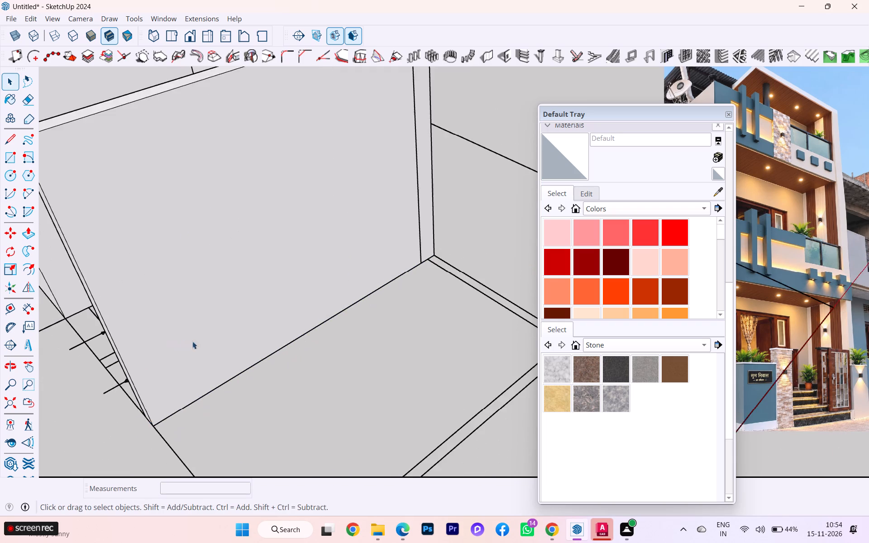
scroll(192, 341, "down", 8)
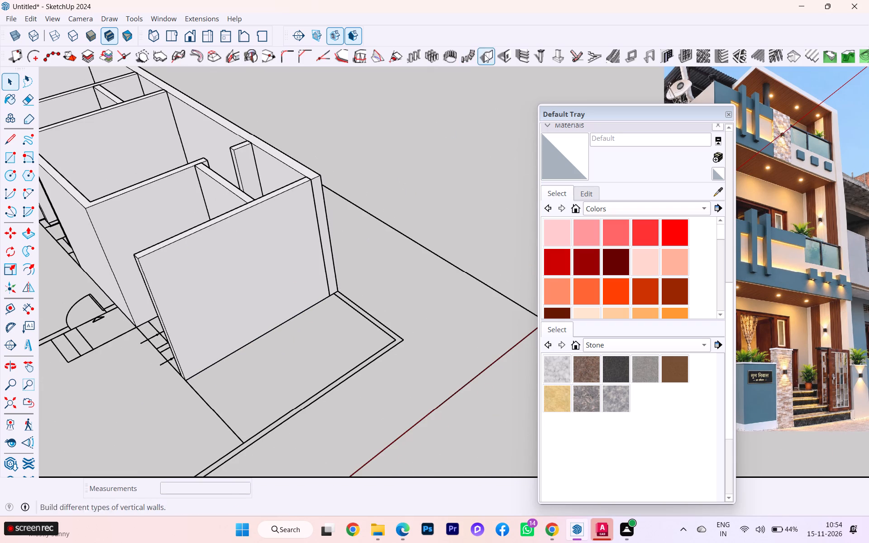
left_click(487, 53)
left_click(103, 221)
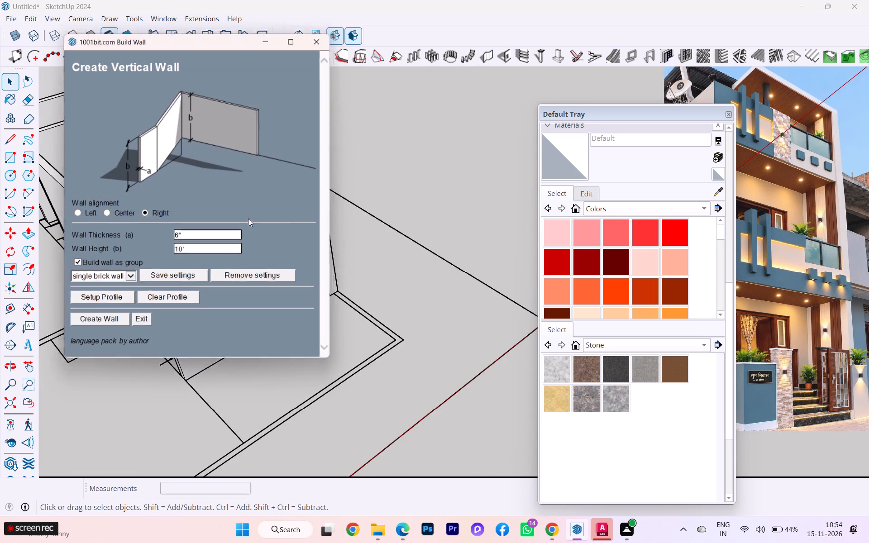
left_click(110, 324)
scroll(378, 319, "down", 3)
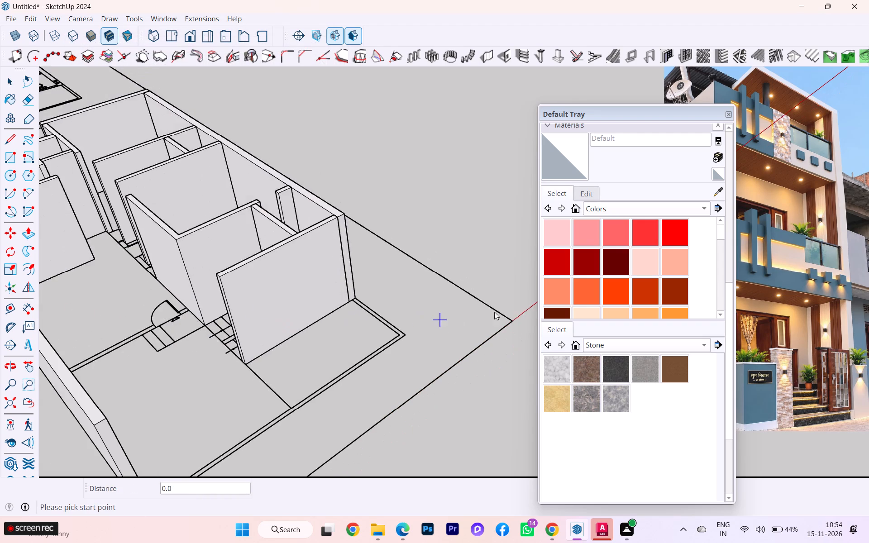
scroll(494, 312, "down", 3)
scroll(524, 312, "up", 1)
middle_click_drag(265, 343, 282, 492)
scroll(290, 390, "up", 5)
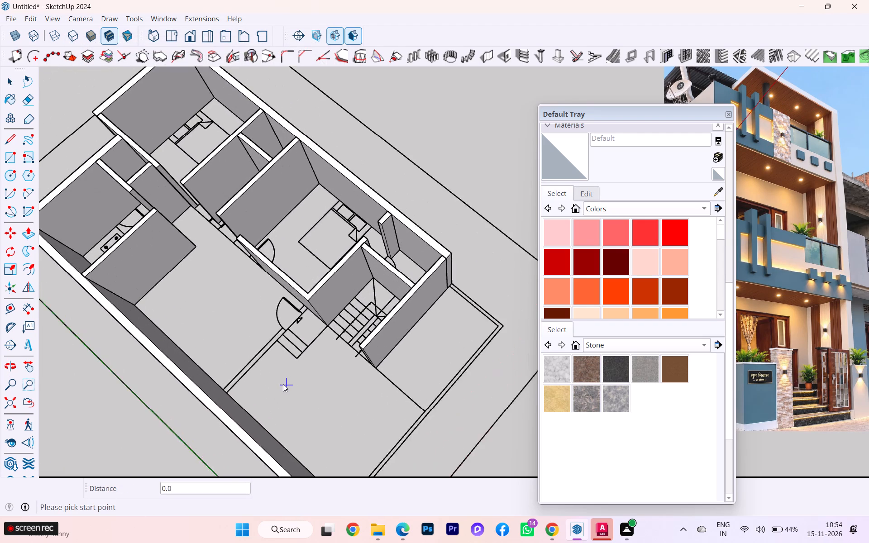
scroll(281, 382, "up", 1)
scroll(295, 322, "down", 3)
scroll(389, 326, "down", 5)
scroll(194, 218, "up", 4)
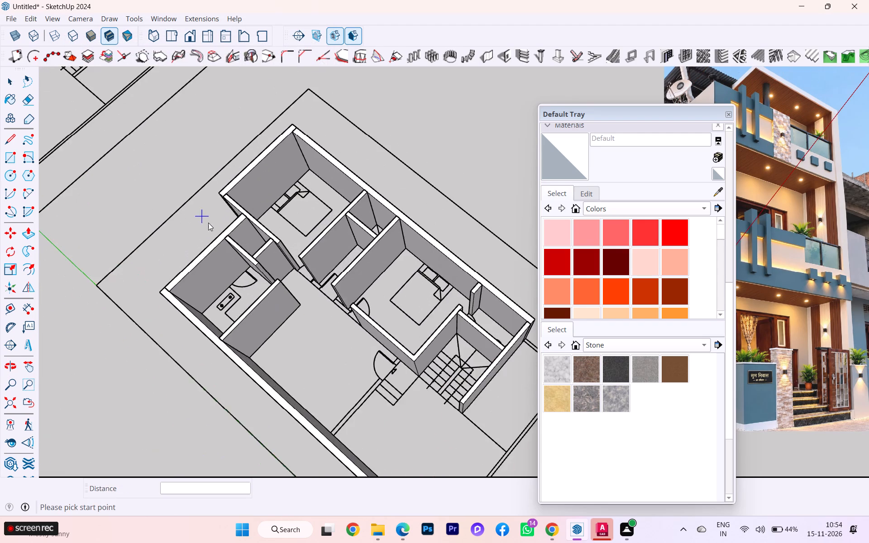
scroll(231, 257, "up", 7)
scroll(244, 318, "down", 1)
middle_click_drag(250, 326, 206, 389)
scroll(329, 284, "down", 5)
scroll(342, 317, "up", 2)
scroll(343, 318, "down", 1)
middle_click_drag(340, 315, 279, 227)
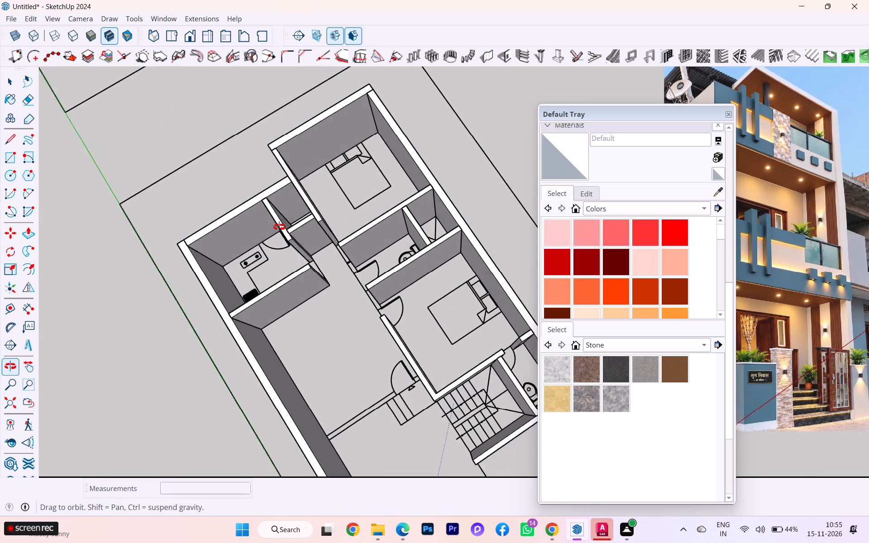
middle_click_drag(279, 227, 185, 87)
middle_click_drag(201, 125, 217, 156)
scroll(276, 323, "up", 3)
scroll(265, 361, "up", 6)
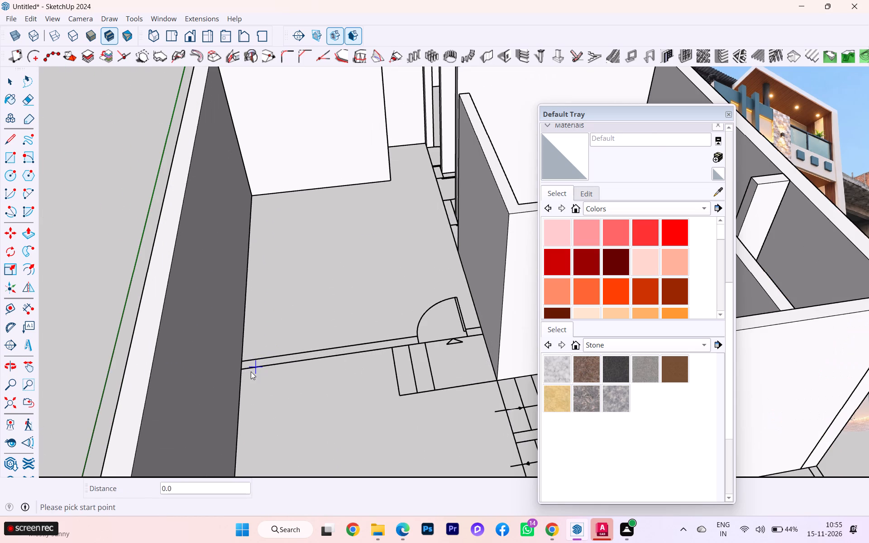
left_click(246, 372)
scroll(432, 346, "up", 5)
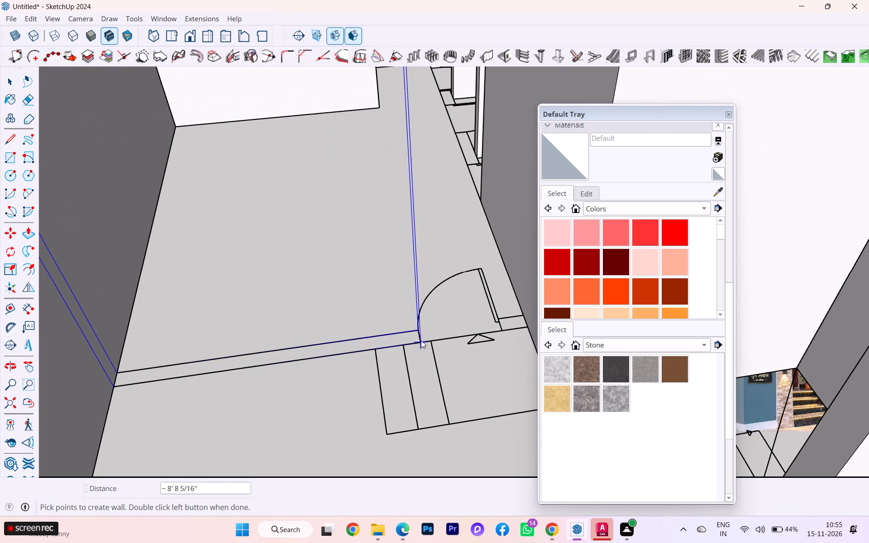
double_click(421, 340)
Examine the built walls around the hall, kitchen, bedrooms and staircase for pieces still missing on the floor plan.
scroll(390, 320, "down", 7)
scroll(381, 325, "up", 2)
scroll(381, 325, "down", 1)
scroll(379, 326, "up", 1)
scroll(379, 326, "down", 3)
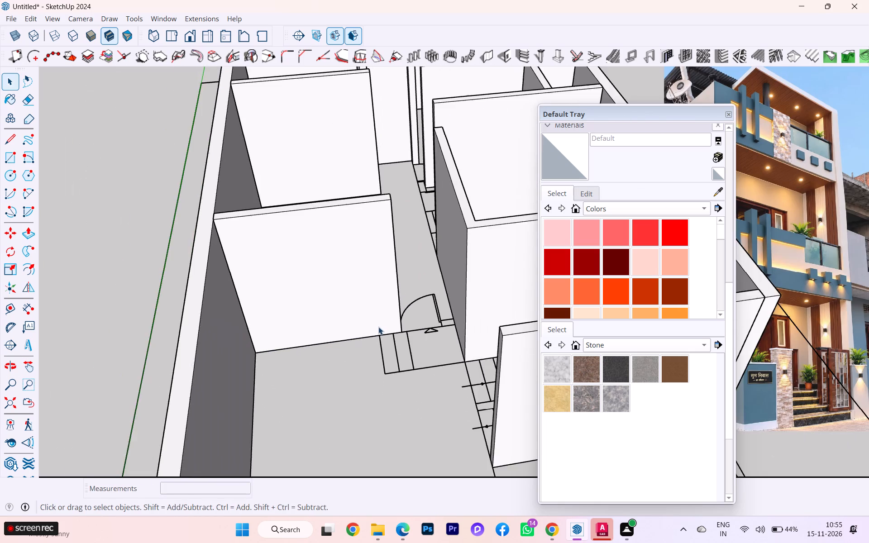
scroll(372, 338, "down", 3)
middle_click_drag(381, 348, 463, 427)
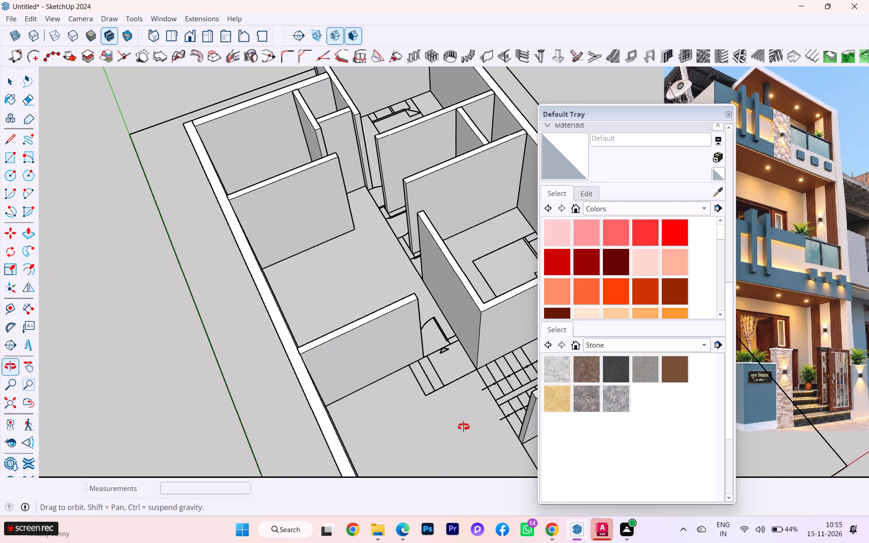
middle_click_drag(463, 427, 554, 430)
scroll(392, 395, "down", 2)
scroll(362, 370, "down", 1)
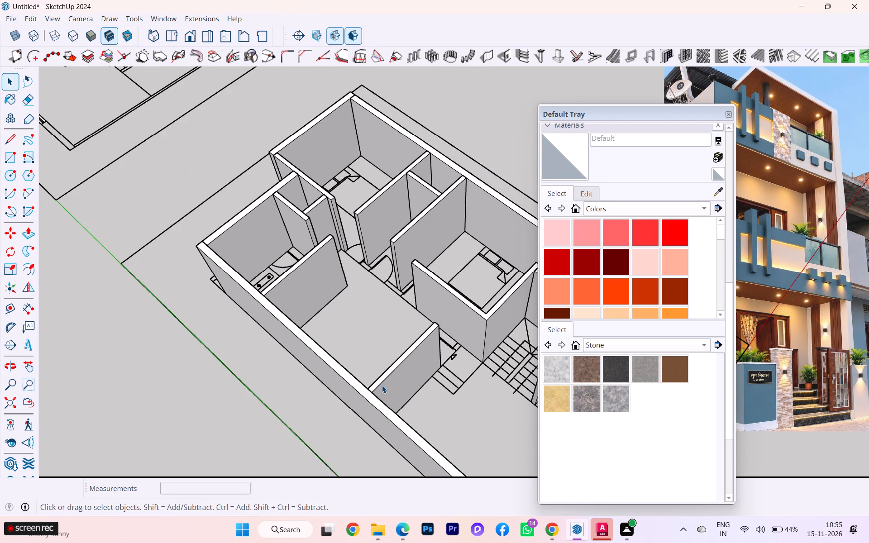
scroll(382, 386, "up", 2)
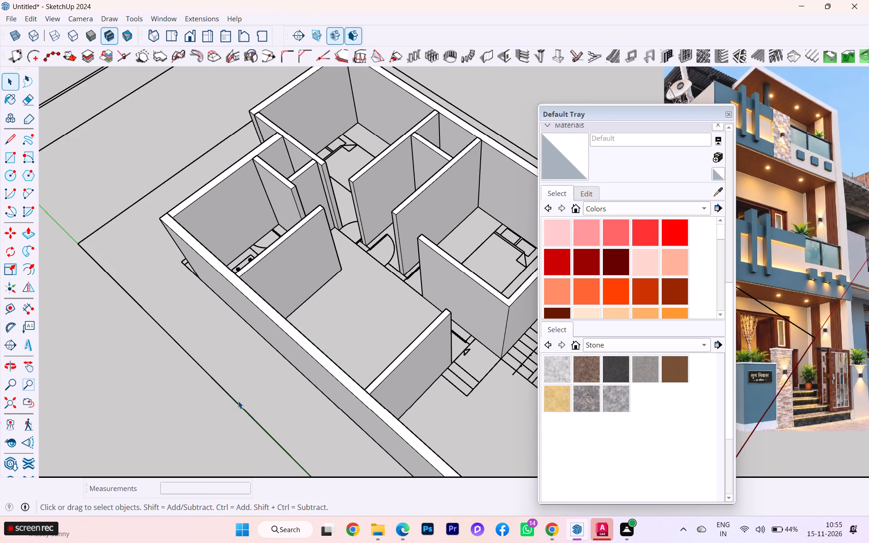
scroll(238, 401, "down", 1)
scroll(238, 401, "up", 1)
scroll(238, 401, "down", 2)
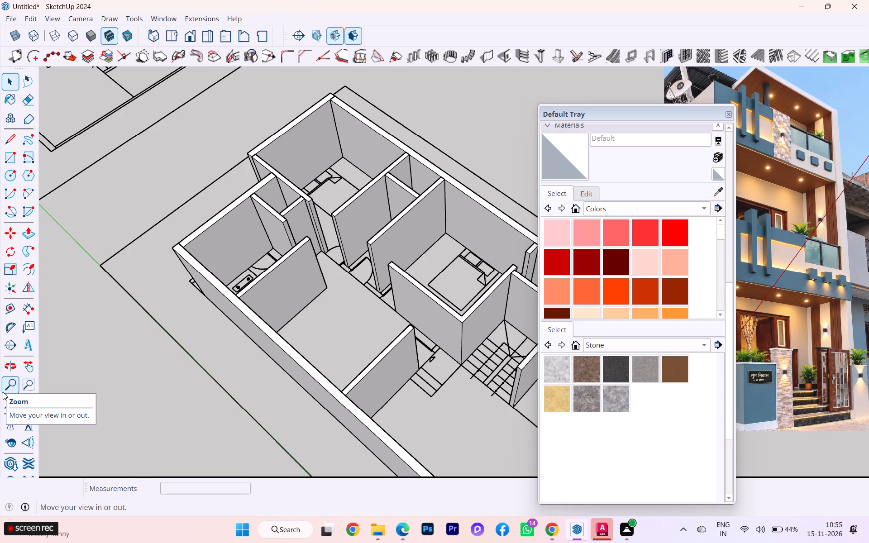
scroll(99, 341, "down", 2)
scroll(282, 259, "down", 2)
scroll(282, 259, "up", 2)
scroll(282, 259, "down", 1)
scroll(393, 333, "down", 2)
scroll(396, 345, "up", 3)
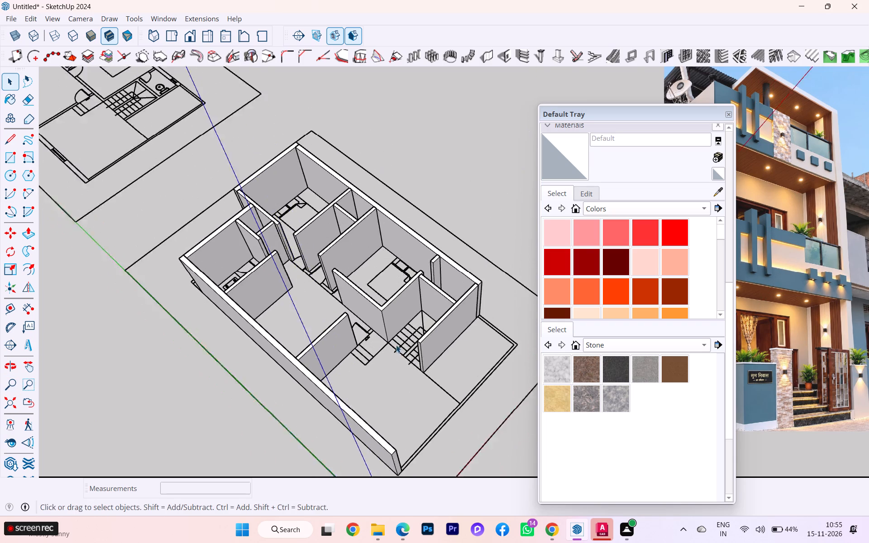
Draw a rectangle about 9 11/16" by 6" between the main door and middle bedroom wall, and delete the surplus face on the entrance landing.
scroll(396, 345, "up", 12)
scroll(265, 367, "down", 2)
middle_click_drag(264, 368, 353, 391)
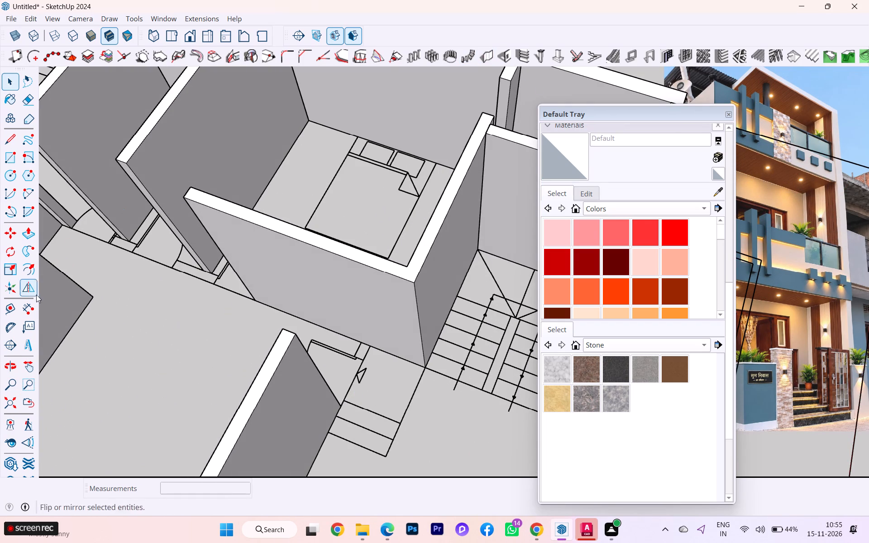
left_click(10, 151)
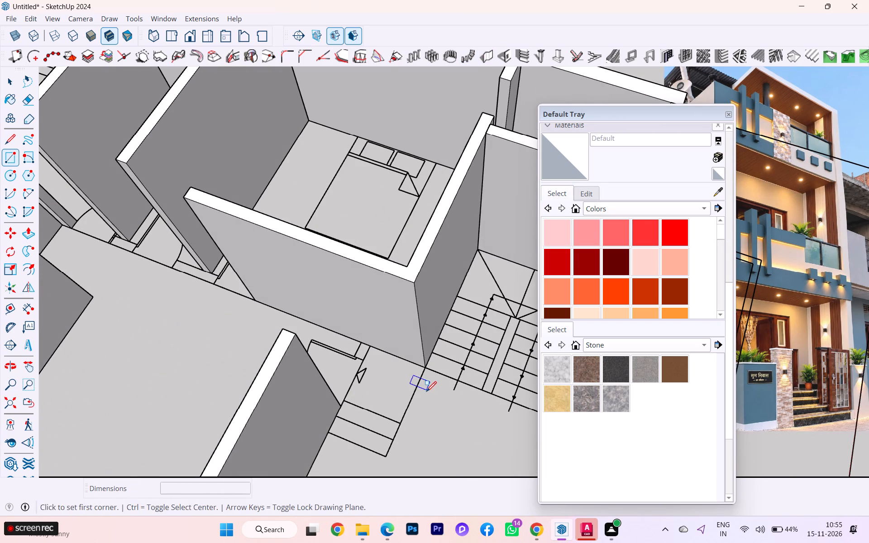
scroll(426, 391, "up", 8)
left_click(337, 317)
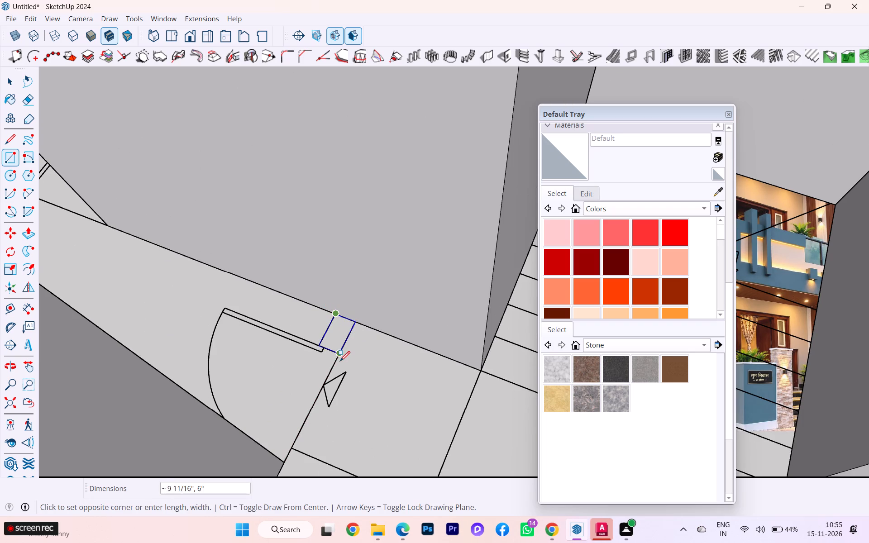
left_click(340, 355)
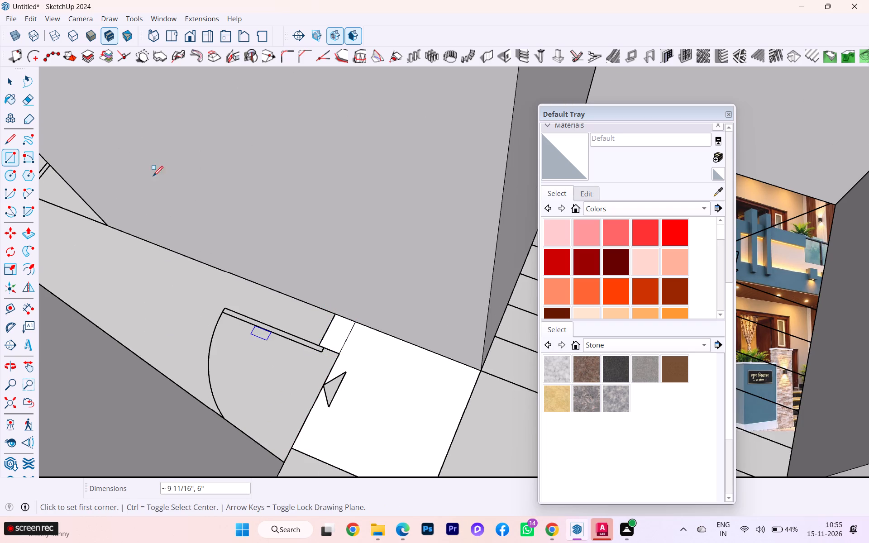
key("Escape")
left_click(15, 82)
left_click(410, 384)
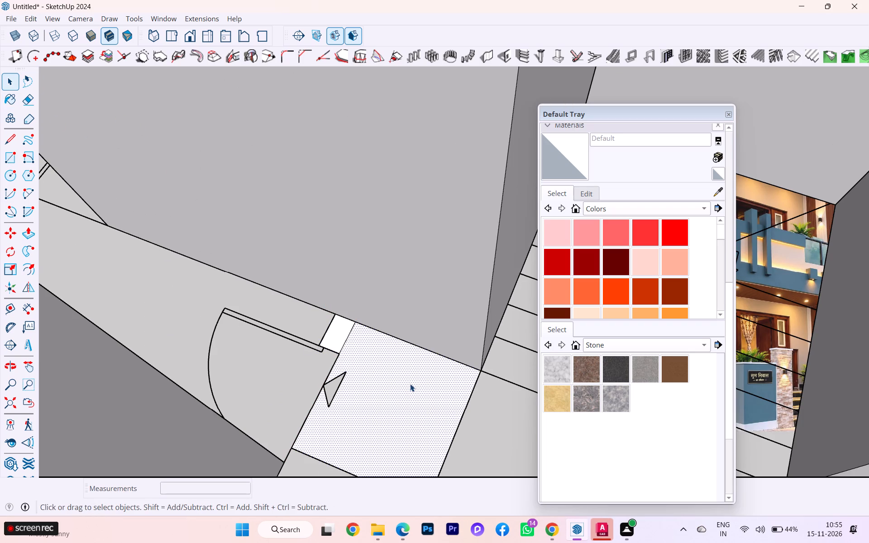
key("Delete")
Push/Pull the small rectangle beside the main door up 10' to match the neighbouring wall's height.
left_click(337, 336)
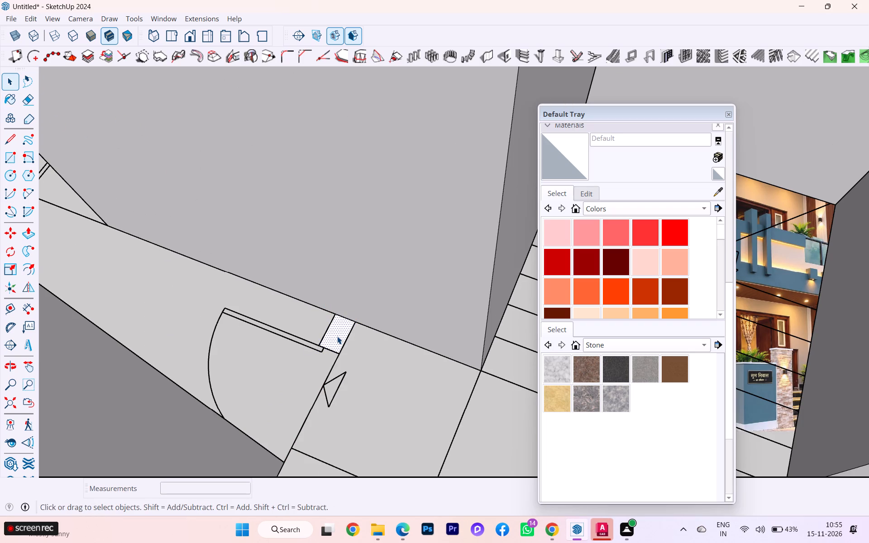
key("p")
left_click(337, 336)
scroll(330, 277, "down", 5)
scroll(324, 332, "down", 3)
scroll(324, 333, "up", 6)
scroll(324, 333, "down", 1)
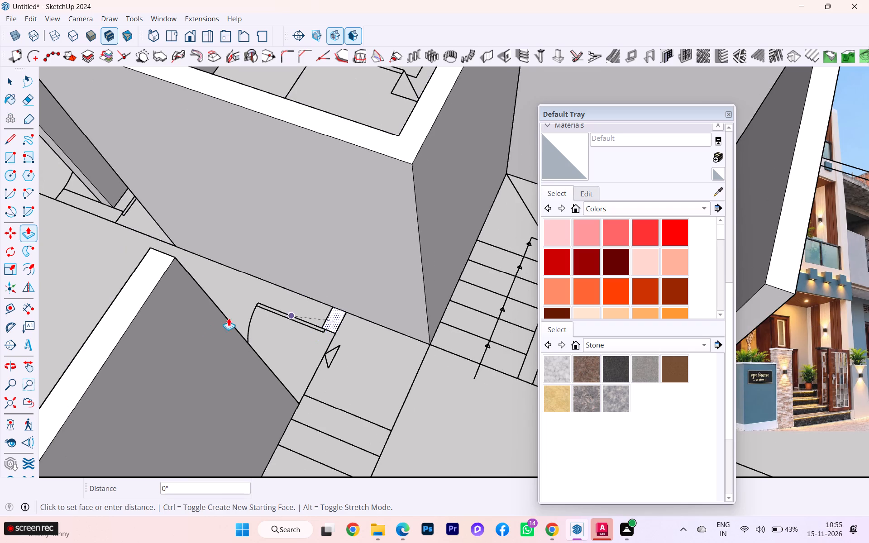
left_click(148, 299)
scroll(250, 368, "down", 6)
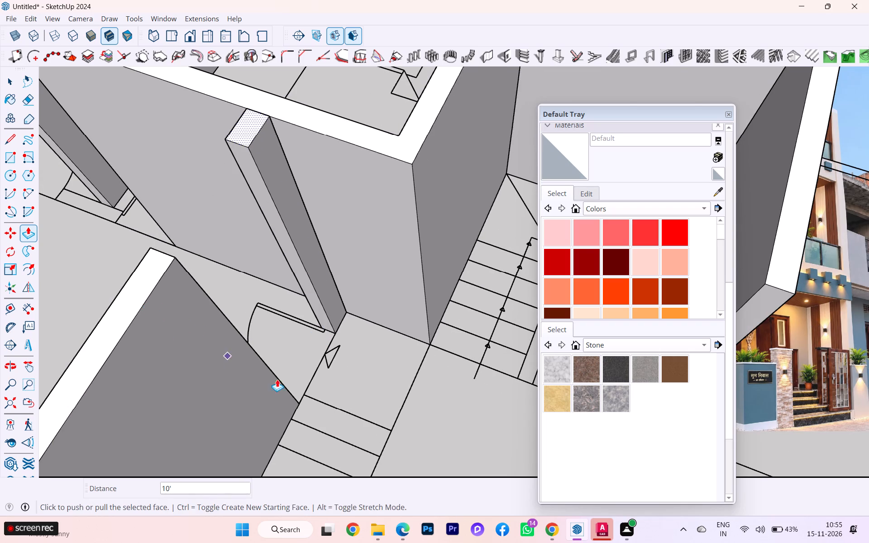
scroll(277, 379, "down", 1)
scroll(435, 356, "down", 7)
Draw a 6" by about 2' 6 7/8" rectangle between the common toilet and middle bedroom doors, and delete the surplus toilet floor face.
middle_click_drag(363, 363, 504, 303)
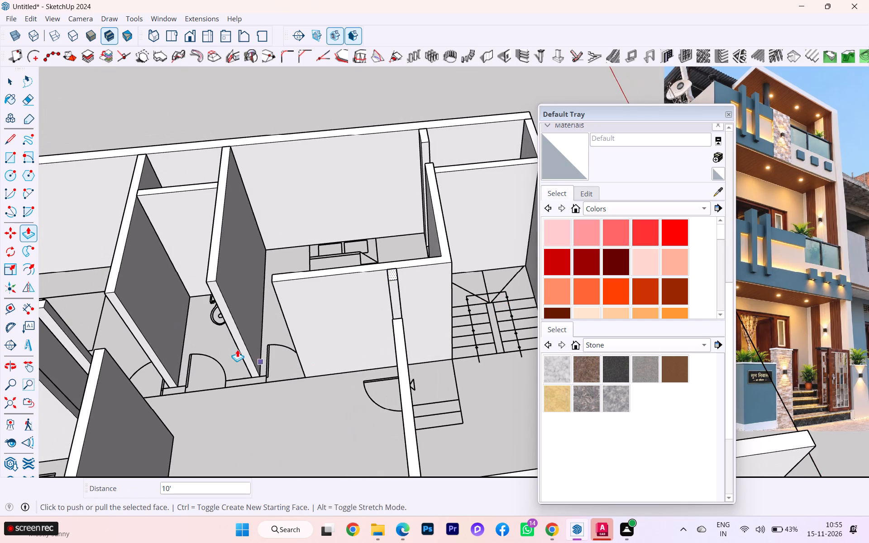
scroll(238, 206, "up", 1)
left_click(7, 162)
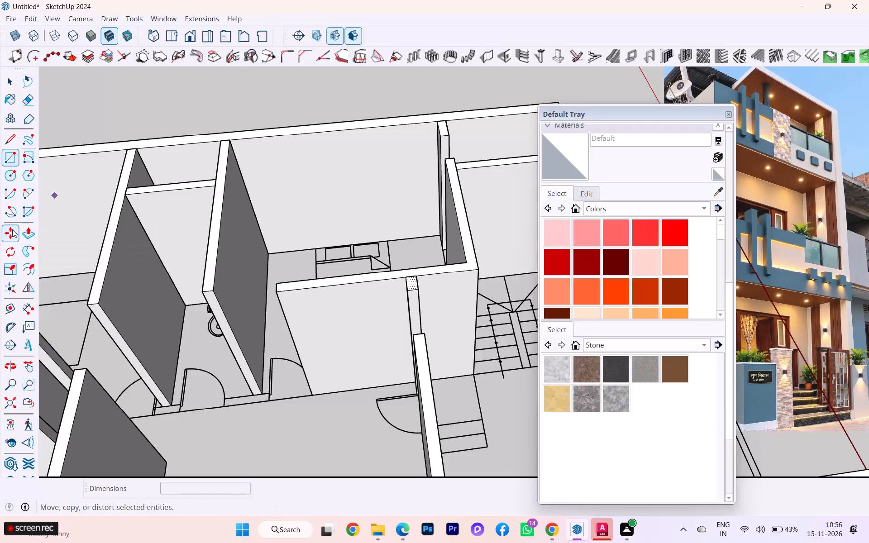
scroll(152, 452, "up", 2)
scroll(273, 421, "up", 2)
scroll(253, 396, "down", 1)
scroll(253, 396, "up", 7)
scroll(230, 402, "down", 1)
scroll(230, 402, "up", 2)
scroll(230, 402, "down", 3)
scroll(230, 402, "up", 1)
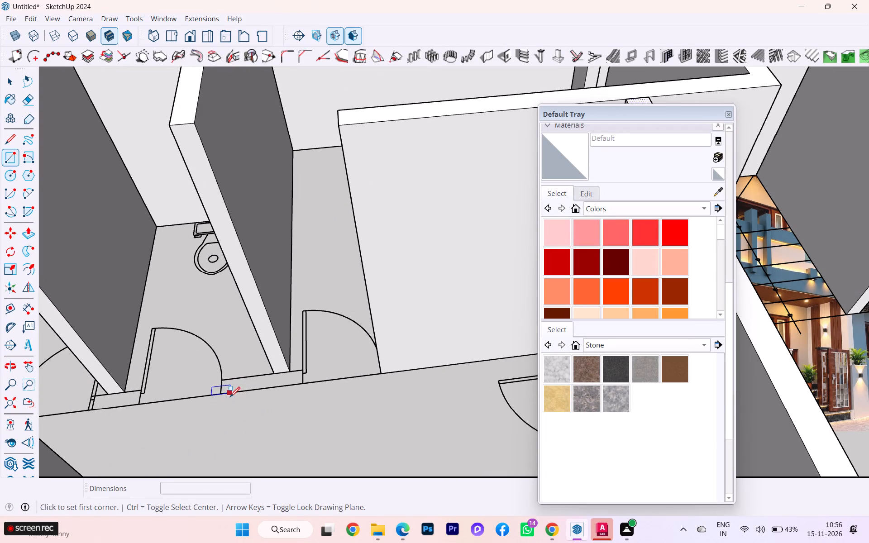
left_click(222, 395)
scroll(301, 376, "up", 6)
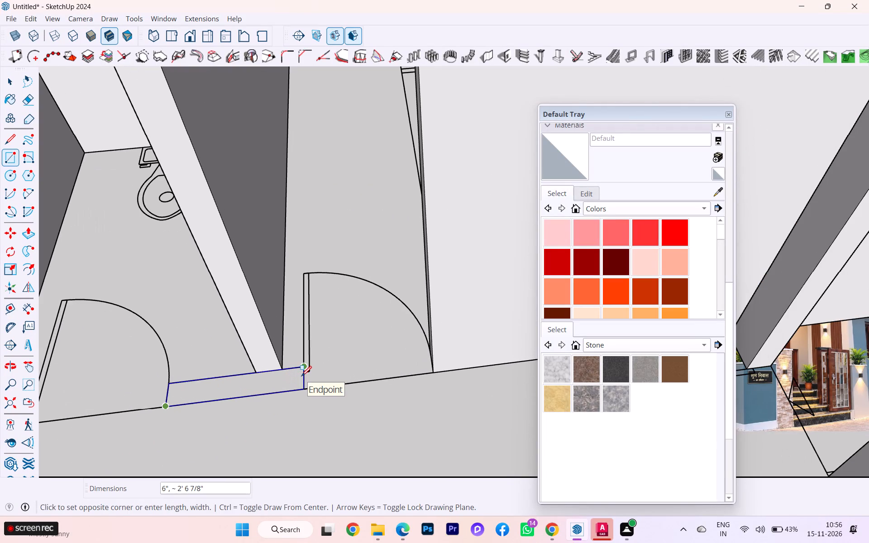
left_click(302, 368)
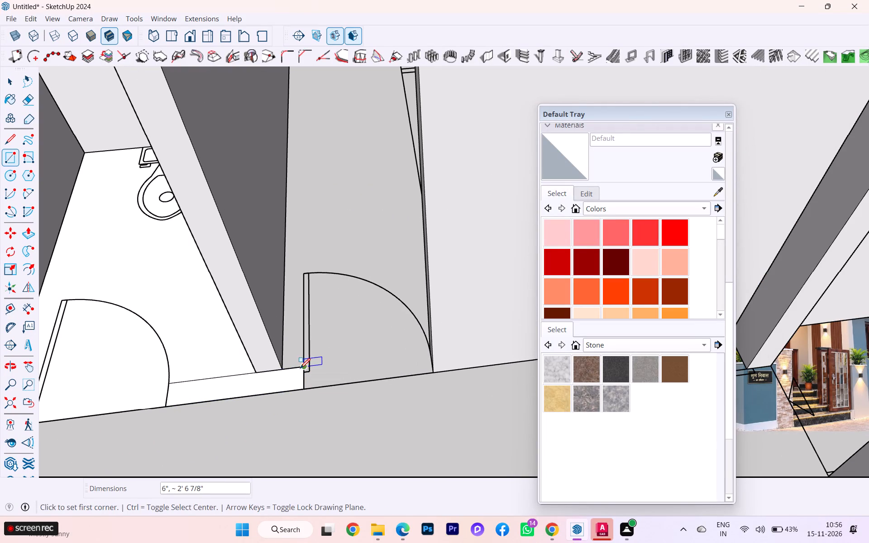
key("Escape")
left_click(6, 83)
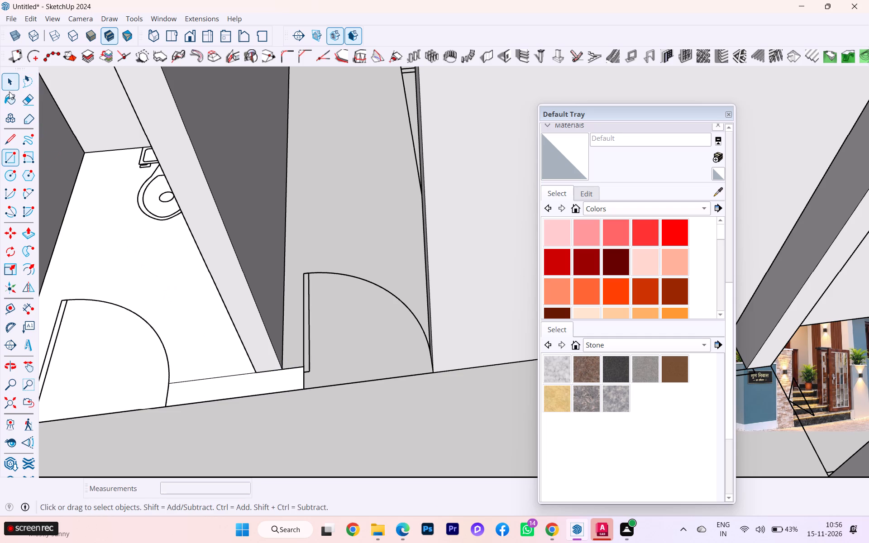
left_click(118, 250)
key("Delete")
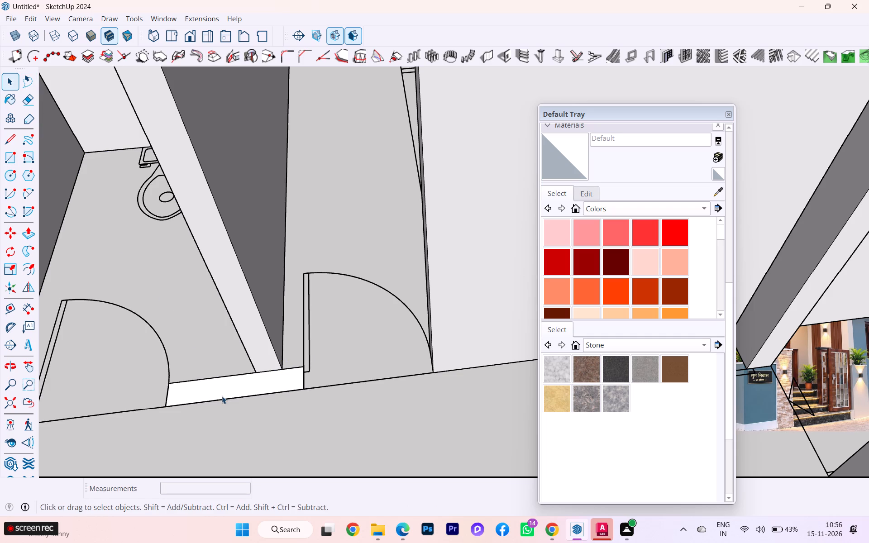
Group the rectangle between the common toilet and middle bedroom doors, including its edges.
left_click(219, 390)
double_click(219, 390)
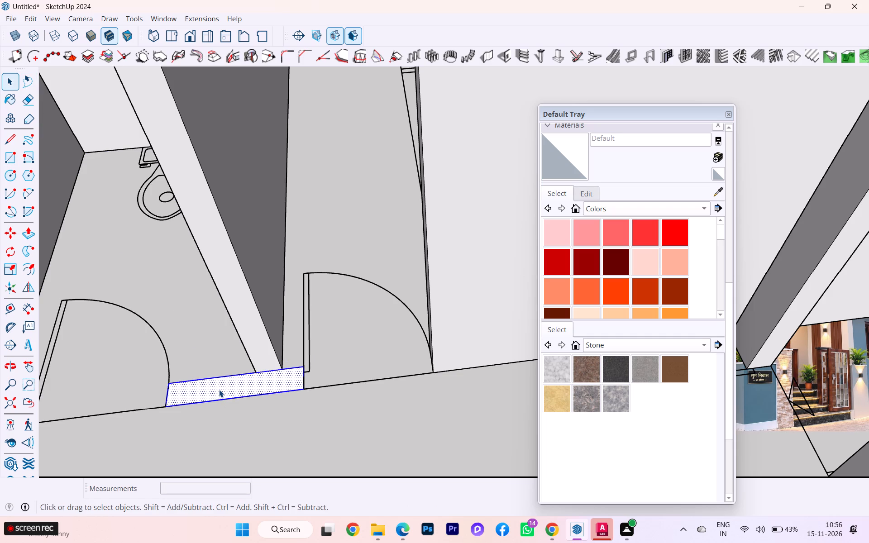
right_click(219, 390)
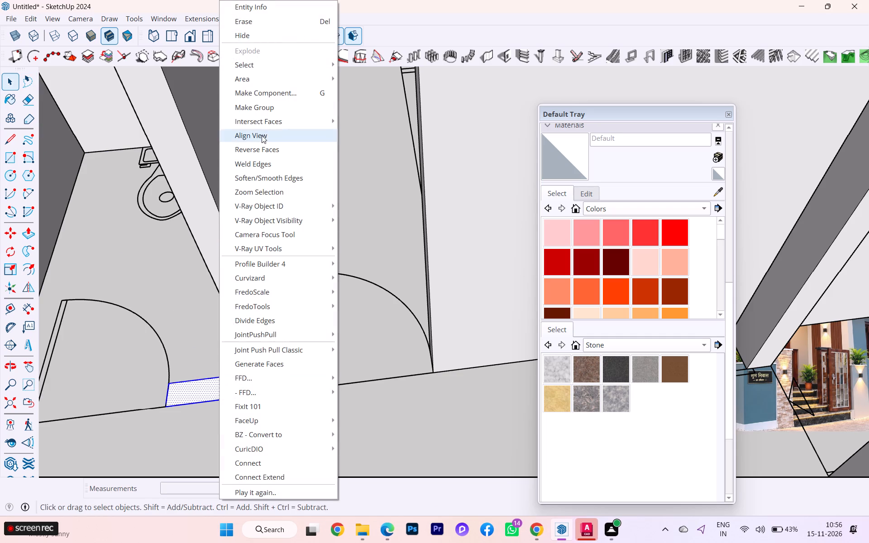
left_click(253, 108)
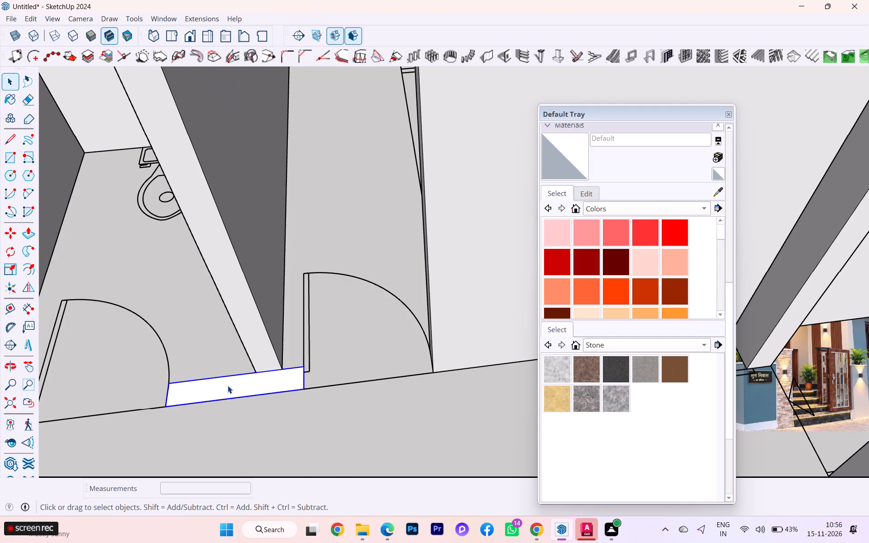
Inside the new group, Push/Pull the face between the two doors up 10' to the wall height, and exit the group.
double_click(228, 386)
key("p")
left_click(225, 383)
scroll(205, 279, "down", 3)
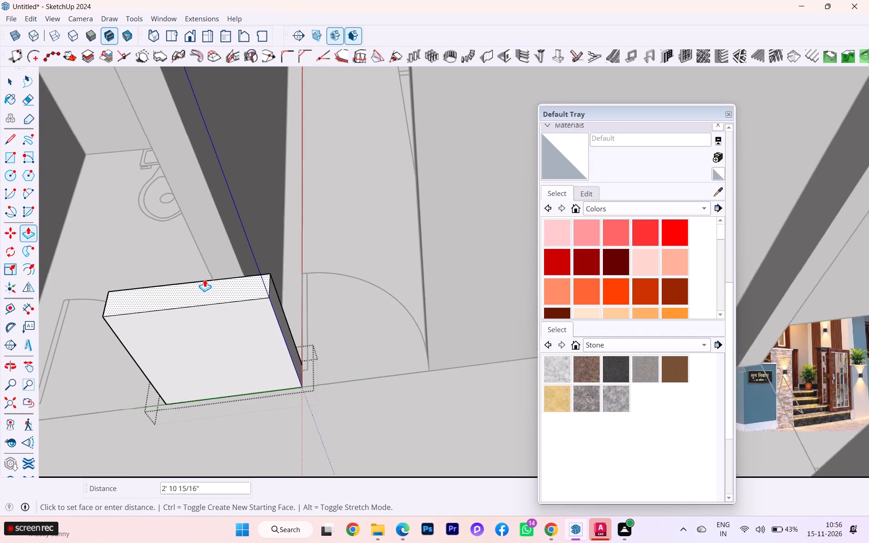
scroll(205, 279, "down", 2)
scroll(205, 281, "up", 1)
scroll(205, 281, "down", 7)
scroll(197, 281, "up", 1)
scroll(197, 281, "down", 7)
scroll(191, 266, "up", 2)
scroll(191, 266, "down", 6)
scroll(191, 266, "up", 1)
scroll(191, 266, "down", 2)
scroll(186, 262, "up", 1)
scroll(185, 262, "down", 1)
scroll(182, 260, "up", 1)
scroll(182, 260, "down", 3)
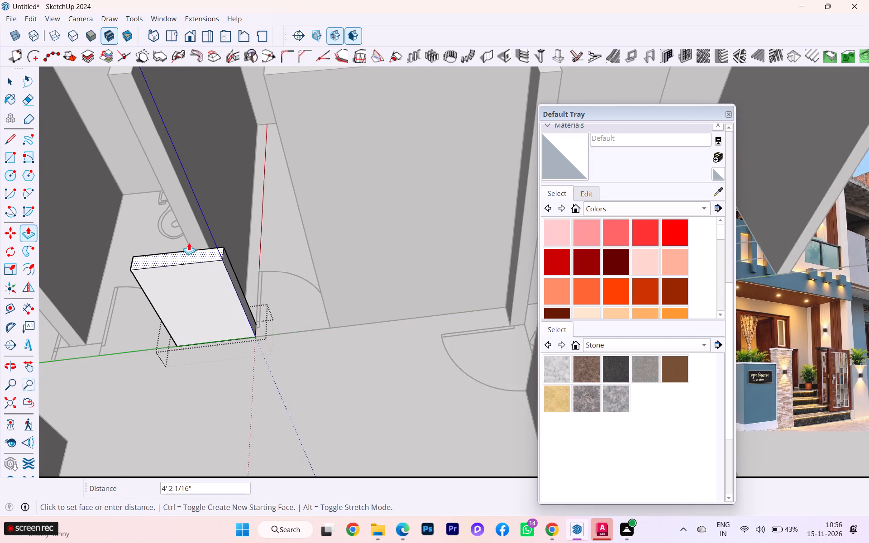
scroll(189, 243, "down", 3)
left_click(263, 118)
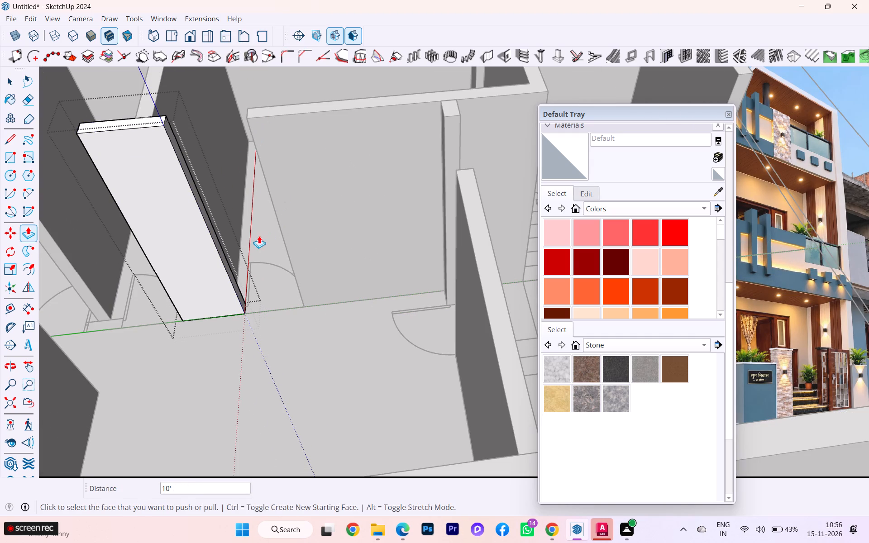
key("Escape")
scroll(120, 306, "up", 1)
left_click(15, 81)
left_click(218, 424)
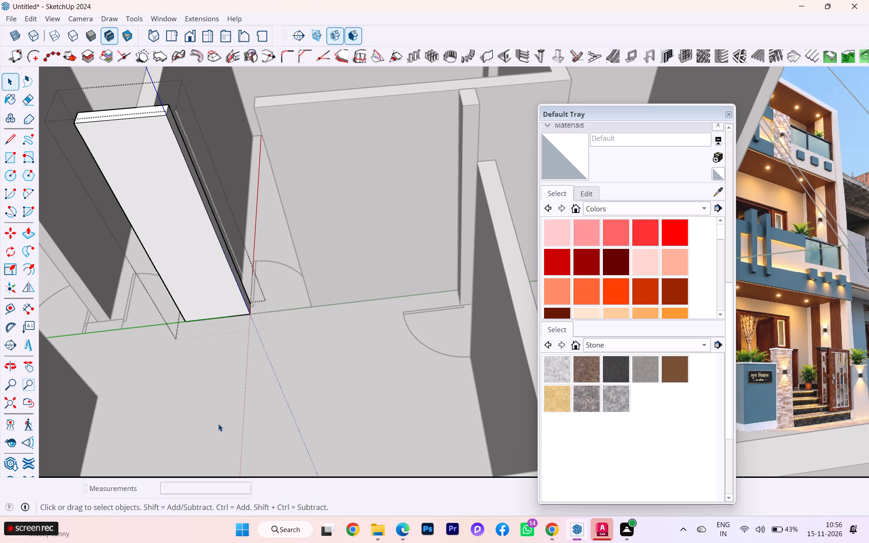
scroll(280, 391, "down", 4)
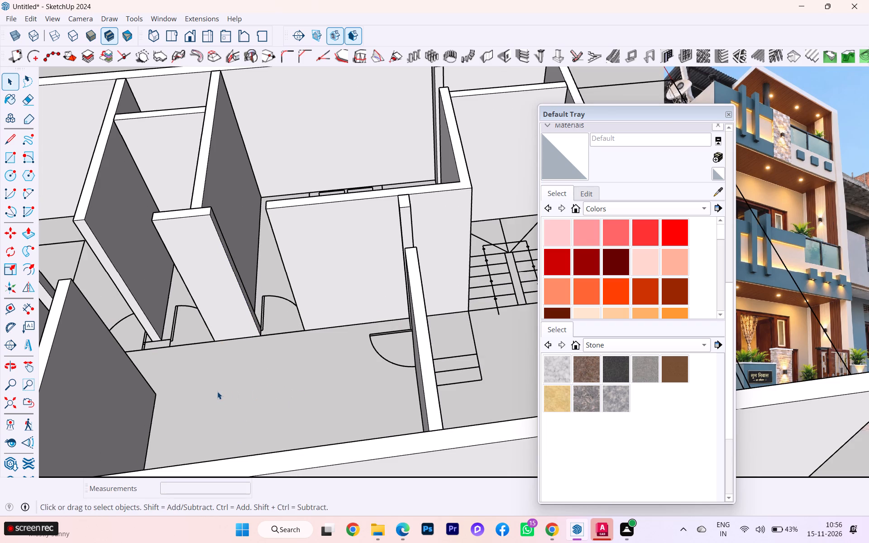
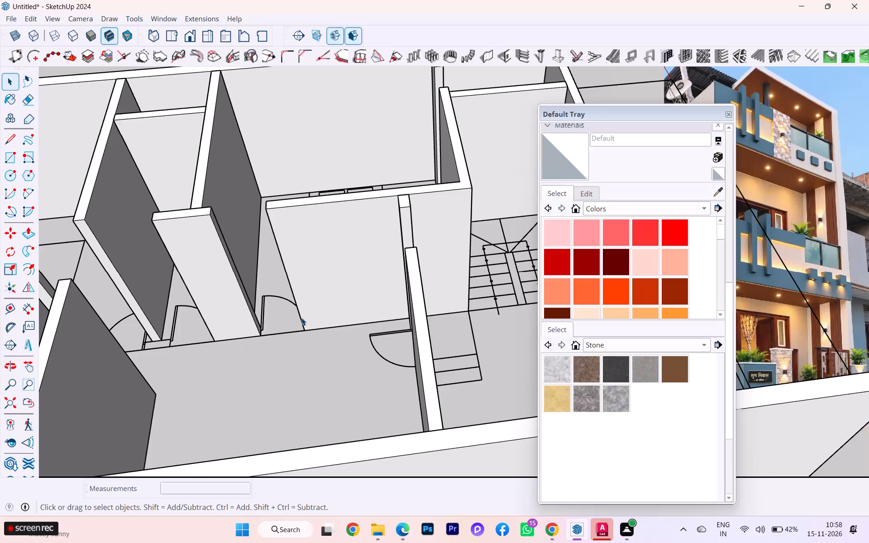
Draw a 6" deep rectangle over the plan's wall stub between two door swings, at the foot of the partition.
scroll(301, 318, "down", 1)
scroll(340, 317, "down", 3)
scroll(362, 328, "up", 6)
scroll(361, 330, "down", 1)
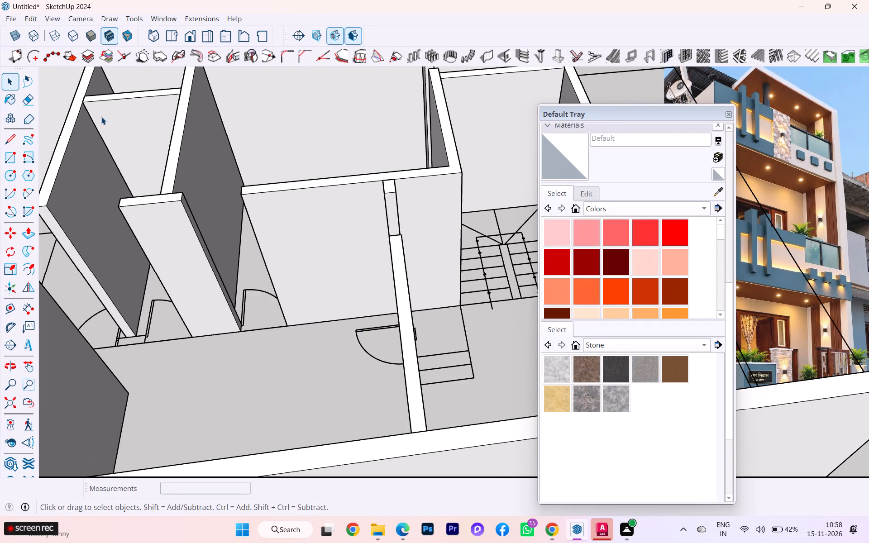
left_click(1, 148)
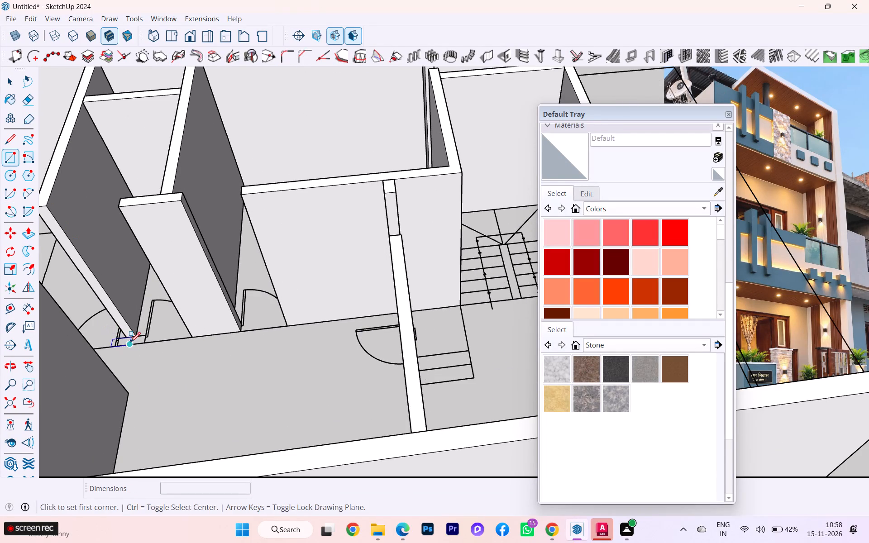
scroll(130, 342, "up", 1)
scroll(130, 342, "down", 1)
scroll(130, 342, "up", 8)
scroll(139, 336, "down", 1)
scroll(139, 336, "up", 1)
scroll(140, 335, "down", 1)
scroll(140, 335, "up", 6)
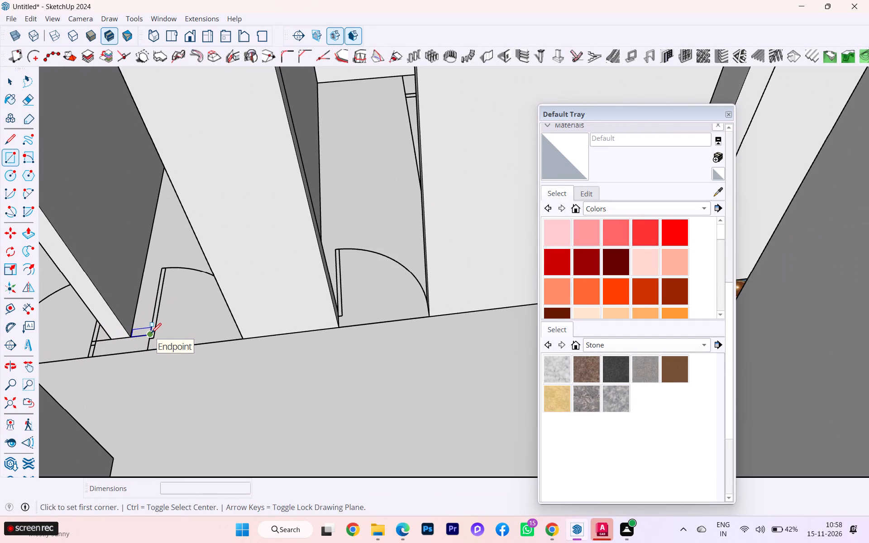
left_click(151, 333)
scroll(91, 357, "up", 5)
scroll(93, 361, "down", 1)
scroll(93, 361, "up", 3)
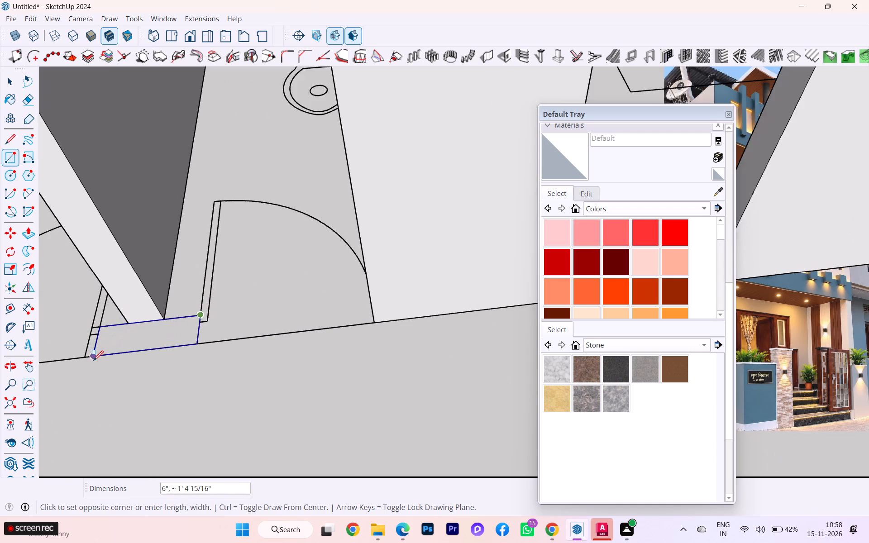
scroll(93, 361, "up", 4)
double_click(94, 354)
scroll(156, 326, "down", 3)
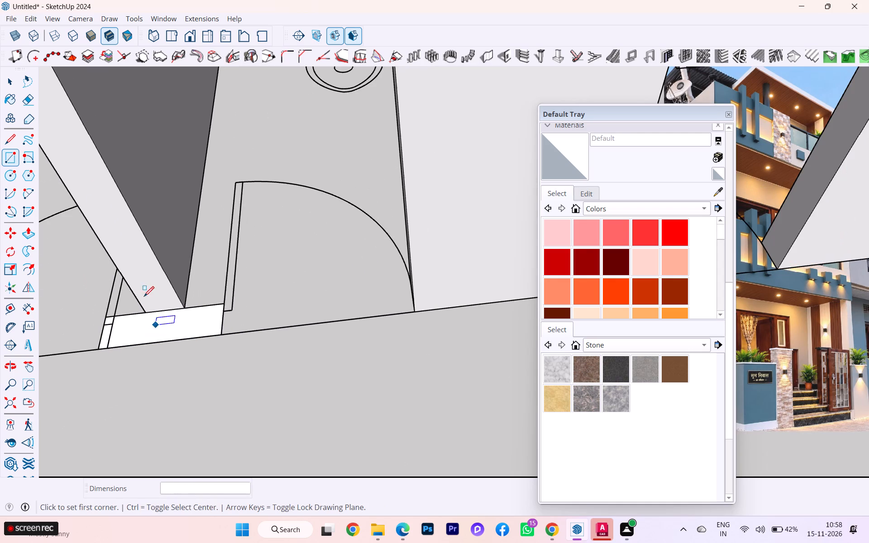
Push/Pull the new wall-stub face up 10' to match the height of the neighbouring walls.
left_click(13, 73)
left_click(148, 324)
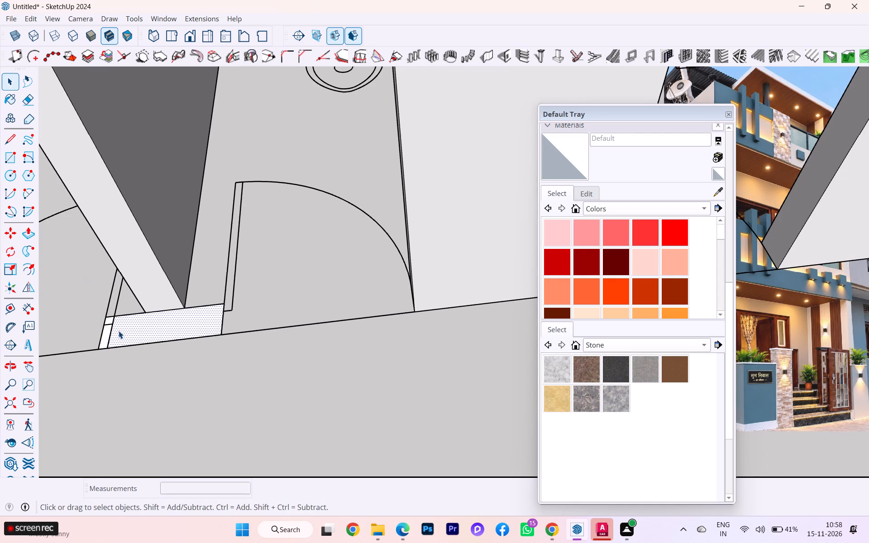
key("p")
left_click(119, 333)
scroll(122, 246, "down", 1)
scroll(122, 246, "up", 2)
scroll(124, 249, "down", 4)
scroll(145, 278, "up", 3)
scroll(145, 280, "down", 3)
scroll(144, 276, "up", 2)
scroll(144, 276, "down", 2)
scroll(144, 276, "up", 1)
scroll(144, 276, "down", 6)
scroll(187, 178, "down", 6)
scroll(187, 181, "up", 3)
scroll(187, 182, "down", 5)
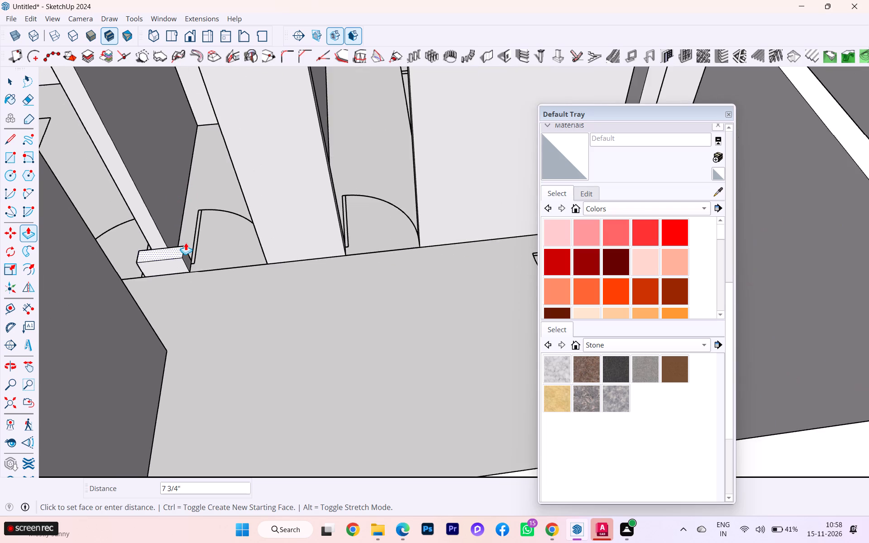
scroll(186, 243, "up", 1)
scroll(186, 243, "down", 5)
scroll(191, 260, "up", 1)
scroll(191, 262, "down", 7)
scroll(191, 262, "up", 1)
scroll(191, 262, "down", 2)
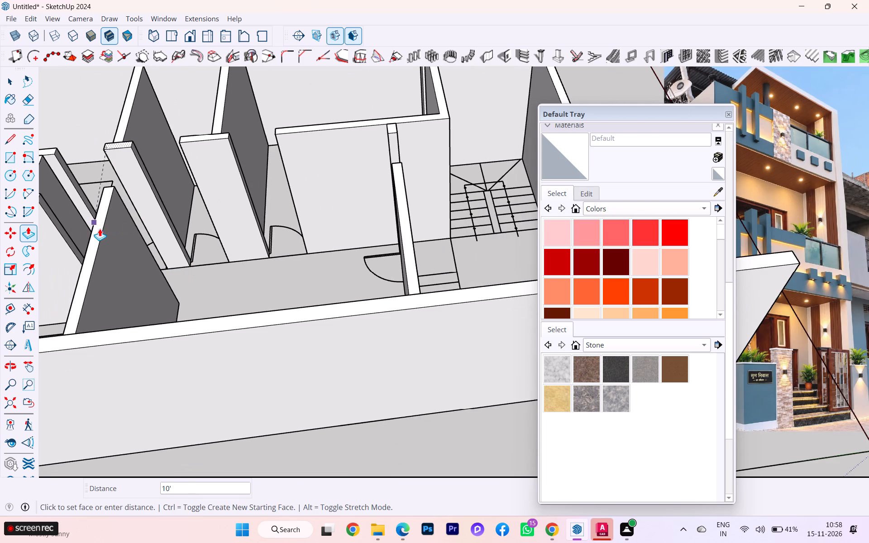
left_click(101, 232)
Examine the raised walls across the whole floor plan from a wider, rotated view.
scroll(239, 233, "down", 1)
scroll(248, 233, "up", 1)
scroll(254, 233, "down", 2)
scroll(358, 234, "down", 4)
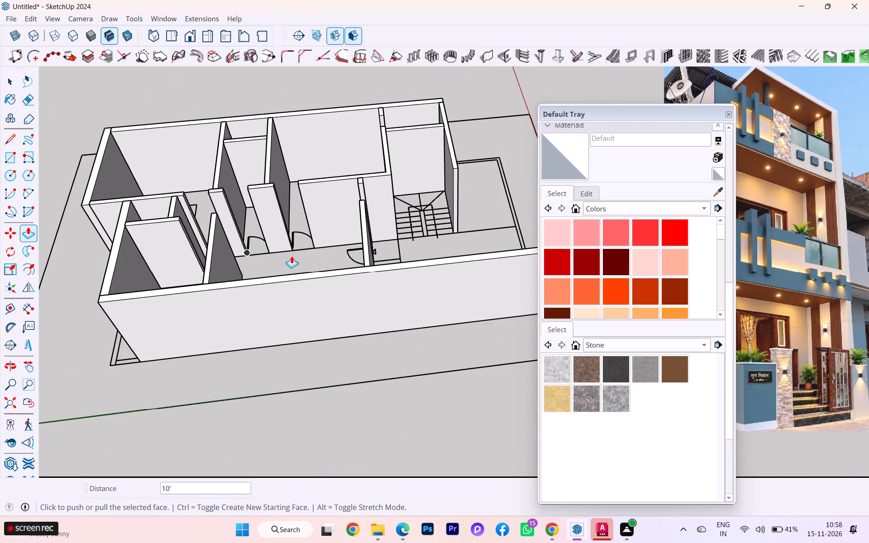
scroll(146, 274, "up", 5)
scroll(146, 274, "down", 1)
scroll(146, 274, "up", 1)
scroll(146, 274, "down", 3)
scroll(146, 274, "up", 1)
scroll(146, 274, "down", 1)
middle_click_drag(167, 267, 299, 219)
scroll(299, 223, "down", 2)
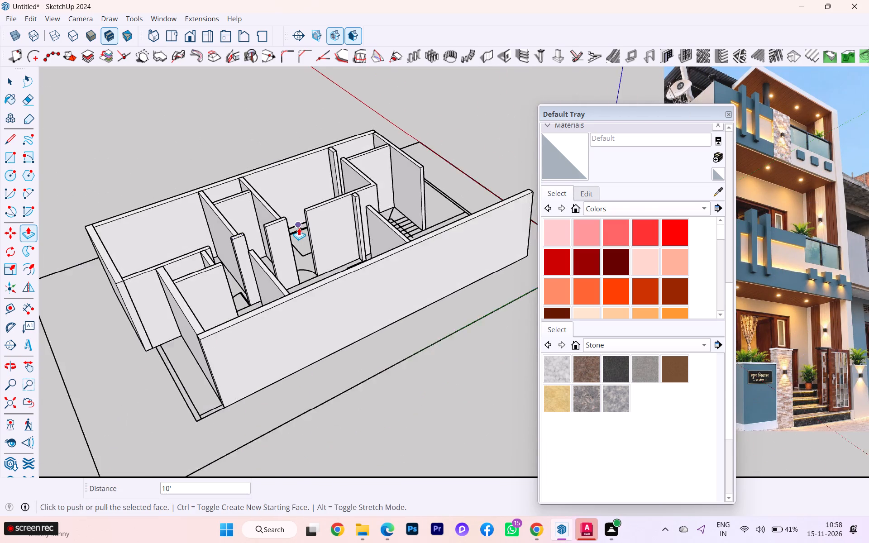
scroll(299, 228, "down", 2)
scroll(263, 242, "down", 1)
scroll(254, 291, "up", 1)
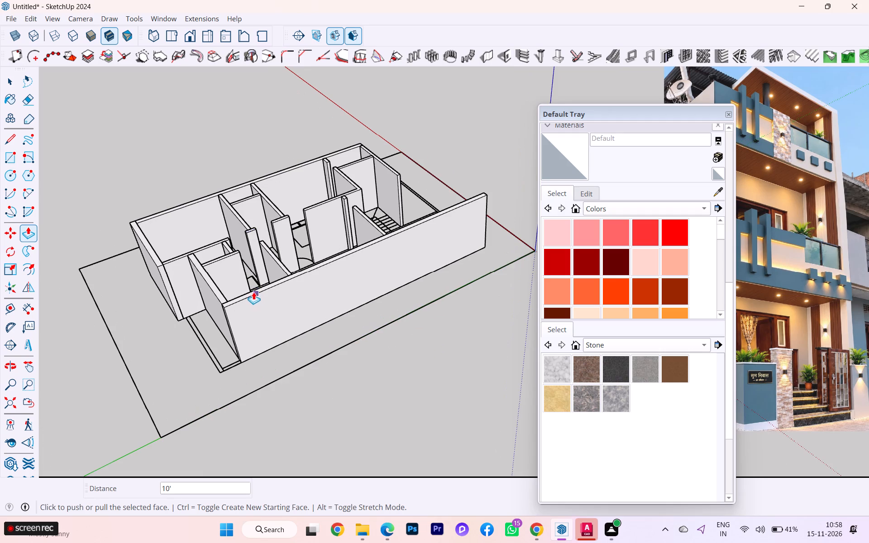
Select the individual wall pieces around the house's stepped end corner in turn and inspect the layout from above.
left_click(5, 80)
left_click(306, 421)
double_click(295, 392)
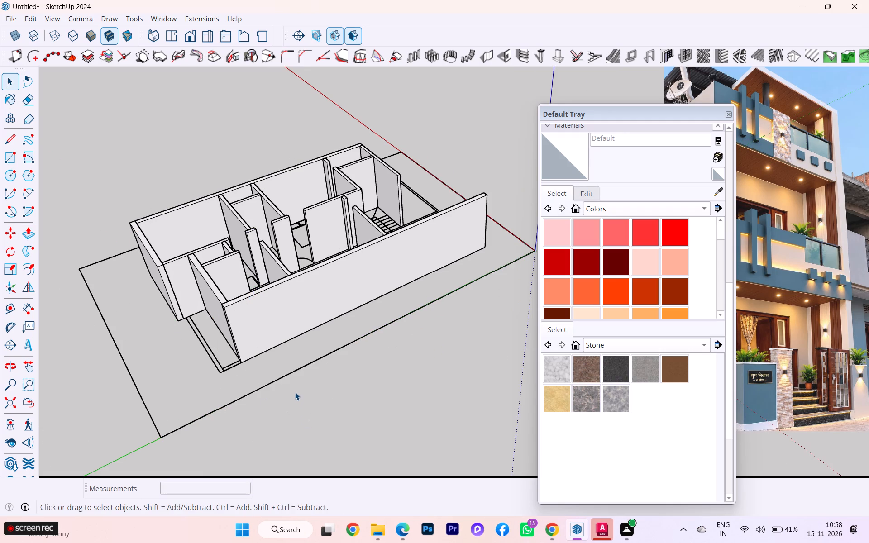
scroll(177, 303, "up", 3)
left_click(174, 268)
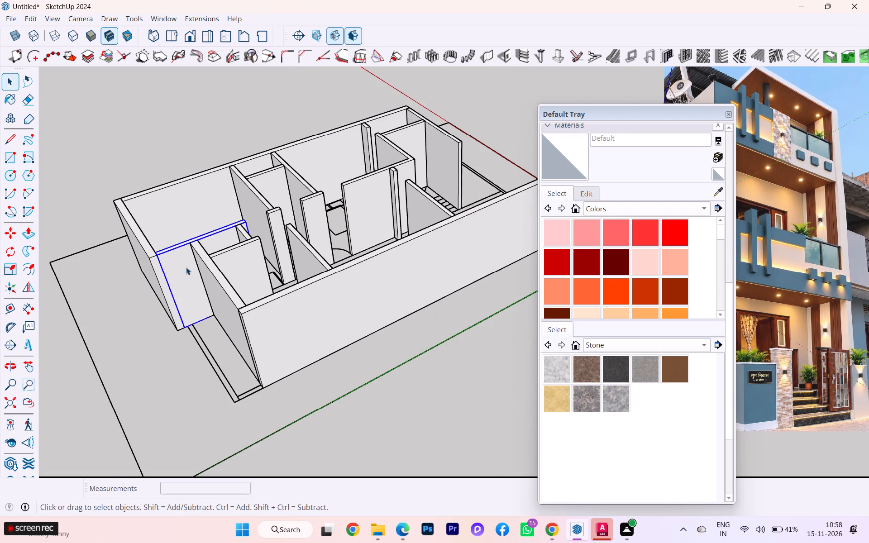
left_click(239, 285)
left_click(166, 246)
left_click(142, 235)
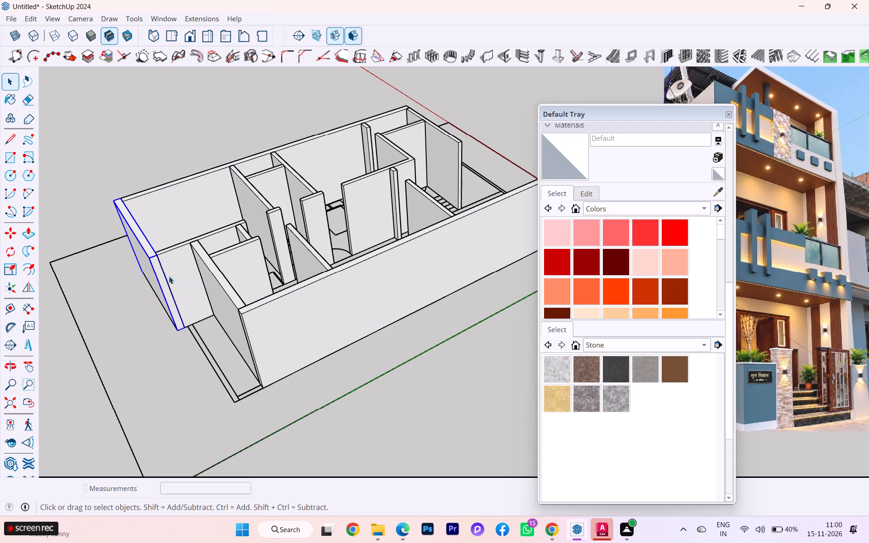
scroll(175, 271, "up", 2)
scroll(338, 286, "down", 4)
scroll(338, 286, "up", 4)
scroll(338, 286, "down", 3)
middle_click_drag(334, 296, 259, 435)
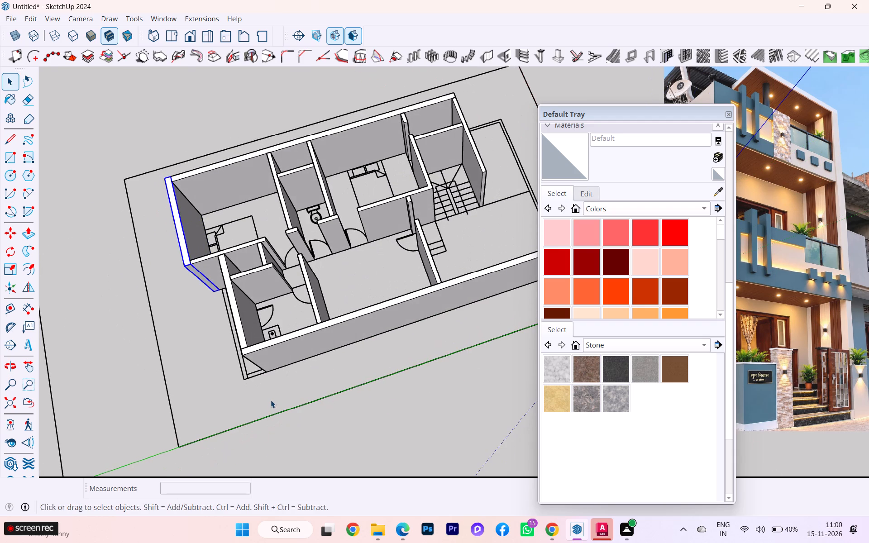
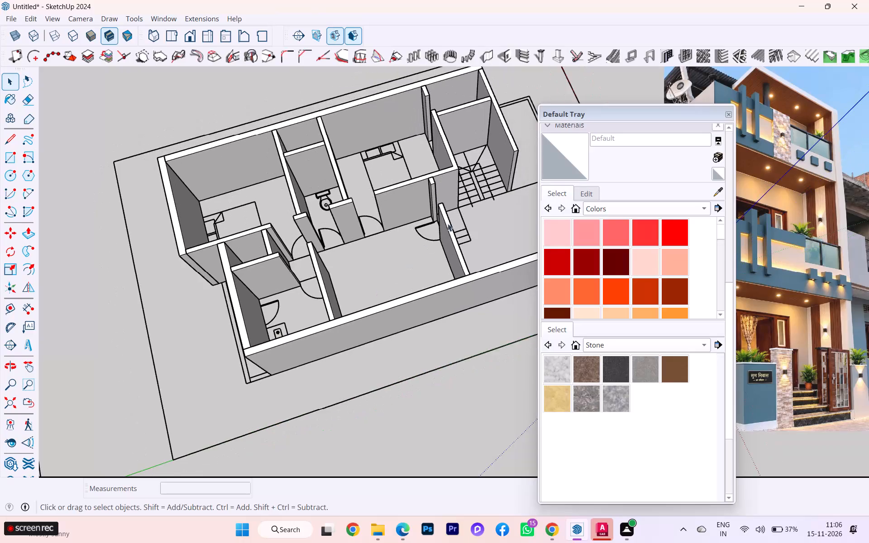
Examine the raised partitions and door openings along the passage, close up and across the whole plan.
scroll(481, 197, "up", 5)
scroll(325, 233, "up", 4)
scroll(193, 274, "down", 2)
middle_click_drag(167, 263, 167, 257)
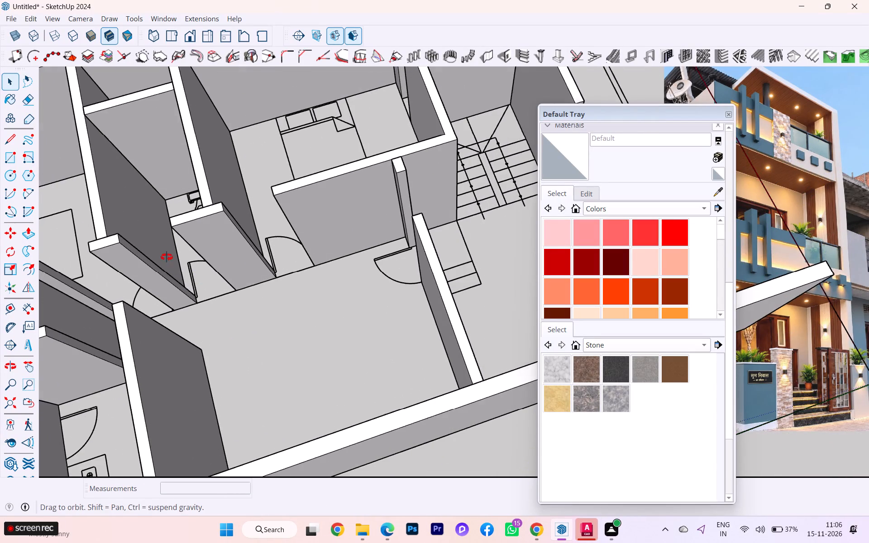
middle_click_drag(167, 257, 162, 191)
scroll(162, 232, "down", 1)
scroll(162, 233, "up", 1)
scroll(162, 235, "down", 4)
scroll(119, 244, "down", 1)
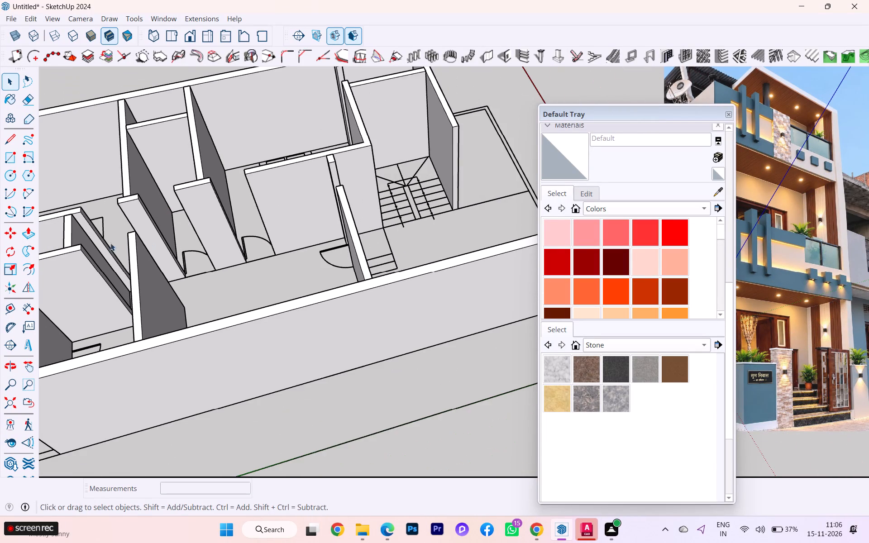
scroll(103, 244, "down", 1)
scroll(101, 247, "up", 4)
scroll(101, 247, "down", 6)
scroll(303, 245, "down", 3)
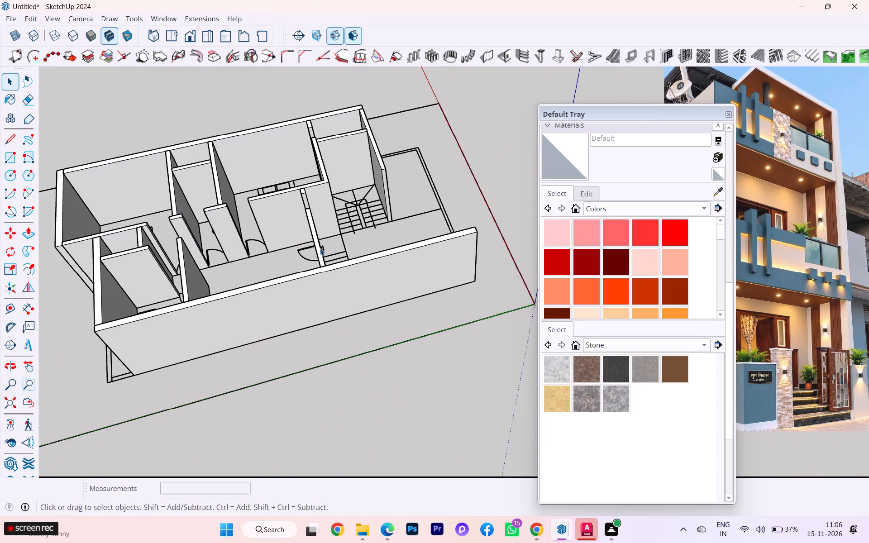
scroll(320, 248, "down", 1)
scroll(120, 229, "up", 5)
scroll(133, 231, "down", 6)
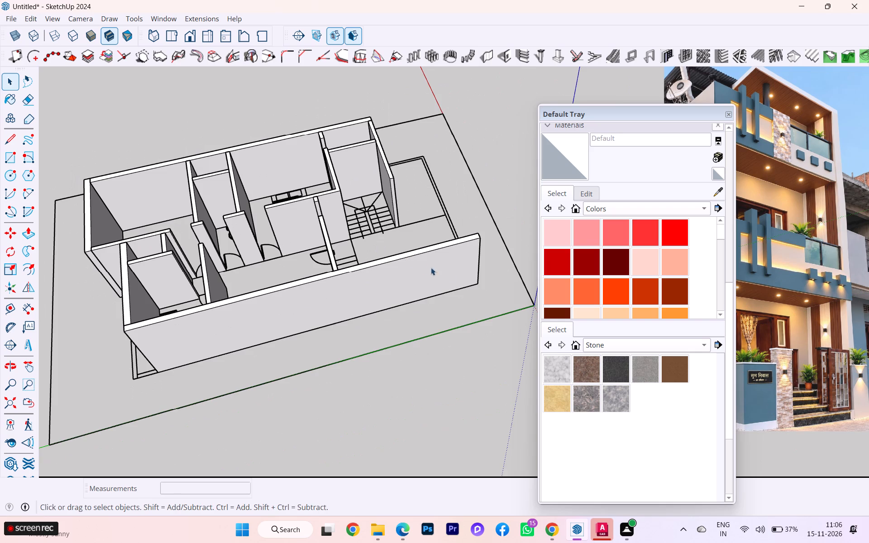
Examine the open end of the plan beyond the staircase, where the boundary strip is still flat.
middle_click_drag(407, 290, 170, 281)
scroll(258, 273, "down", 1)
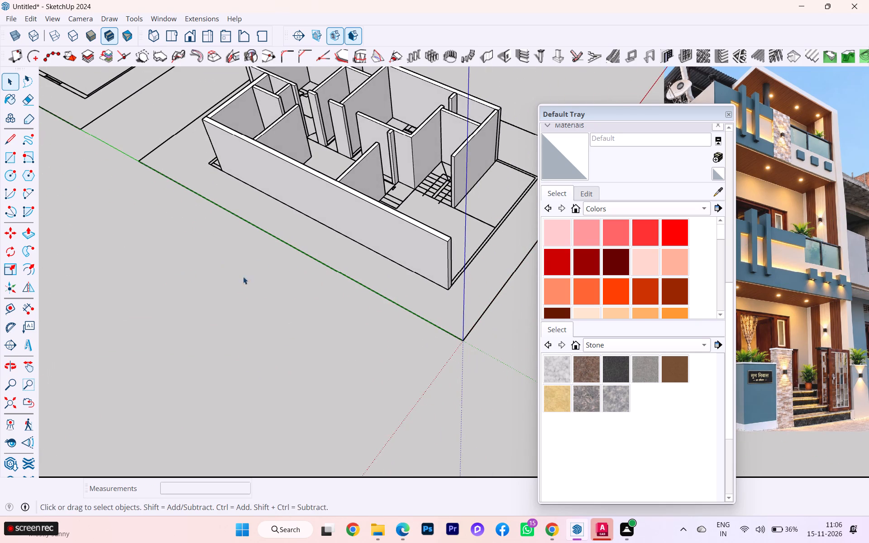
scroll(215, 279, "down", 3)
scroll(375, 248, "up", 7)
scroll(441, 222, "down", 1)
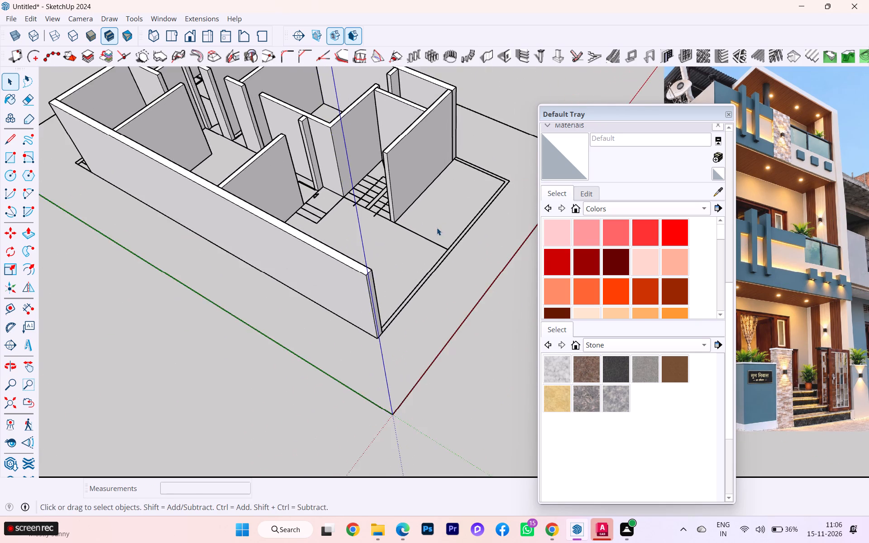
scroll(437, 228, "down", 1)
middle_click_drag(427, 231, 359, 243)
scroll(329, 257, "down", 2)
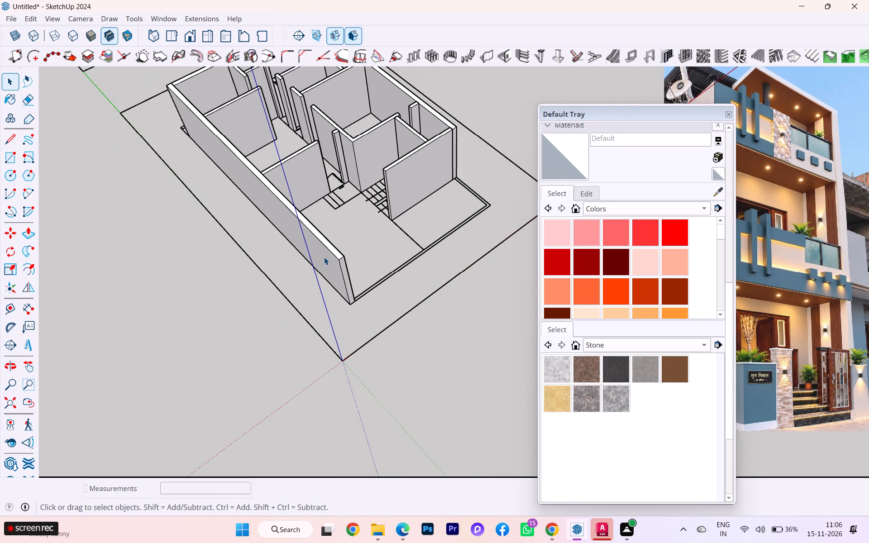
scroll(323, 260, "up", 2)
scroll(458, 192, "up", 2)
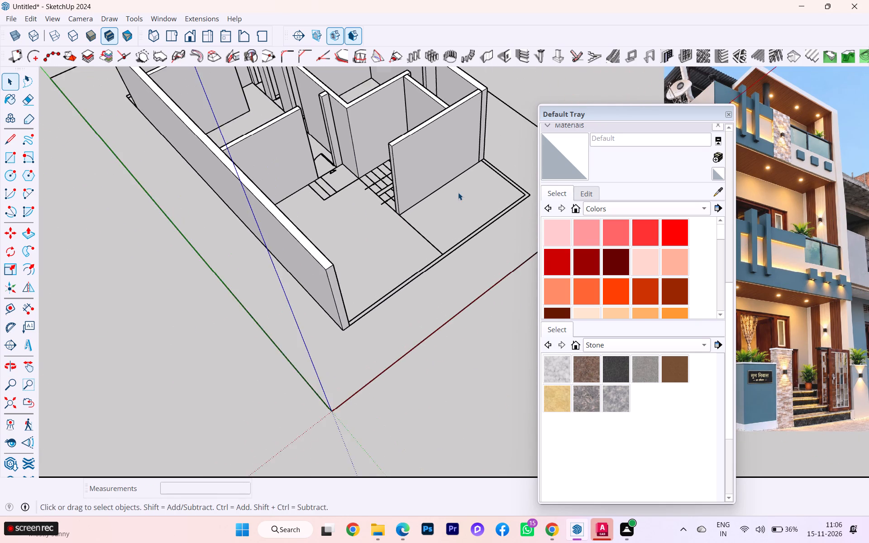
scroll(458, 192, "up", 1)
scroll(338, 216, "down", 3)
scroll(334, 249, "up", 2)
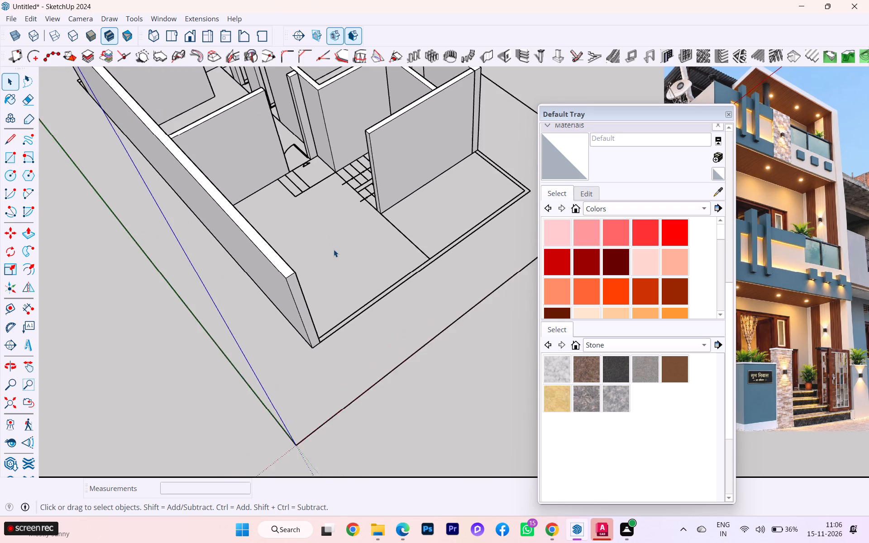
scroll(334, 249, "up", 1)
scroll(332, 260, "down", 3)
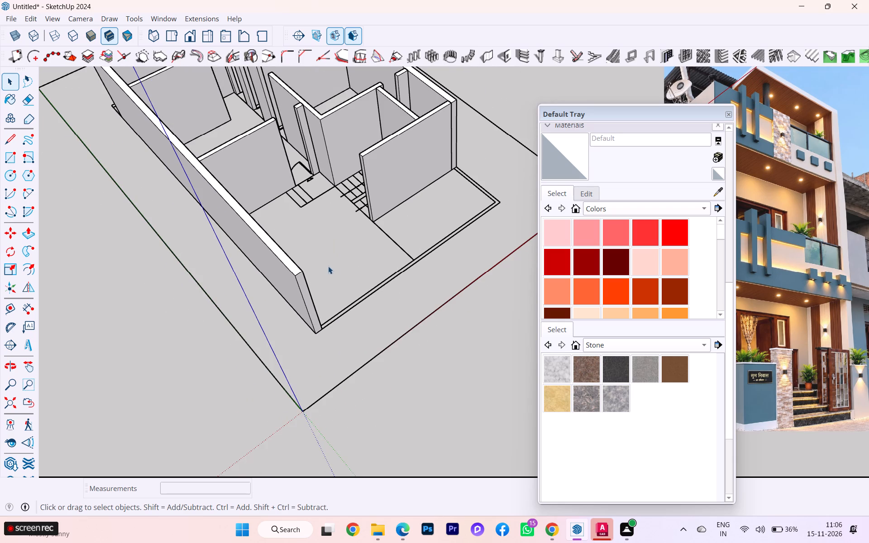
scroll(402, 252, "down", 1)
scroll(425, 248, "up", 1)
scroll(428, 246, "down", 1)
scroll(428, 246, "up", 4)
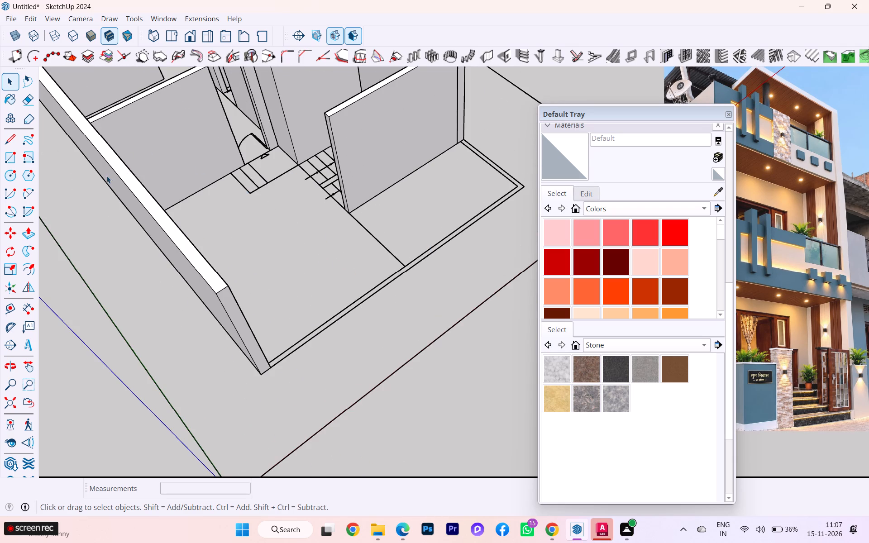
Draw a 4 1/2" by 7' 3 1/2" rectangle along the boundary strip from the raised wall's corner to the plan's outer corner.
left_click(10, 155)
scroll(489, 130, "up", 4)
scroll(455, 143, "down", 1)
scroll(455, 143, "up", 3)
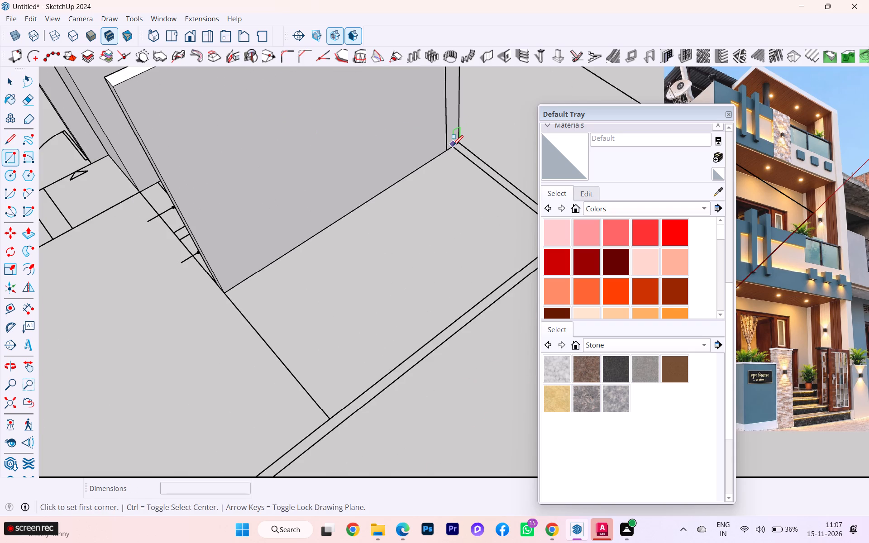
left_click(455, 147)
scroll(387, 155, "up", 1)
scroll(387, 155, "down", 4)
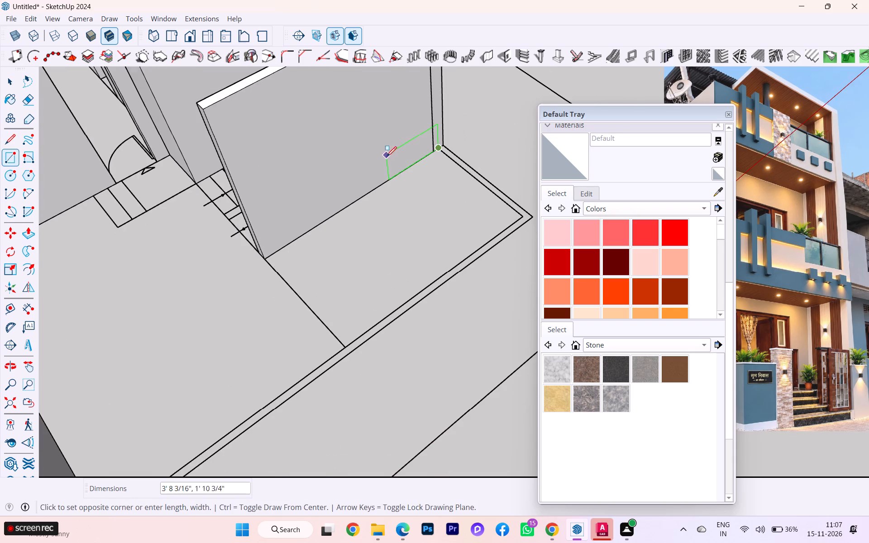
scroll(520, 204, "up", 3)
scroll(505, 217, "down", 4)
scroll(528, 221, "up", 1)
scroll(528, 220, "down", 1)
scroll(528, 220, "up", 12)
scroll(530, 222, "down", 1)
scroll(530, 222, "up", 5)
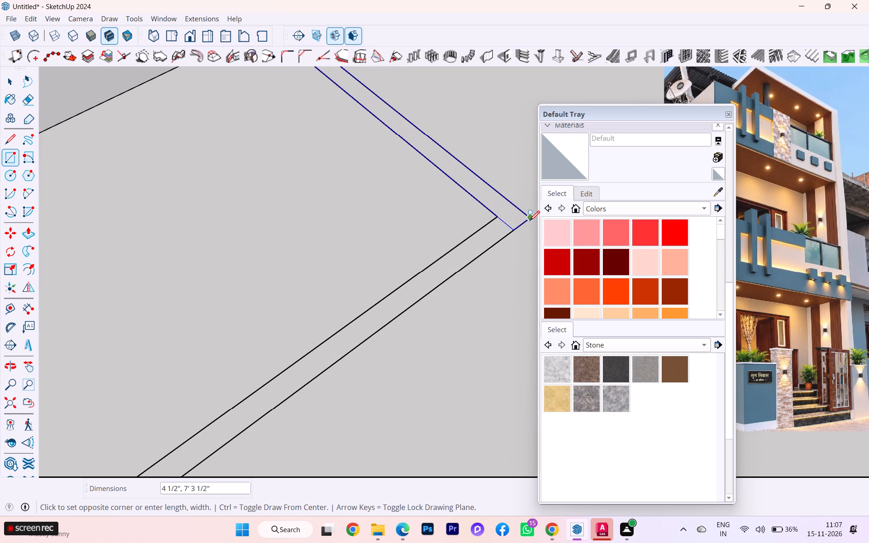
left_click(530, 218)
Delete the large floor face enclosed by the boundary strip beside the staircase wall, keeping only the strip faces.
scroll(530, 217, "down", 5)
scroll(528, 215, "up", 2)
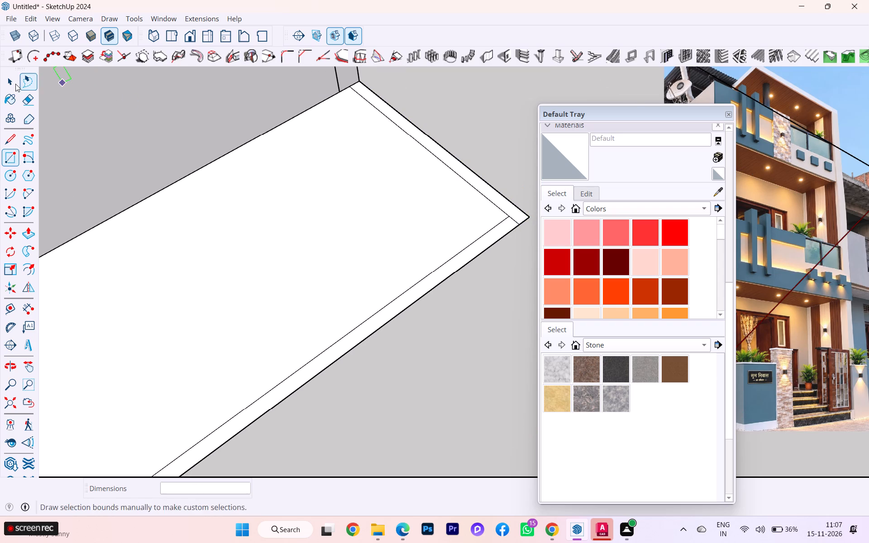
left_click(15, 83)
left_click(207, 213)
key("Delete")
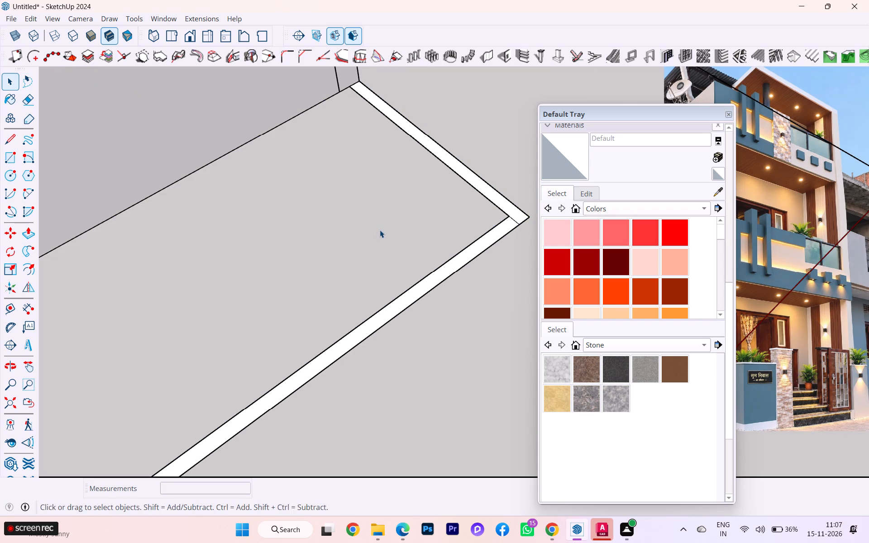
Erase the short seam line where the two boundary strips meet at the outer corner.
key("e")
scroll(494, 224, "down", 1)
scroll(494, 224, "up", 1)
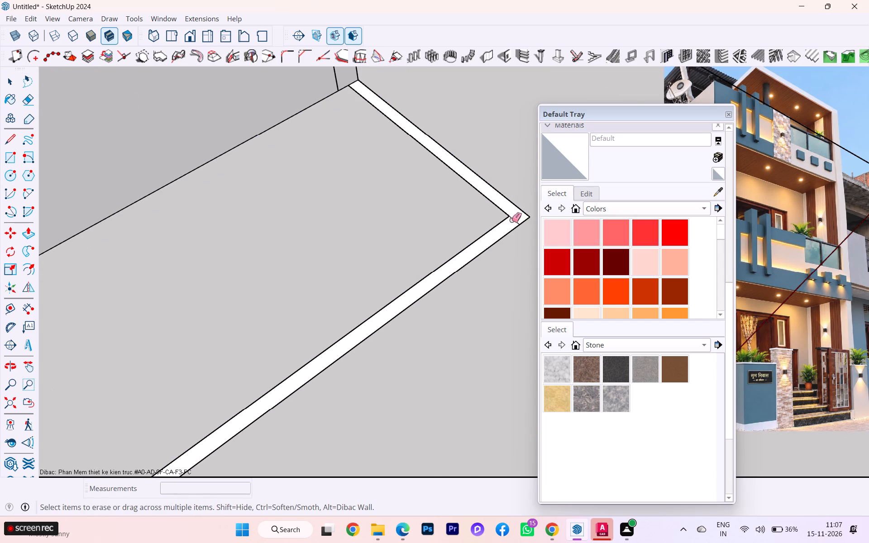
left_click(511, 220)
Draw a line across the boundary strip at the end of the floor line running out from the staircase wall.
scroll(506, 191, "down", 4)
scroll(506, 191, "up", 4)
scroll(506, 191, "down", 4)
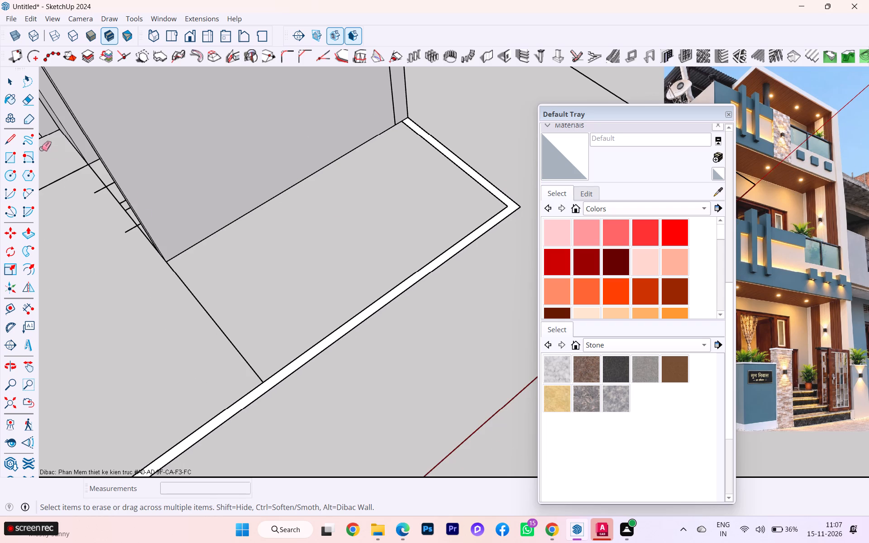
left_click(5, 143)
scroll(254, 352, "up", 11)
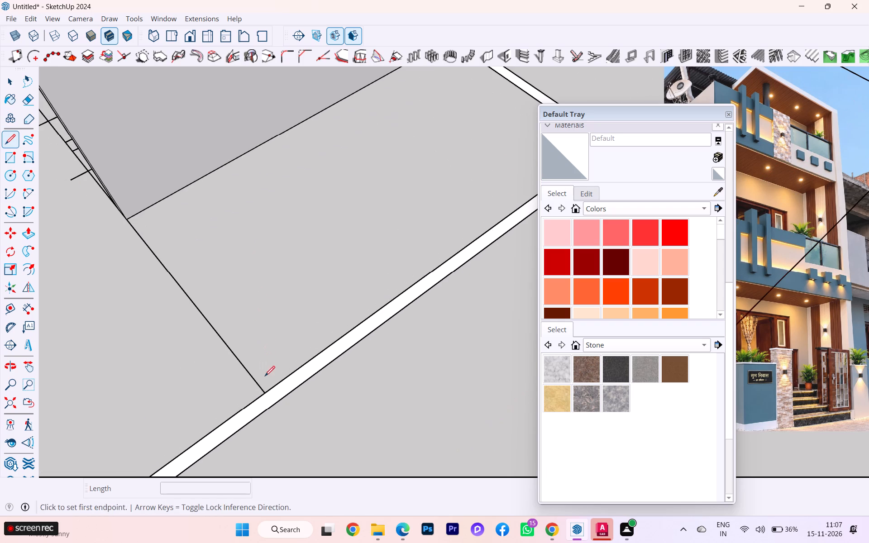
left_click(266, 390)
left_click(276, 408)
key("space")
Push/Pull the L-shaped part of the boundary strip, from the dividing line around the outer corner, up 4'.
double_click(15, 76)
left_click(304, 372)
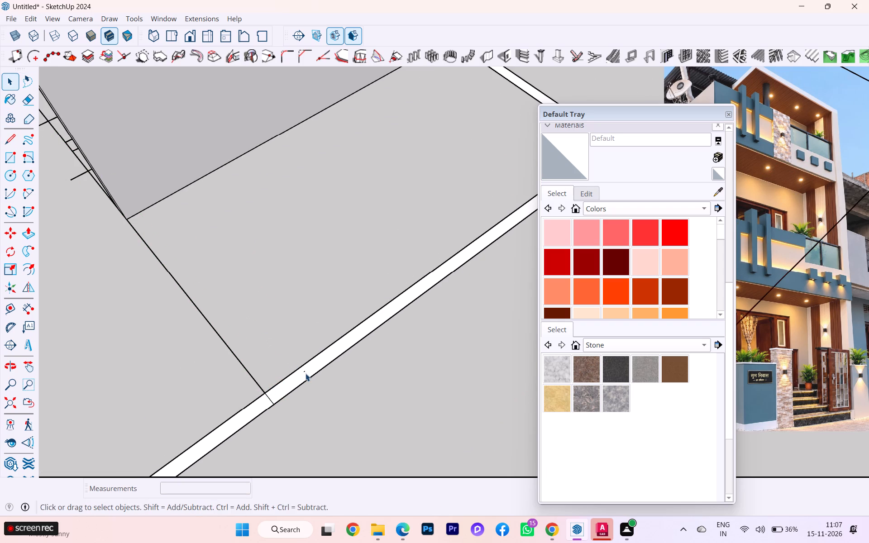
scroll(306, 371, "down", 2)
scroll(305, 371, "up", 1)
scroll(305, 371, "down", 4)
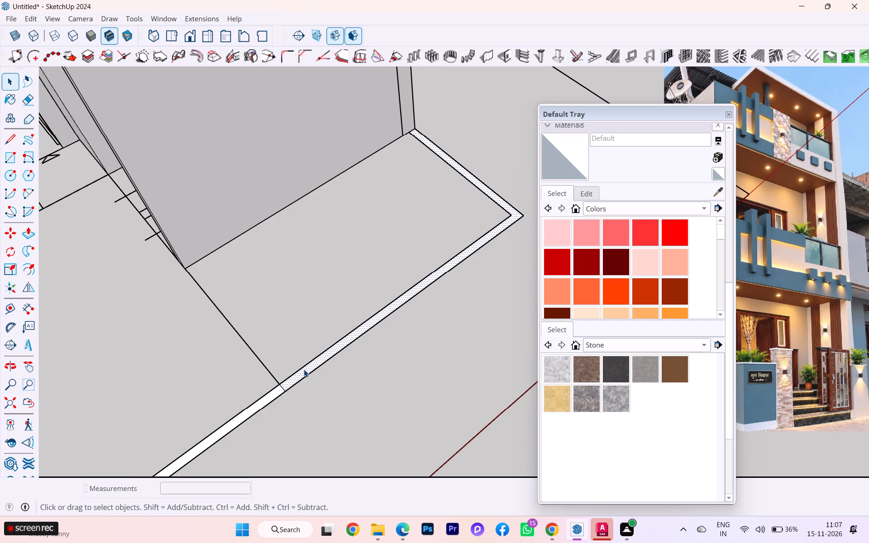
key("p")
left_click(304, 369)
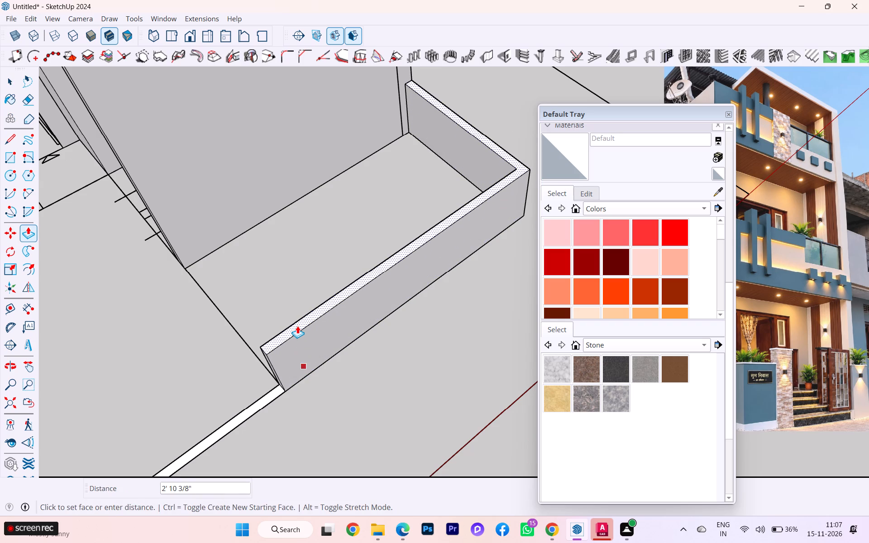
key("4")
key("apostrophe")
key("Return")
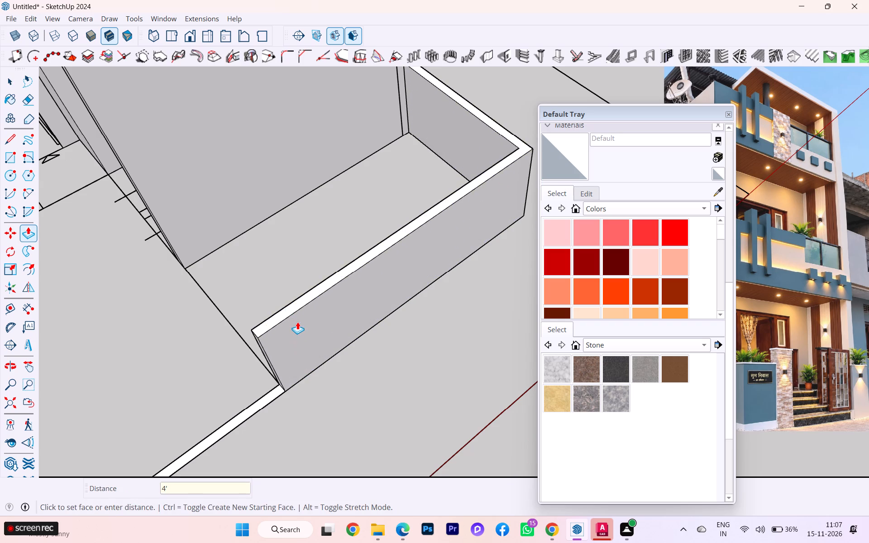
Examine the new low boundary wall and the neighbouring rooms from several angles.
scroll(343, 321, "down", 5)
middle_click_drag(387, 244, 452, 240)
middle_click_drag(454, 239, 521, 213)
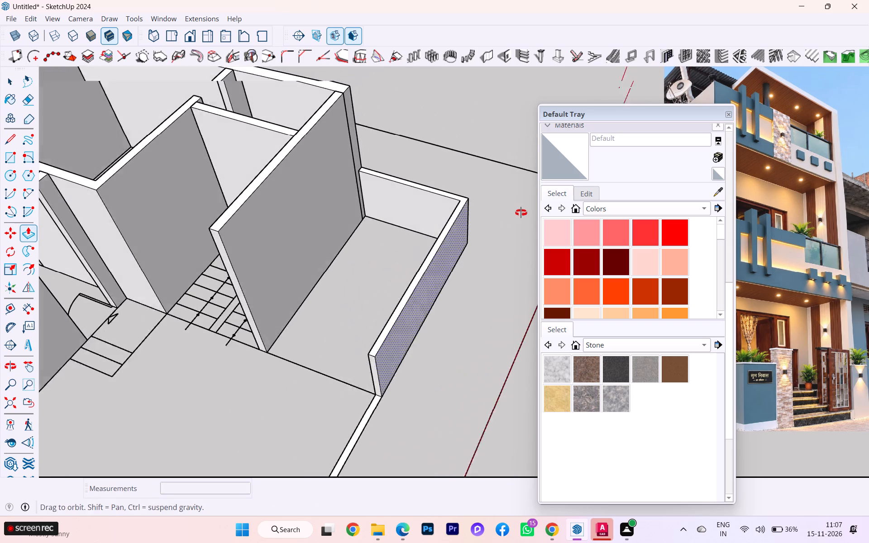
middle_click_drag(521, 213, 522, 212)
scroll(323, 180, "up", 1)
scroll(322, 192, "down", 5)
scroll(296, 235, "down", 1)
middle_click_drag(296, 238, 368, 225)
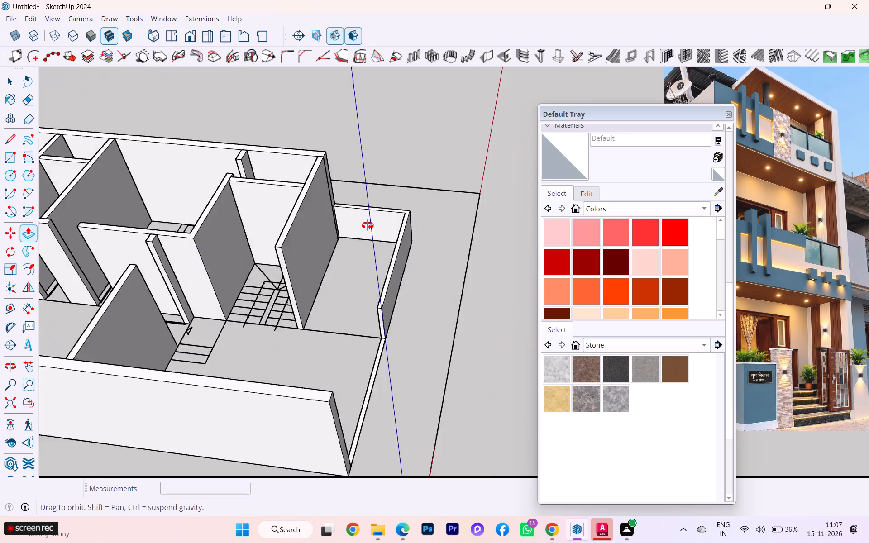
middle_click_drag(368, 225, 481, 312)
middle_click_drag(279, 285, 325, 383)
scroll(286, 295, "down", 1)
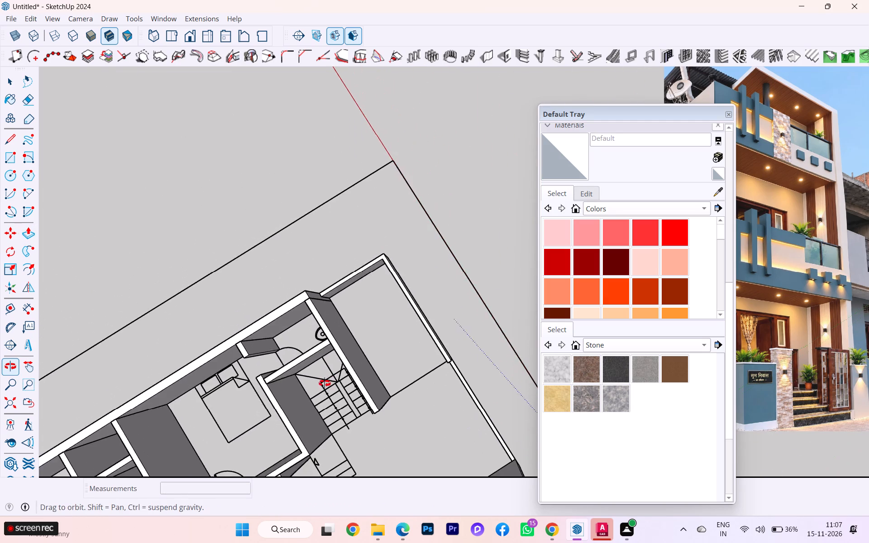
middle_click_drag(325, 383, 325, 383)
scroll(317, 368, "up", 1)
scroll(317, 367, "down", 1)
scroll(316, 367, "up", 4)
scroll(292, 341, "down", 2)
scroll(292, 341, "up", 1)
scroll(292, 341, "down", 2)
middle_click_drag(287, 338, 407, 191)
scroll(291, 183, "down", 4)
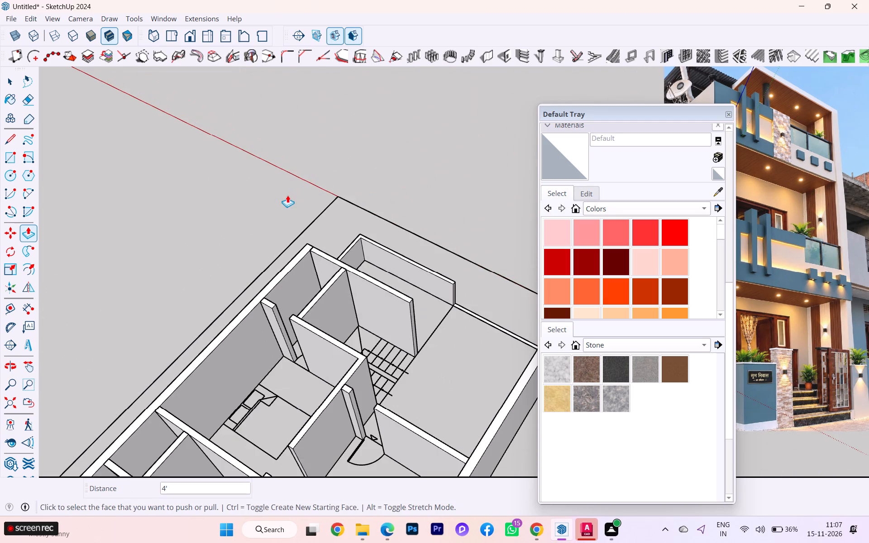
key("Escape")
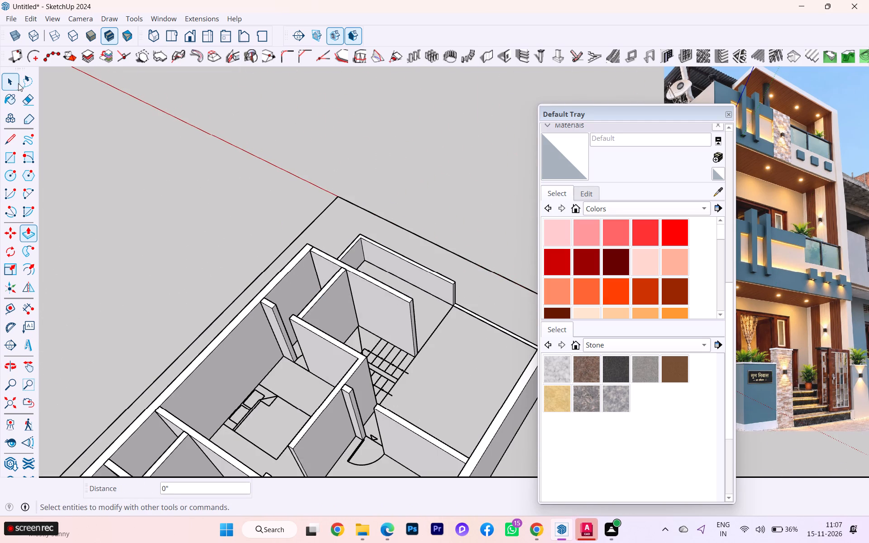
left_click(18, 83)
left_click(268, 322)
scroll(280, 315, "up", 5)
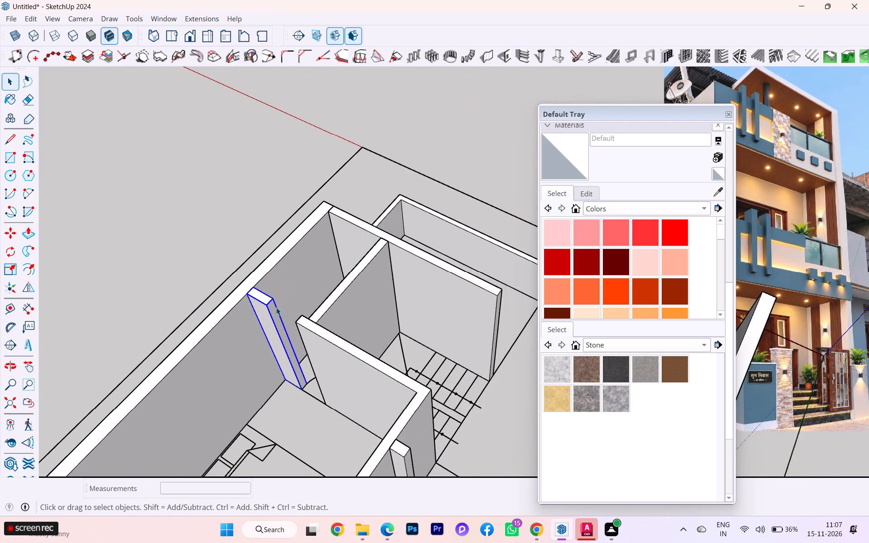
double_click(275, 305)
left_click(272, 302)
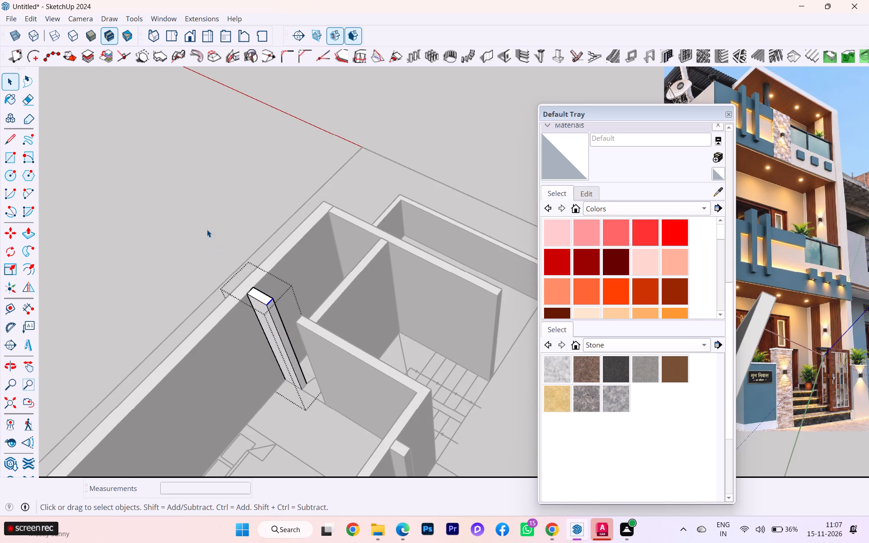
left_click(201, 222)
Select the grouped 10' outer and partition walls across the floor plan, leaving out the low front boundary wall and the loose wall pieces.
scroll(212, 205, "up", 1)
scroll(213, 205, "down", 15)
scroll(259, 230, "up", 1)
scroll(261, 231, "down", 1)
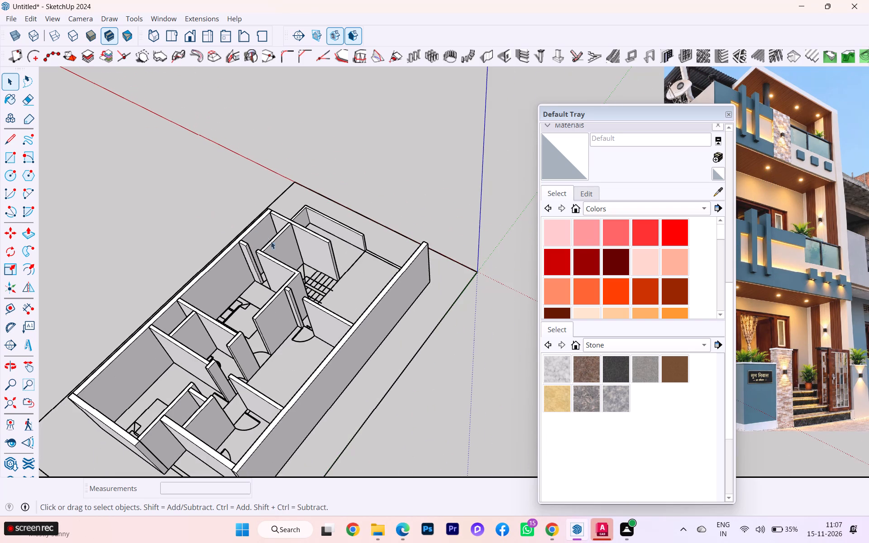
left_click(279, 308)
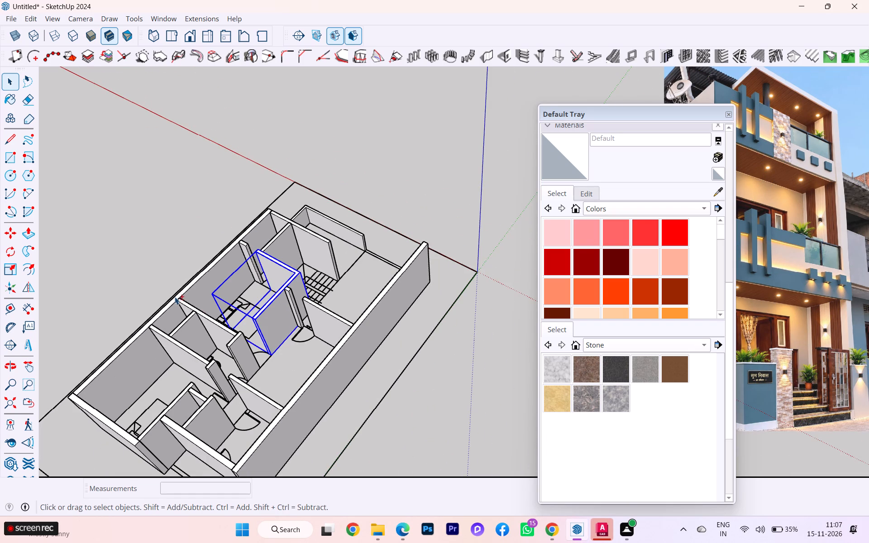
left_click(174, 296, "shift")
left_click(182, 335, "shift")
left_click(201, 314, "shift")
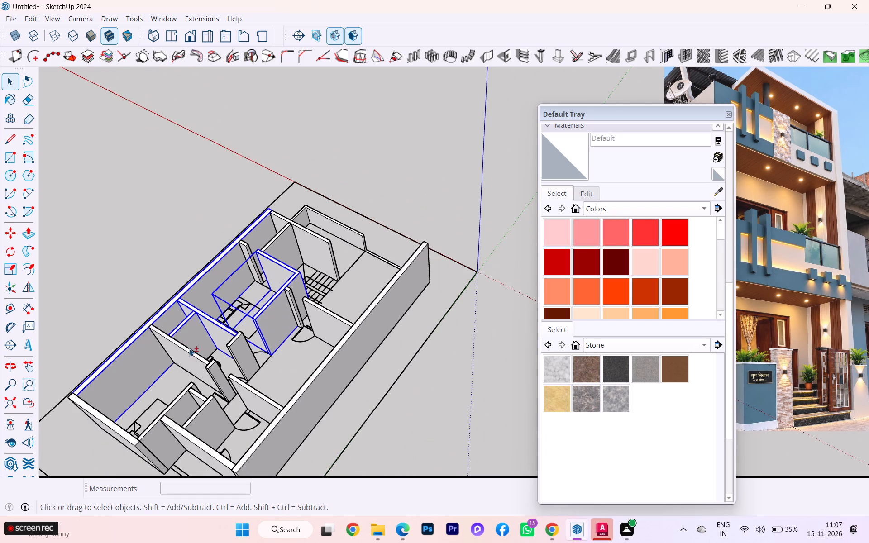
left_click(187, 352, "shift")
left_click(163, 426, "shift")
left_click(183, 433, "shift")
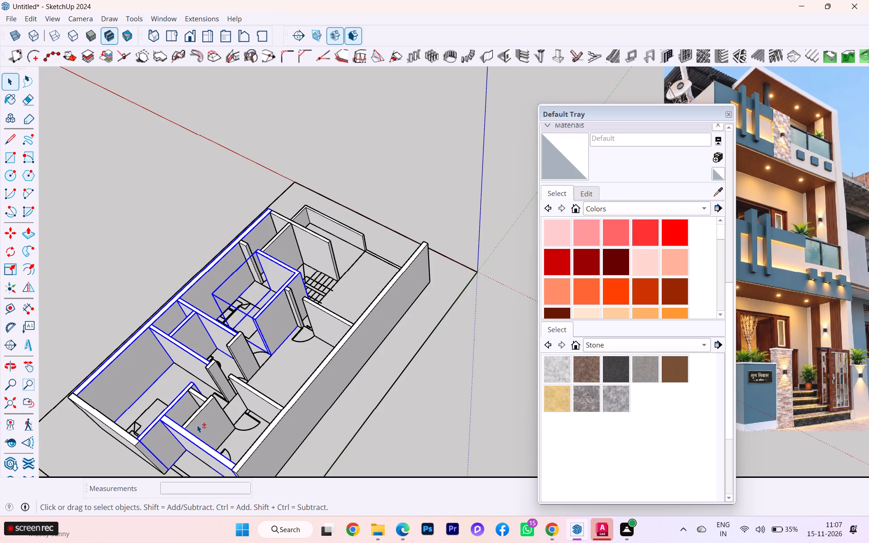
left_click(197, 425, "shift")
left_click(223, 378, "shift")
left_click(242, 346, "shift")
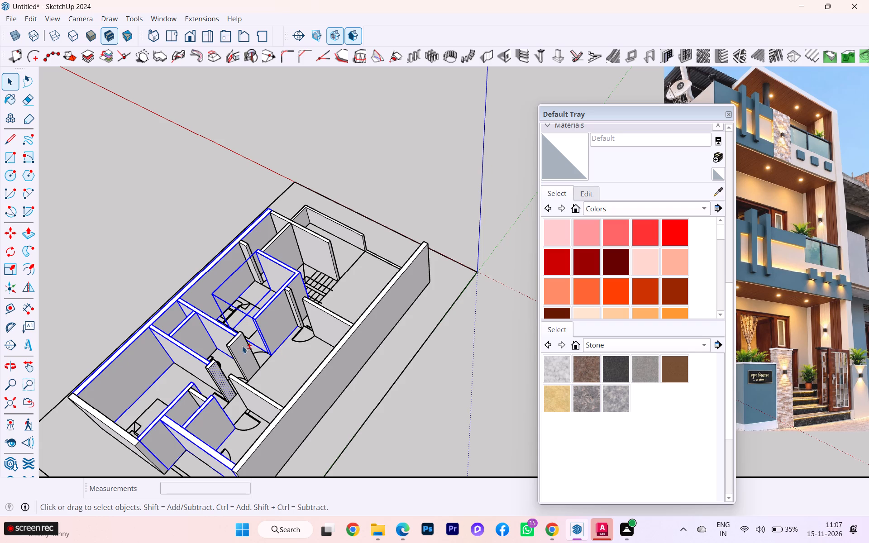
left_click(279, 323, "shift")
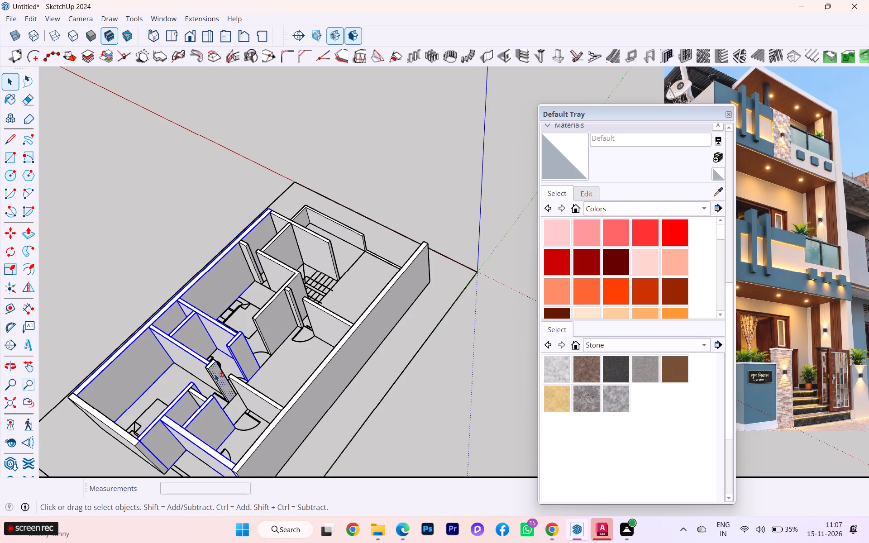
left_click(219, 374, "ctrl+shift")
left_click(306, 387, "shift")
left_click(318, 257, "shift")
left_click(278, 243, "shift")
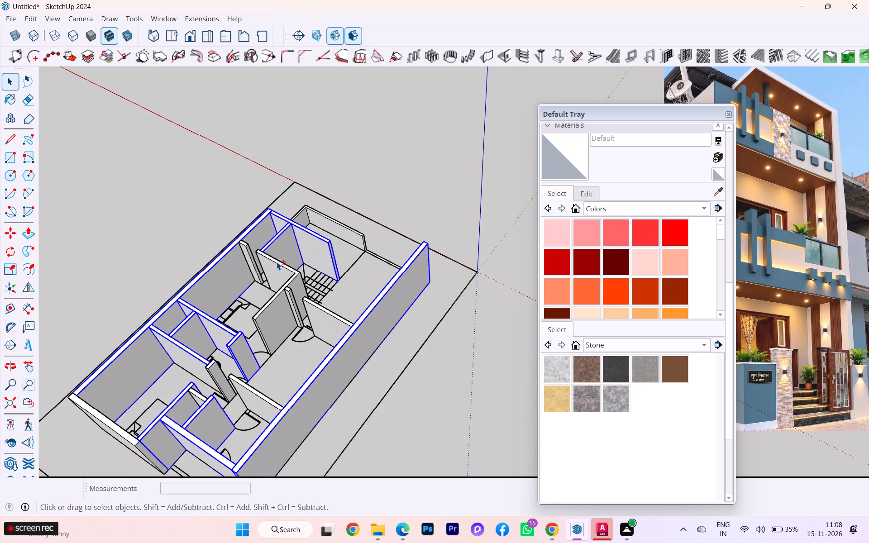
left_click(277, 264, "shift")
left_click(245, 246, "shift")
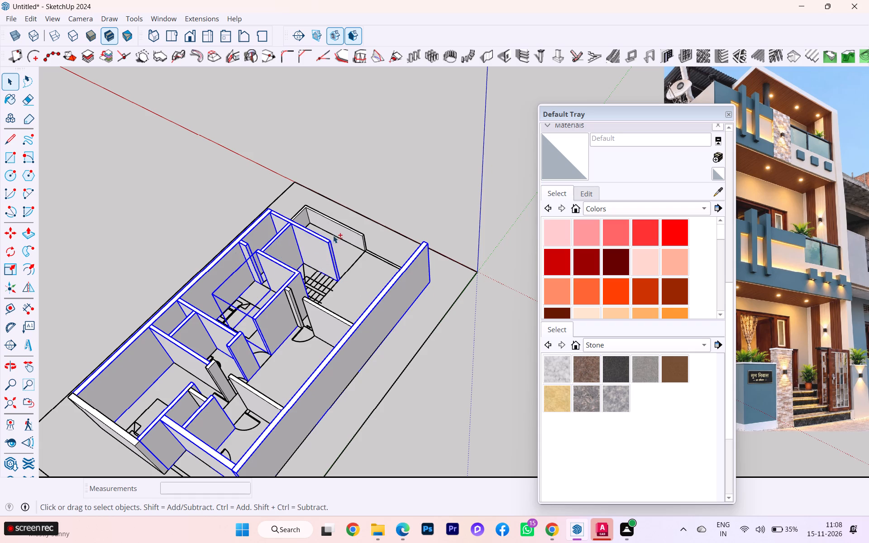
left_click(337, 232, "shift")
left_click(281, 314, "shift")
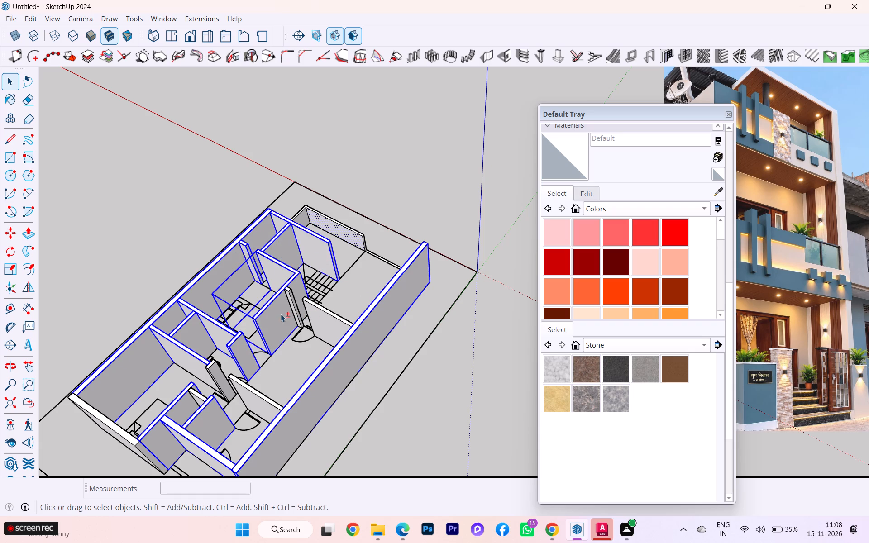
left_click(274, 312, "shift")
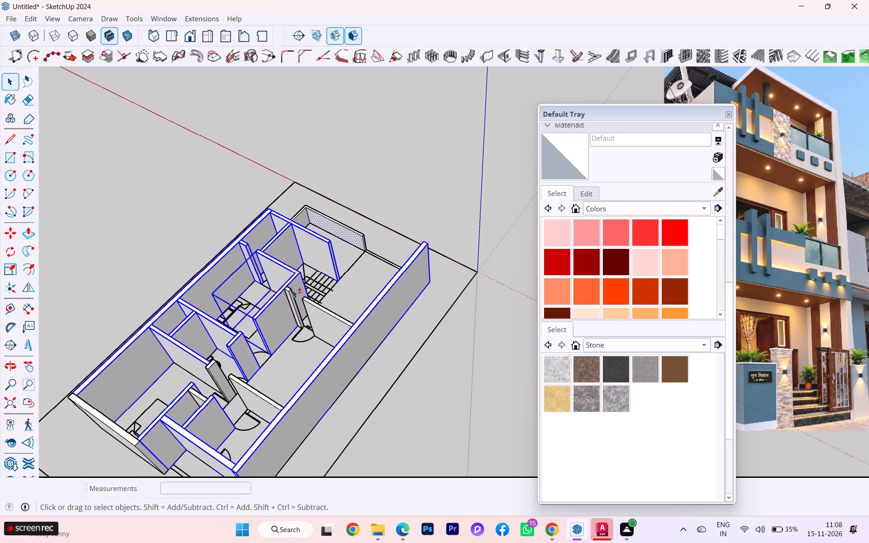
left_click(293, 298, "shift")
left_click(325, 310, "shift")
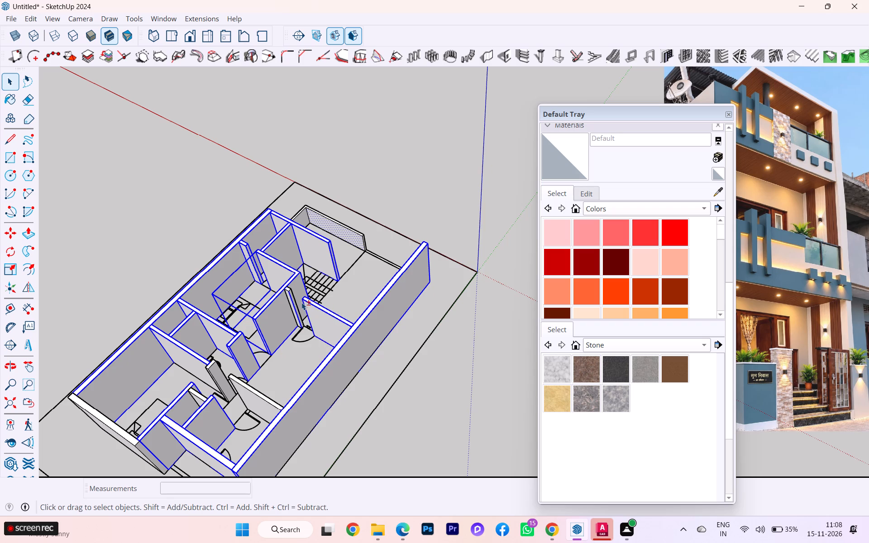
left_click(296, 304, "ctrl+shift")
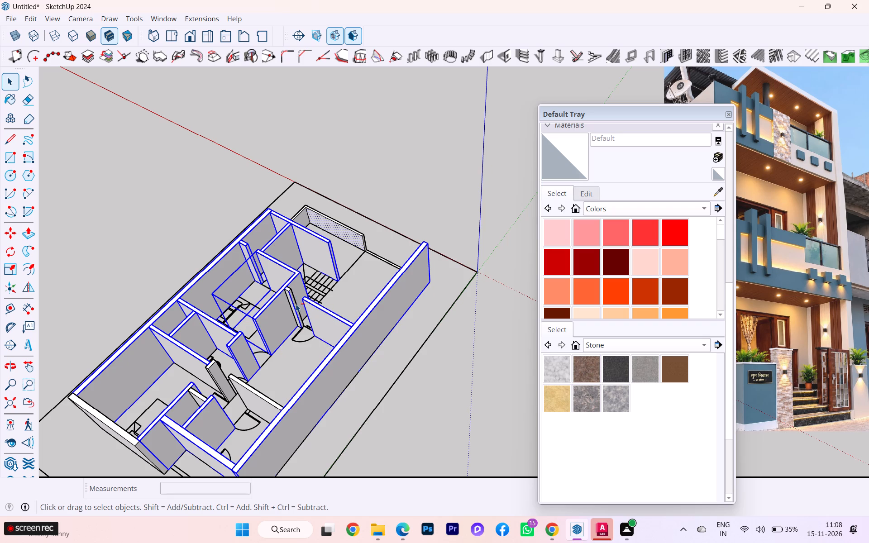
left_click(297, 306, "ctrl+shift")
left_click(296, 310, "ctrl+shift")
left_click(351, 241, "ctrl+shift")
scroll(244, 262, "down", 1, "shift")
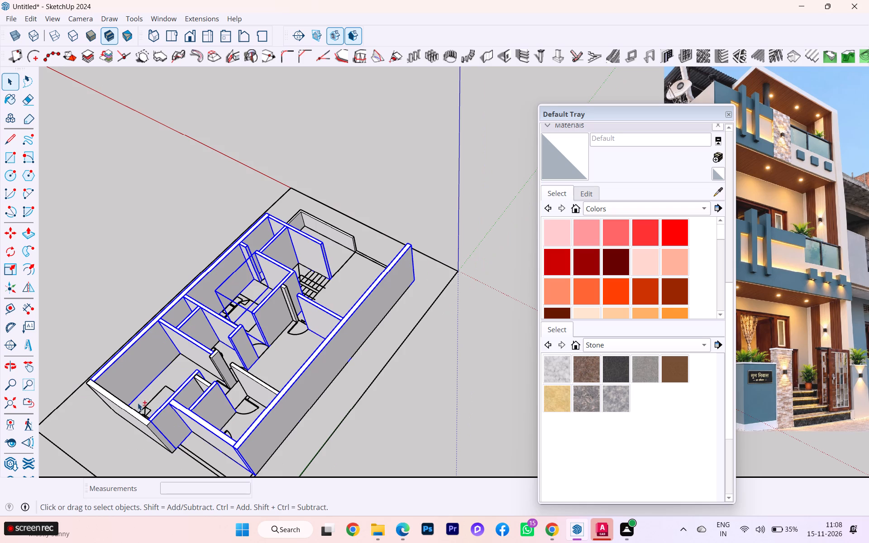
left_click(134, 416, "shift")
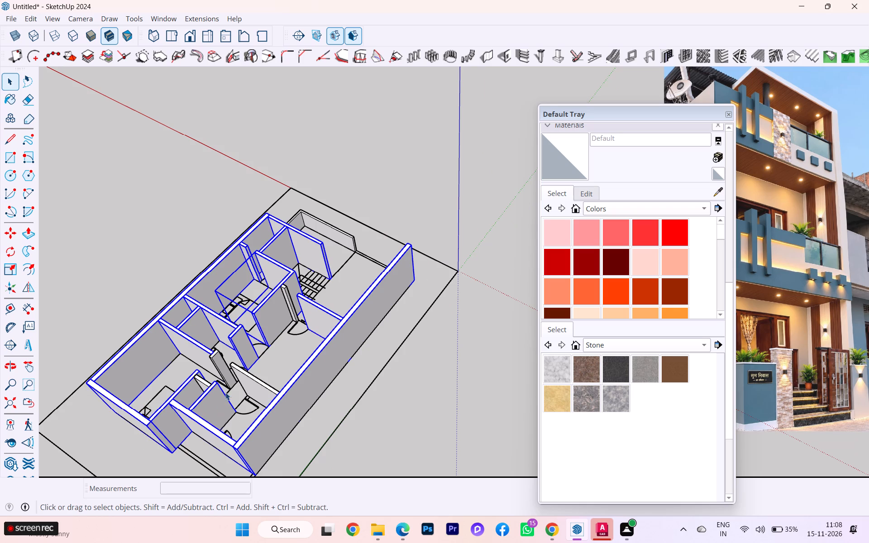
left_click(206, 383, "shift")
Show the Solid Tools toolbar.
right_click(465, 37)
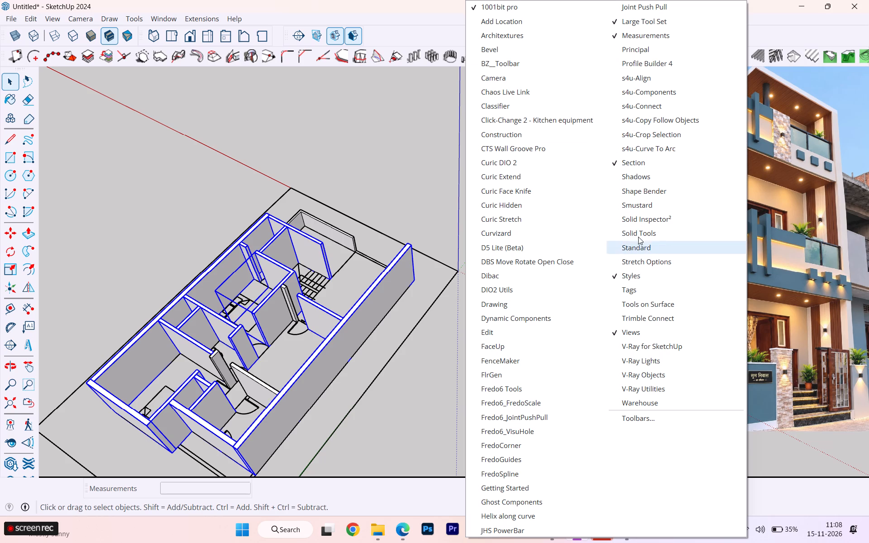
left_click(645, 236)
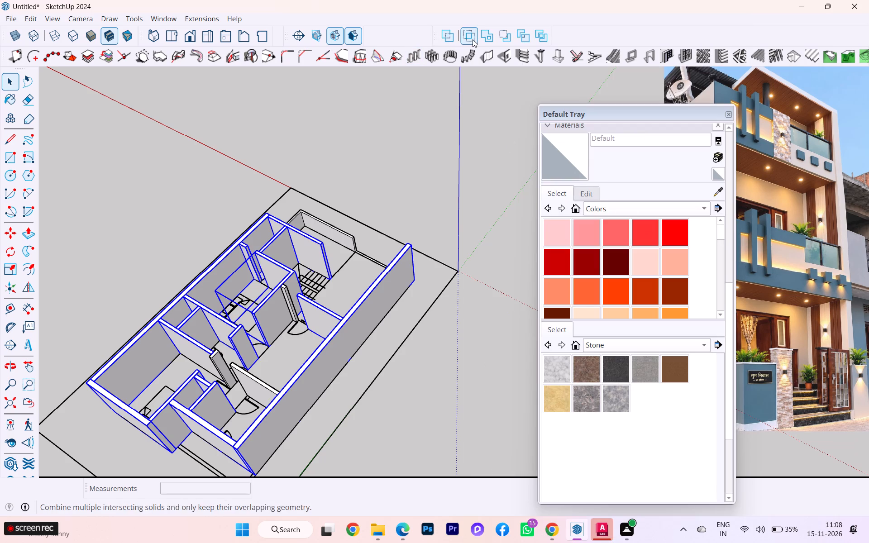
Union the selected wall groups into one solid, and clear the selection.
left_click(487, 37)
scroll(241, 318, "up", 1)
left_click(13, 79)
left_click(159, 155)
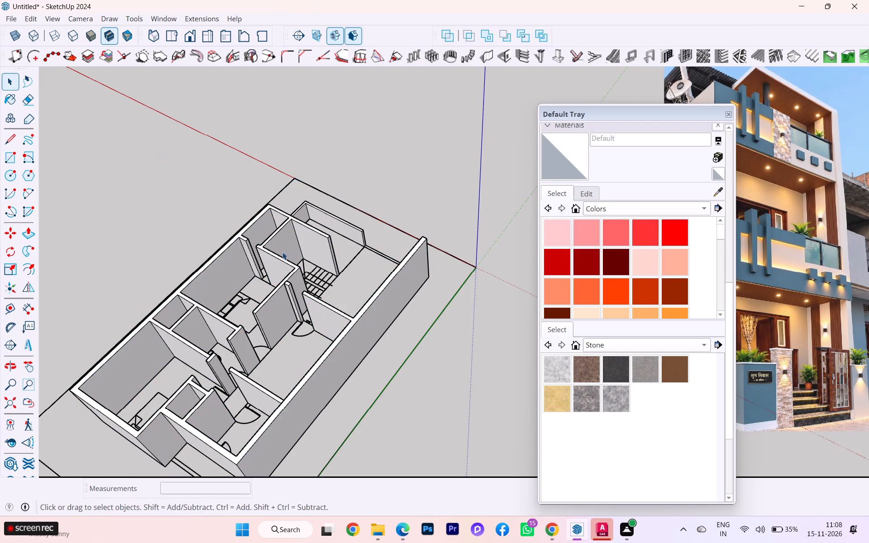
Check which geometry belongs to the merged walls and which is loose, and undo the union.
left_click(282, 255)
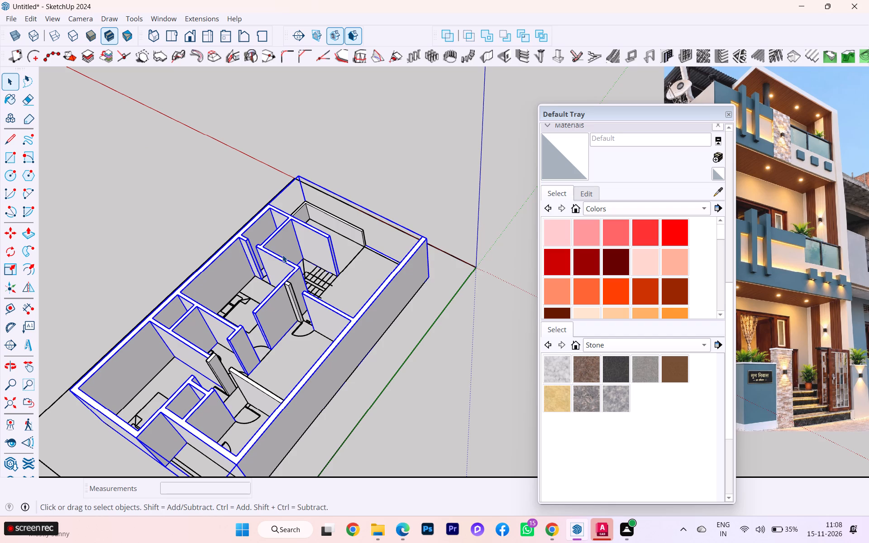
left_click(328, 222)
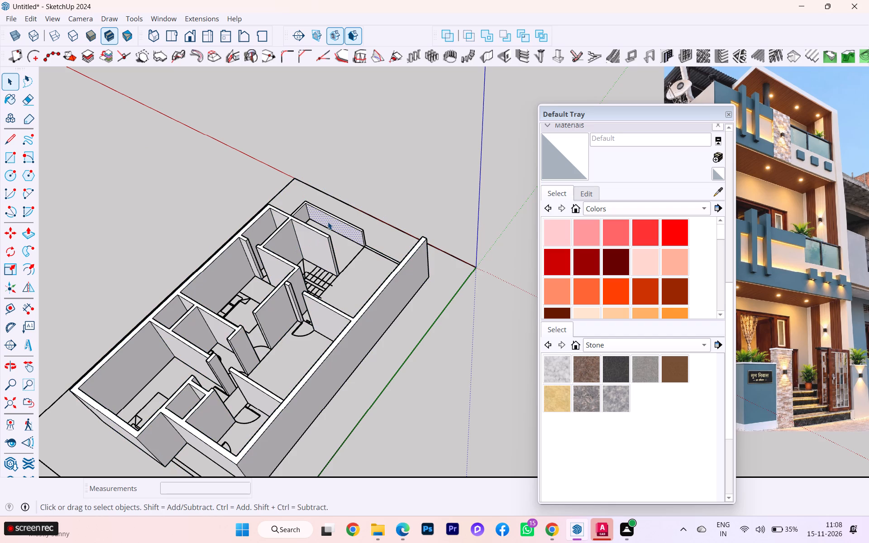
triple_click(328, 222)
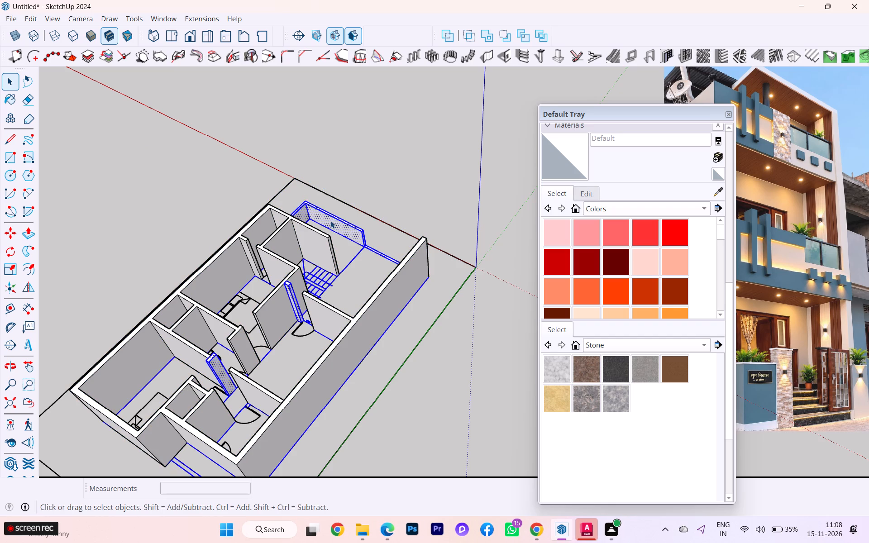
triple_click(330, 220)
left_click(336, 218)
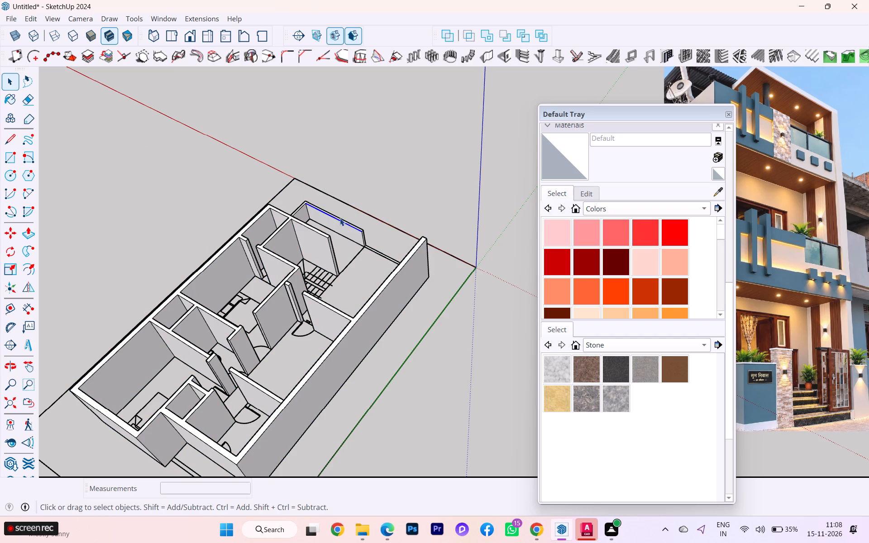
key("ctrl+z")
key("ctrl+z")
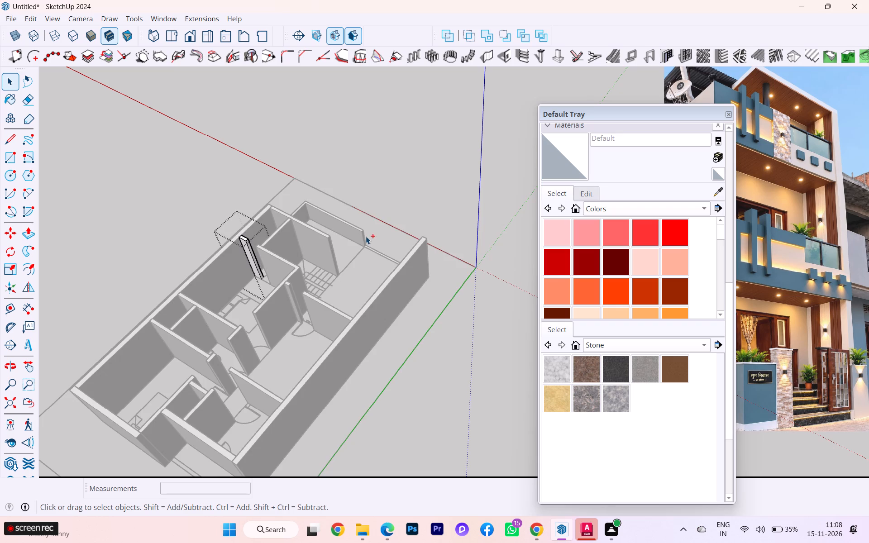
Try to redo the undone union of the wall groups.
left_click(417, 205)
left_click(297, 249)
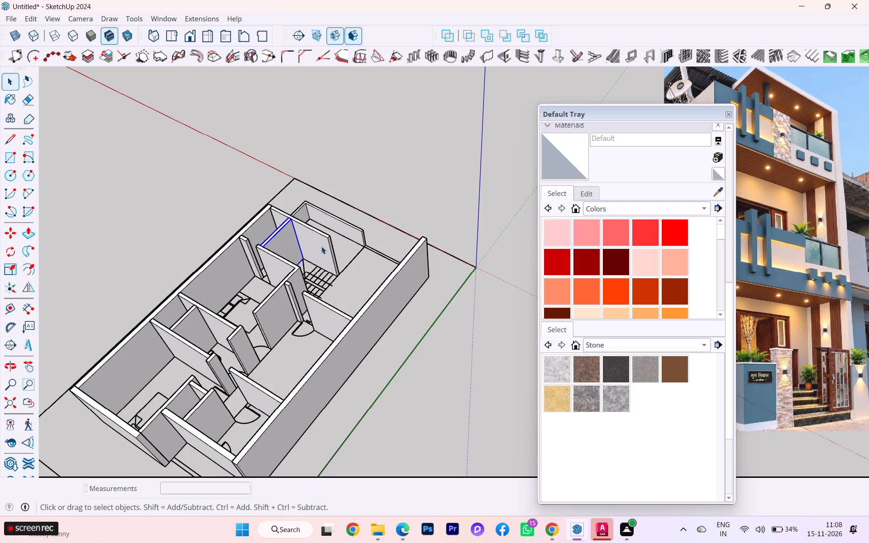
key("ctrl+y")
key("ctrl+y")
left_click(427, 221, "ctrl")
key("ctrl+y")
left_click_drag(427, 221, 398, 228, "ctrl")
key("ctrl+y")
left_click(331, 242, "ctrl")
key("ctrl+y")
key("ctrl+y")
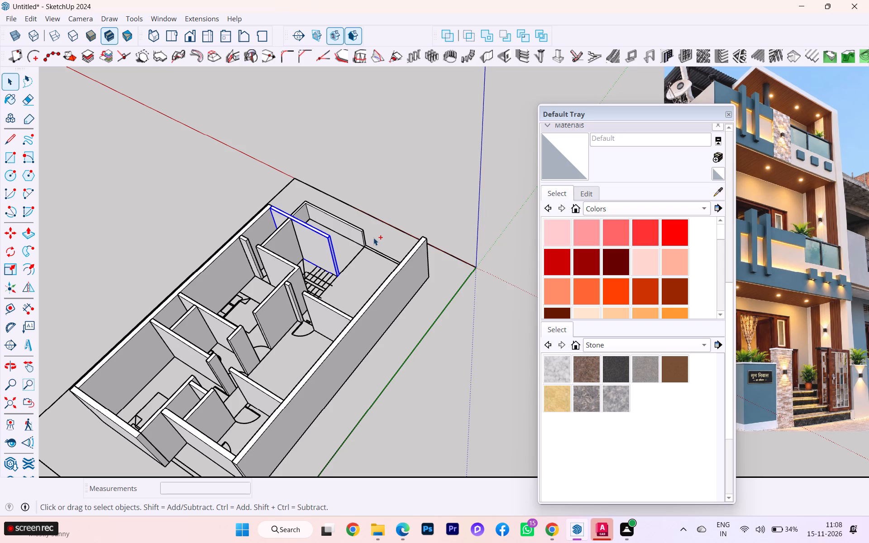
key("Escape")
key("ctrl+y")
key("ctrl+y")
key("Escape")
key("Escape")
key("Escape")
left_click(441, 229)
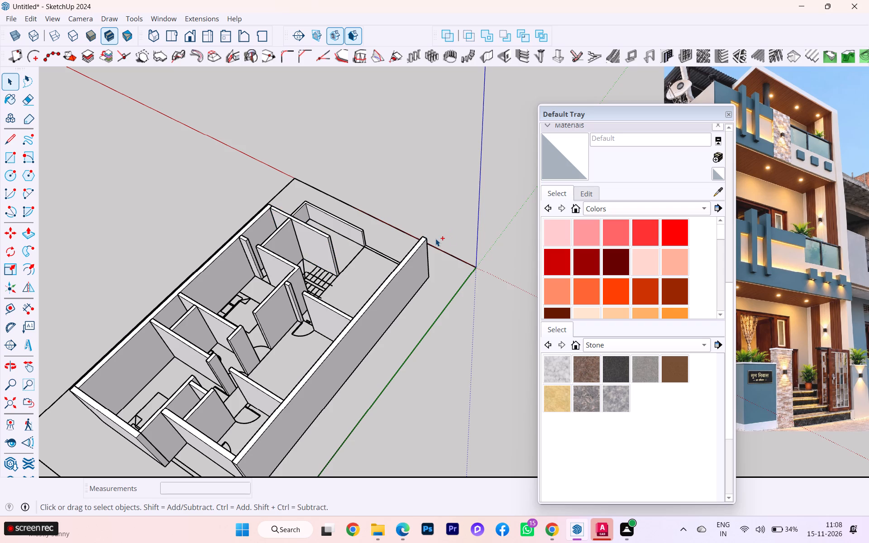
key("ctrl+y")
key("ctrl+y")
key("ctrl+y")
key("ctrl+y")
Check which of the outer, partition and front boundary walls are grouped and which are loose geometry.
left_click(406, 262)
left_click(158, 337, "ctrl")
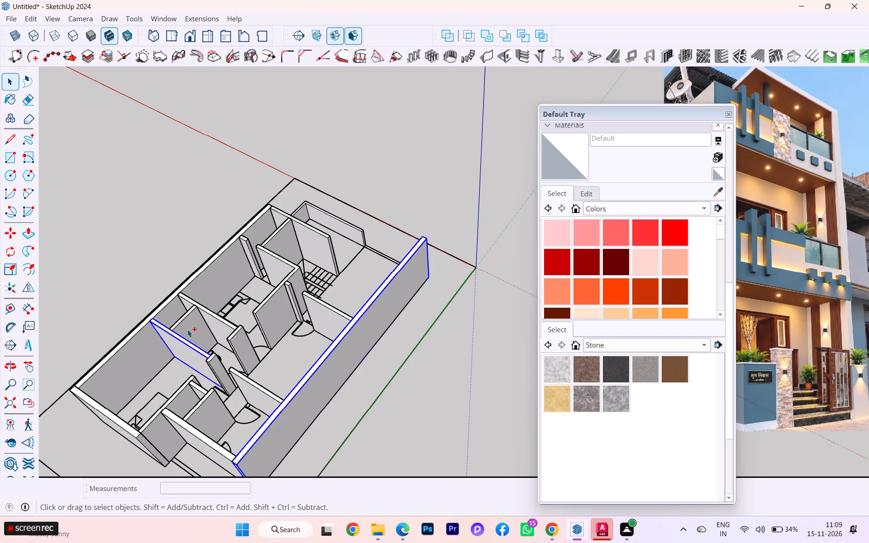
key("Escape")
left_click(337, 224)
scroll(383, 248, "up", 2)
scroll(383, 248, "down", 1)
scroll(383, 248, "up", 2)
scroll(399, 257, "down", 7)
middle_click_drag(390, 264, 168, 313)
right_click_drag(344, 290, 307, 306)
scroll(327, 328, "down", 1)
scroll(328, 328, "up", 1)
scroll(328, 329, "down", 2)
scroll(328, 329, "up", 1)
scroll(328, 330, "down", 3)
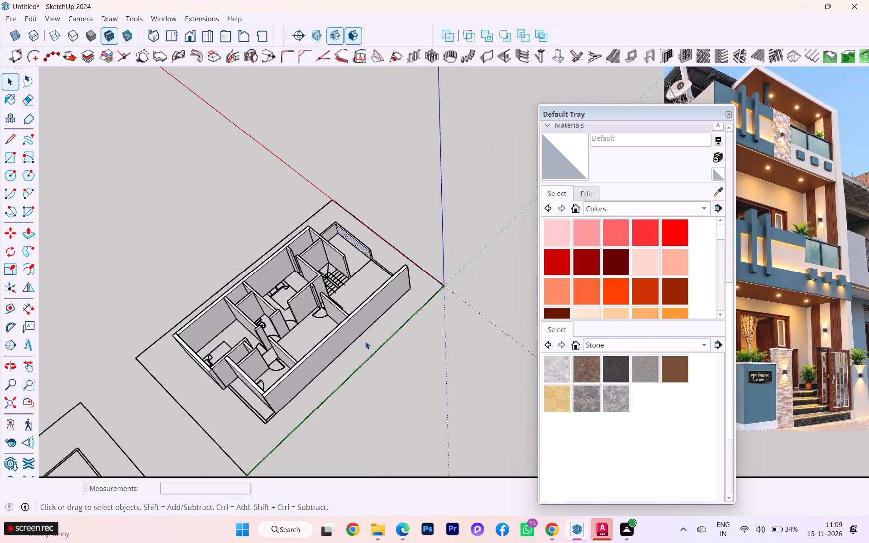
Push the front boundary wall's top face down flush with the floor plan.
middle_click_drag(358, 340, 65, 335)
scroll(463, 199, "up", 9)
scroll(433, 185, "down", 2)
scroll(433, 185, "up", 1)
scroll(433, 185, "down", 2)
scroll(433, 185, "up", 5)
scroll(443, 189, "down", 1)
scroll(443, 189, "up", 3)
scroll(444, 203, "down", 3)
scroll(444, 203, "up", 1)
scroll(443, 204, "down", 1)
scroll(422, 214, "up", 15)
scroll(423, 216, "down", 2)
scroll(423, 216, "up", 1)
scroll(423, 216, "down", 4)
scroll(423, 216, "up", 3)
left_click(430, 223)
double_click(433, 225)
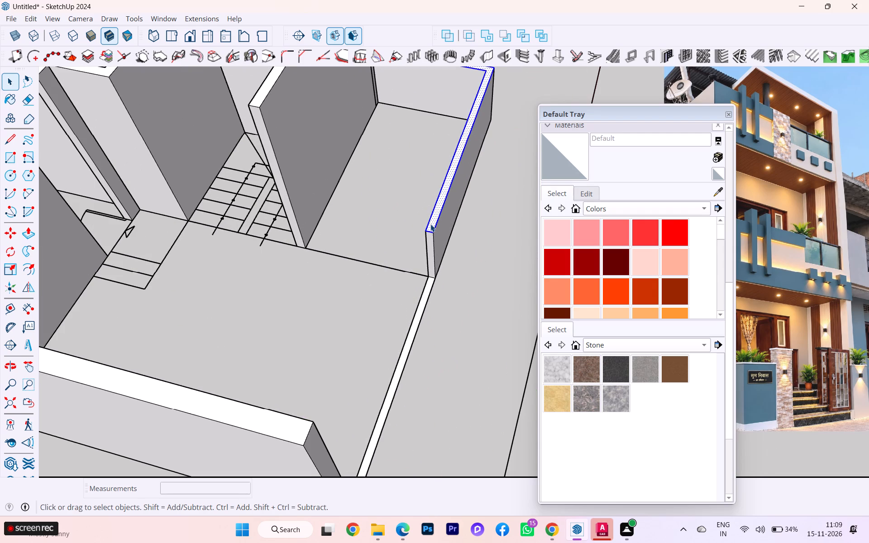
key("p")
left_click(430, 224)
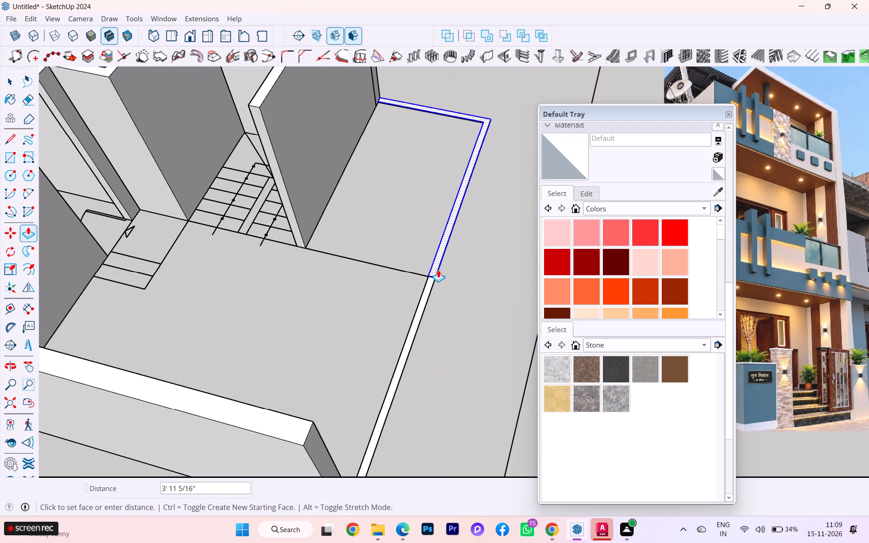
left_click(438, 270)
scroll(438, 268, "up", 6)
scroll(451, 280, "down", 1)
scroll(458, 285, "up", 1)
scroll(460, 286, "down", 1)
scroll(460, 286, "up", 3)
scroll(461, 287, "down", 2)
scroll(462, 287, "up", 3)
scroll(436, 288, "down", 2)
scroll(436, 288, "up", 11)
scroll(437, 280, "down", 4)
scroll(437, 280, "up", 1)
left_click(423, 270)
left_click(425, 281)
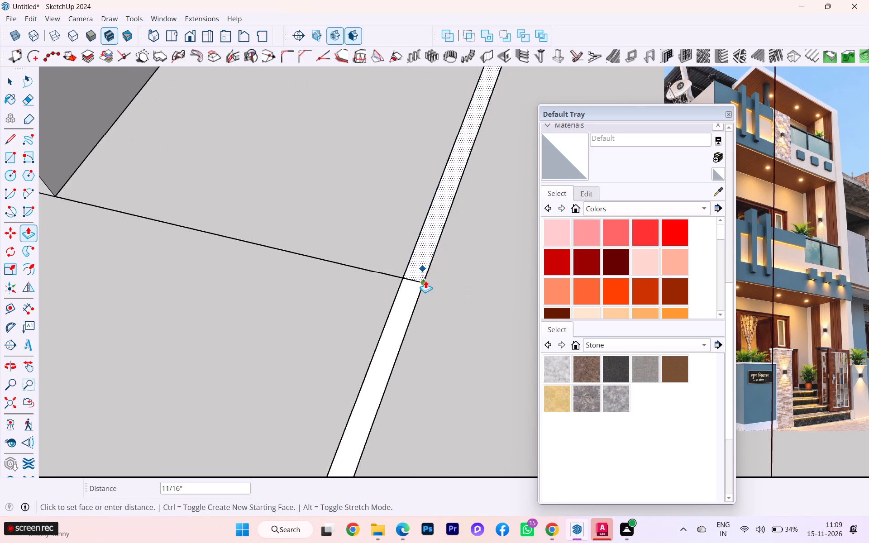
scroll(456, 277, "down", 2)
scroll(456, 277, "up", 1)
scroll(456, 277, "down", 1)
scroll(456, 276, "up", 1)
scroll(456, 276, "down", 1)
Make the flattened front boundary wall outline a group.
left_click(15, 81)
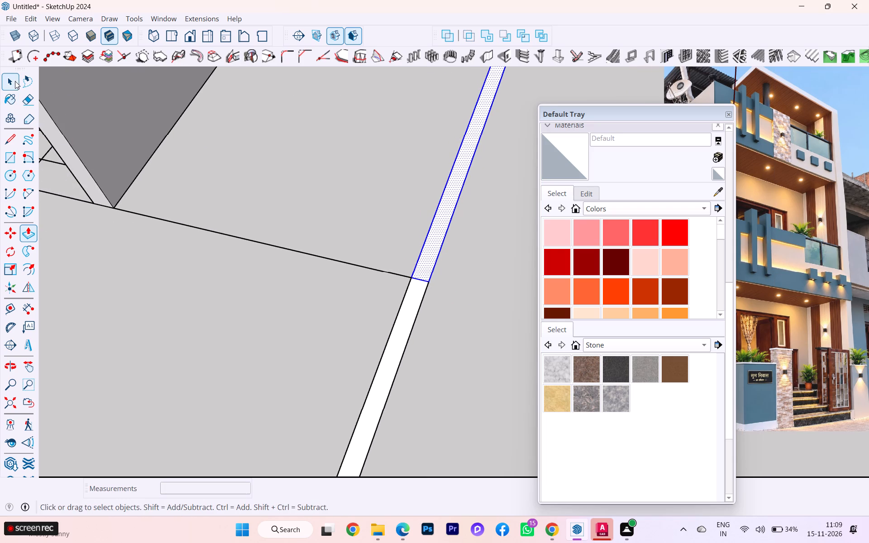
right_click(430, 252)
left_click(452, 111)
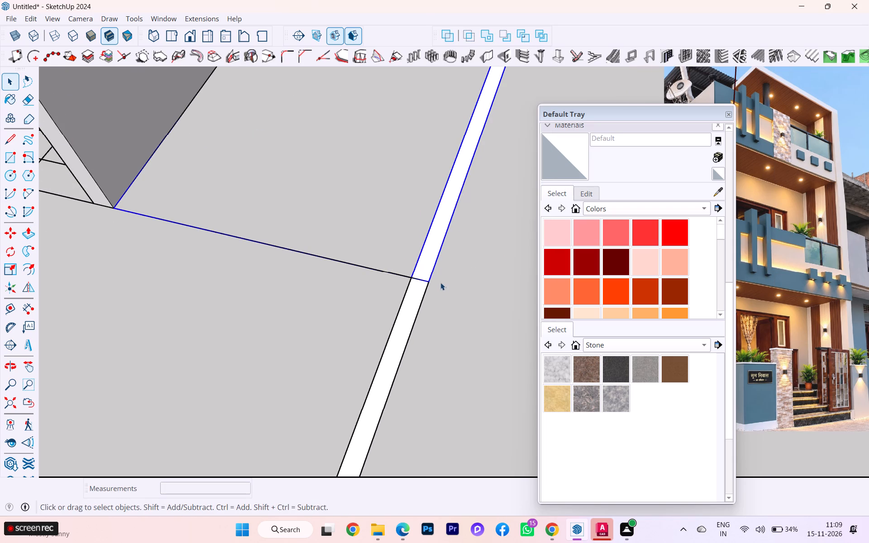
Extrude the boundary wall face 4' upward inside its group, close the group and select it.
triple_click(423, 263)
key("p")
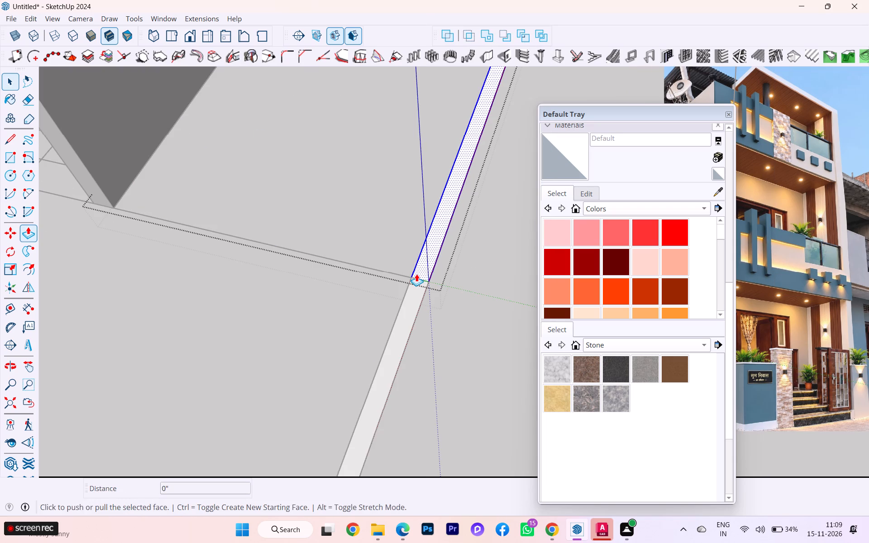
left_click(416, 274)
scroll(397, 223, "down", 3)
scroll(397, 224, "up", 1)
scroll(397, 224, "down", 2)
scroll(397, 225, "up", 1)
key("4")
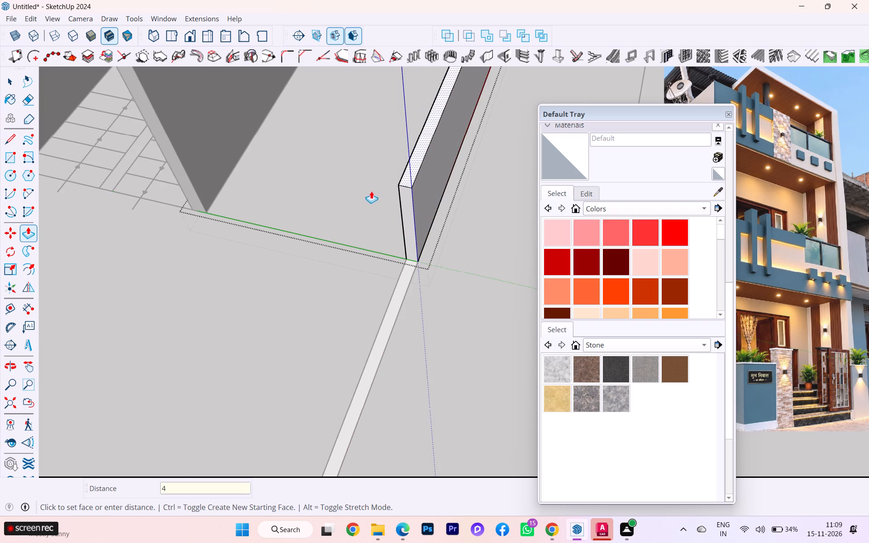
key("apostrophe")
key("Return")
scroll(377, 211, "down", 5)
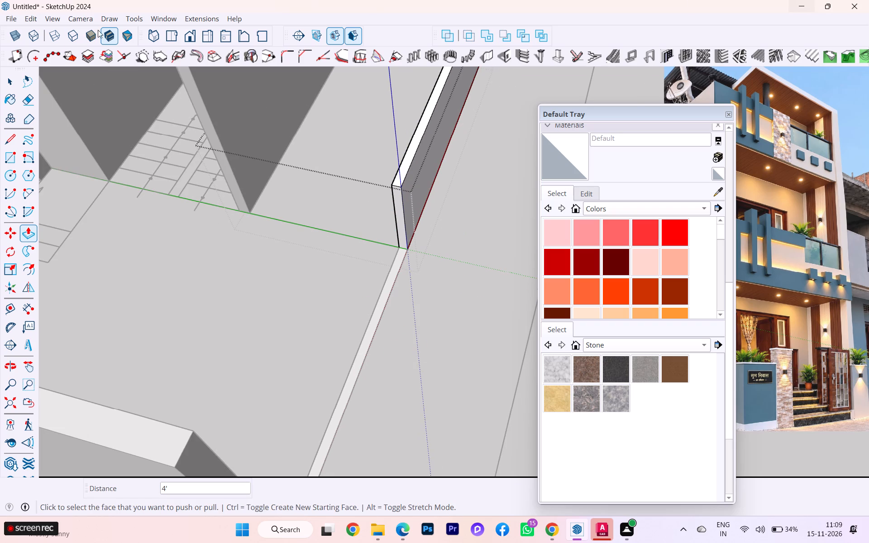
left_click(11, 81)
left_click(448, 275)
scroll(457, 264, "down", 5)
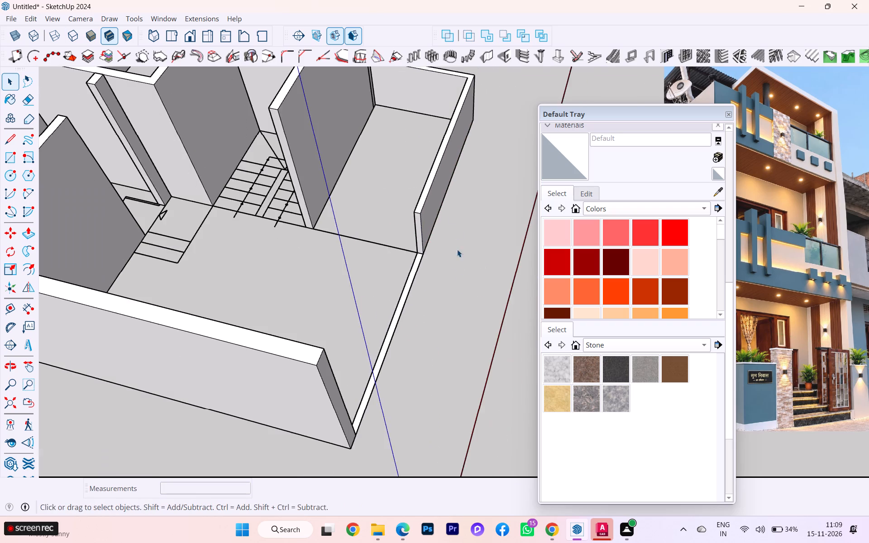
left_click(441, 193)
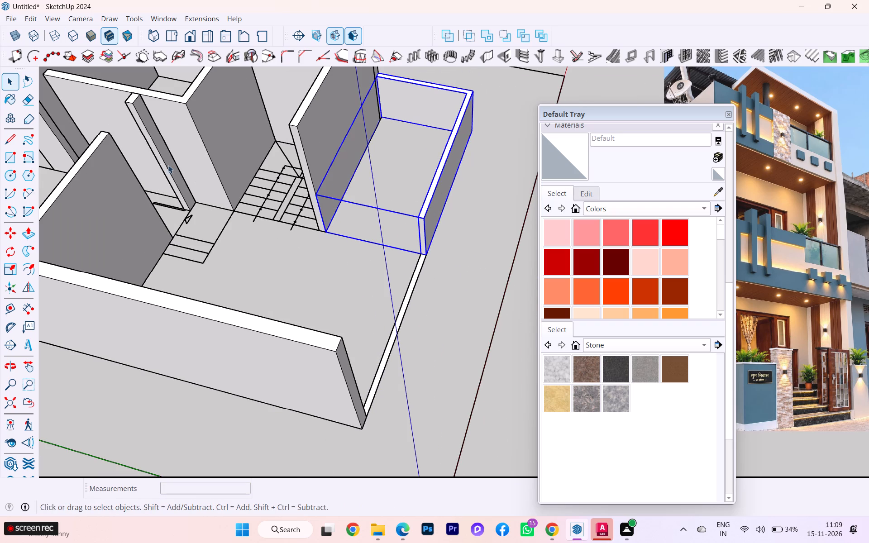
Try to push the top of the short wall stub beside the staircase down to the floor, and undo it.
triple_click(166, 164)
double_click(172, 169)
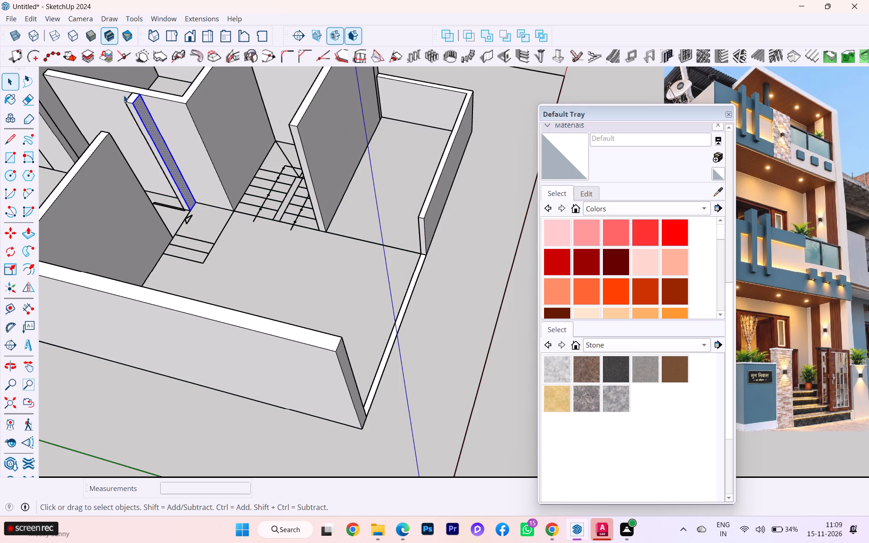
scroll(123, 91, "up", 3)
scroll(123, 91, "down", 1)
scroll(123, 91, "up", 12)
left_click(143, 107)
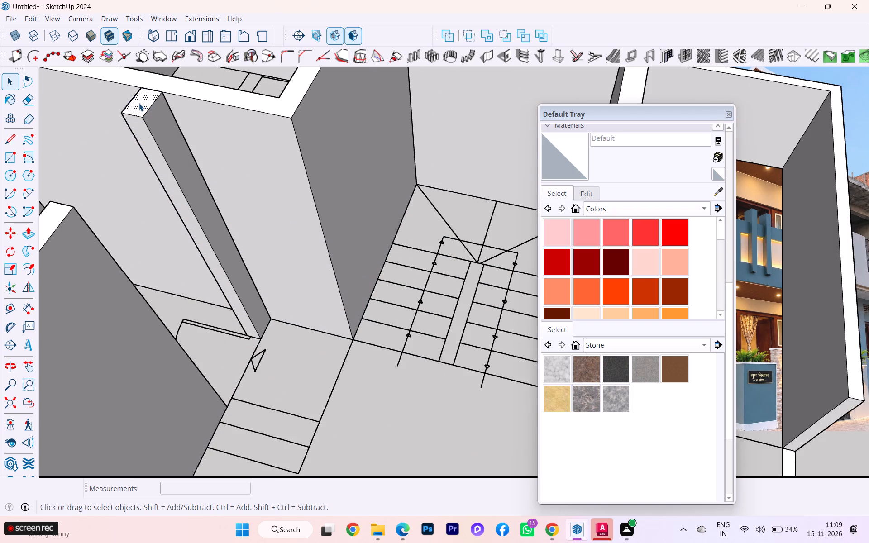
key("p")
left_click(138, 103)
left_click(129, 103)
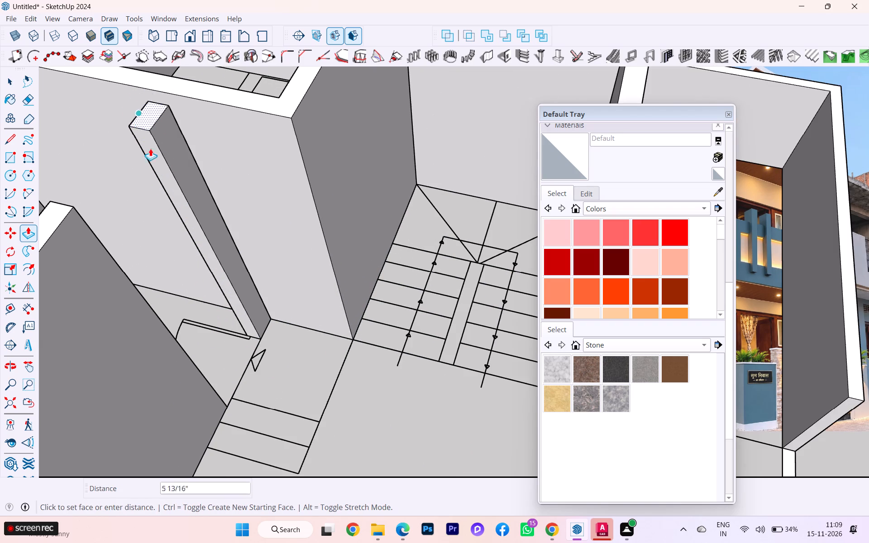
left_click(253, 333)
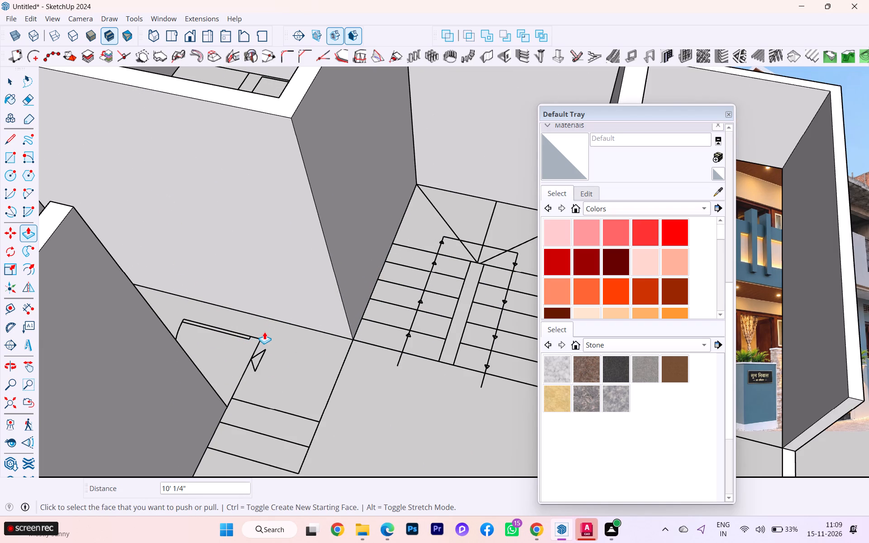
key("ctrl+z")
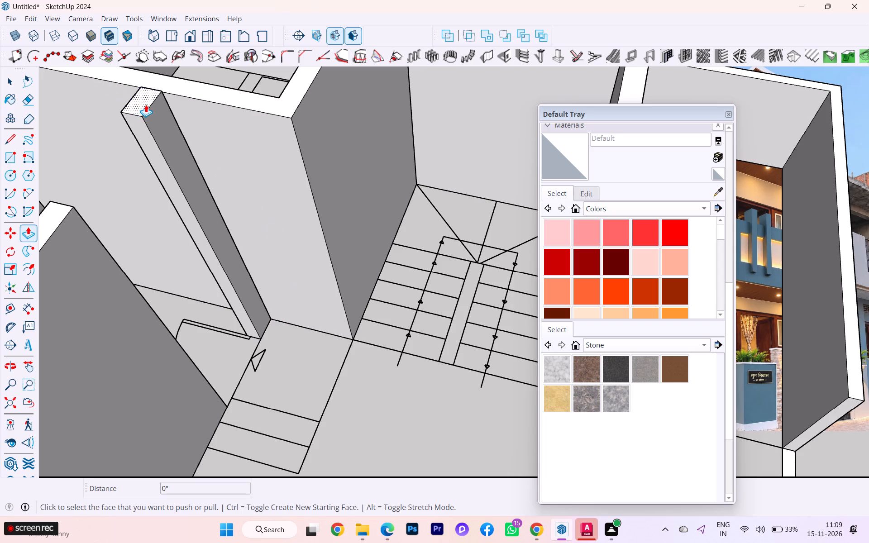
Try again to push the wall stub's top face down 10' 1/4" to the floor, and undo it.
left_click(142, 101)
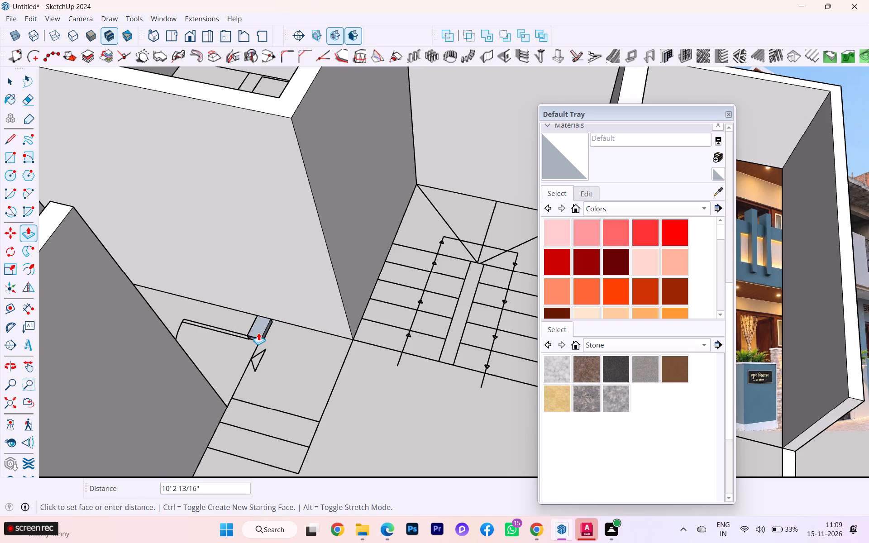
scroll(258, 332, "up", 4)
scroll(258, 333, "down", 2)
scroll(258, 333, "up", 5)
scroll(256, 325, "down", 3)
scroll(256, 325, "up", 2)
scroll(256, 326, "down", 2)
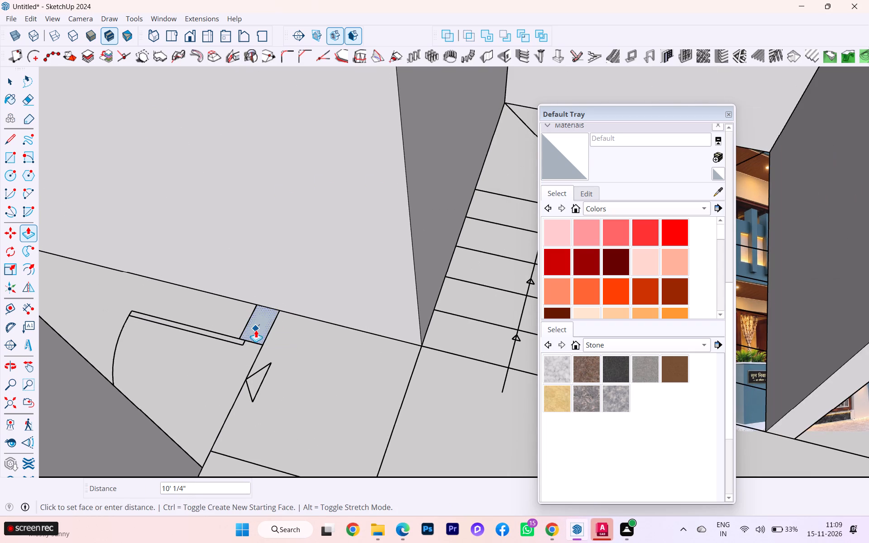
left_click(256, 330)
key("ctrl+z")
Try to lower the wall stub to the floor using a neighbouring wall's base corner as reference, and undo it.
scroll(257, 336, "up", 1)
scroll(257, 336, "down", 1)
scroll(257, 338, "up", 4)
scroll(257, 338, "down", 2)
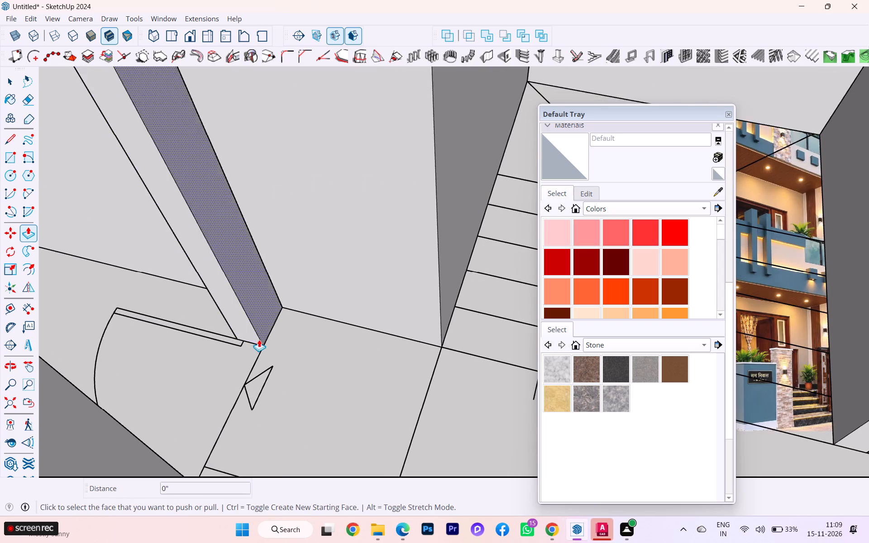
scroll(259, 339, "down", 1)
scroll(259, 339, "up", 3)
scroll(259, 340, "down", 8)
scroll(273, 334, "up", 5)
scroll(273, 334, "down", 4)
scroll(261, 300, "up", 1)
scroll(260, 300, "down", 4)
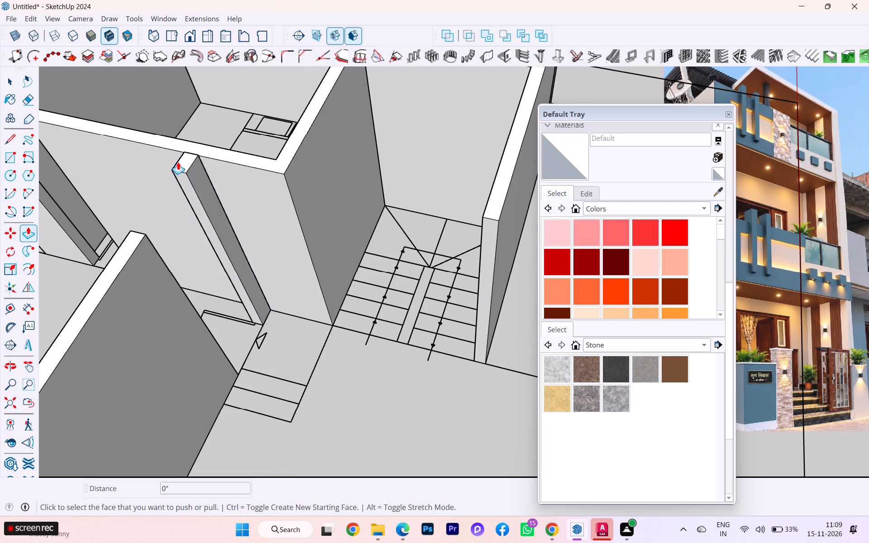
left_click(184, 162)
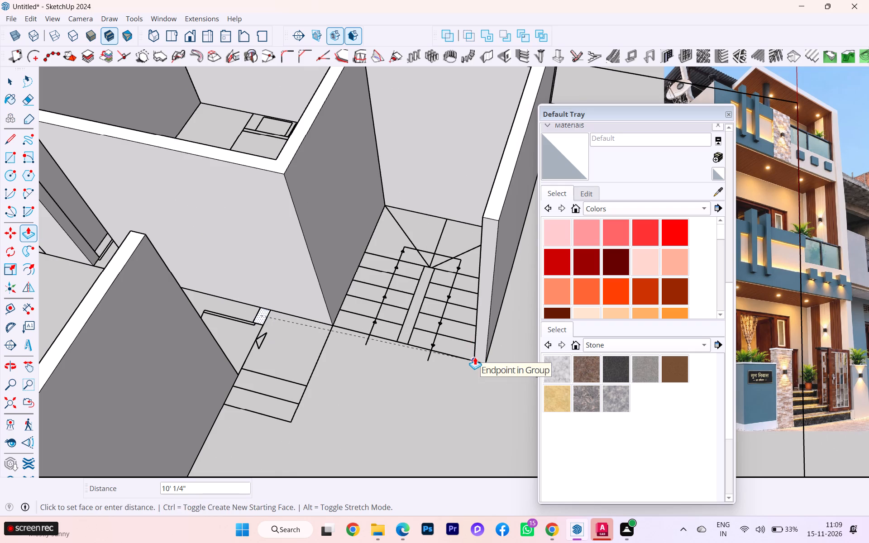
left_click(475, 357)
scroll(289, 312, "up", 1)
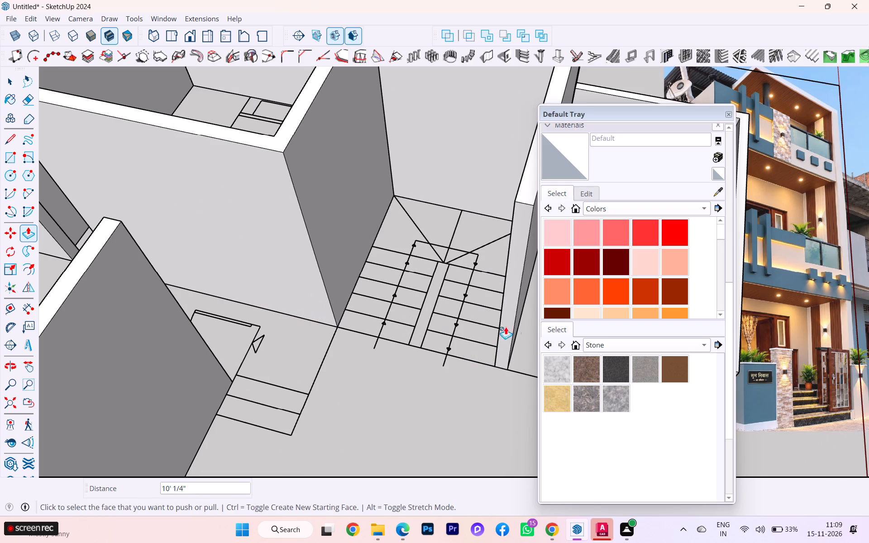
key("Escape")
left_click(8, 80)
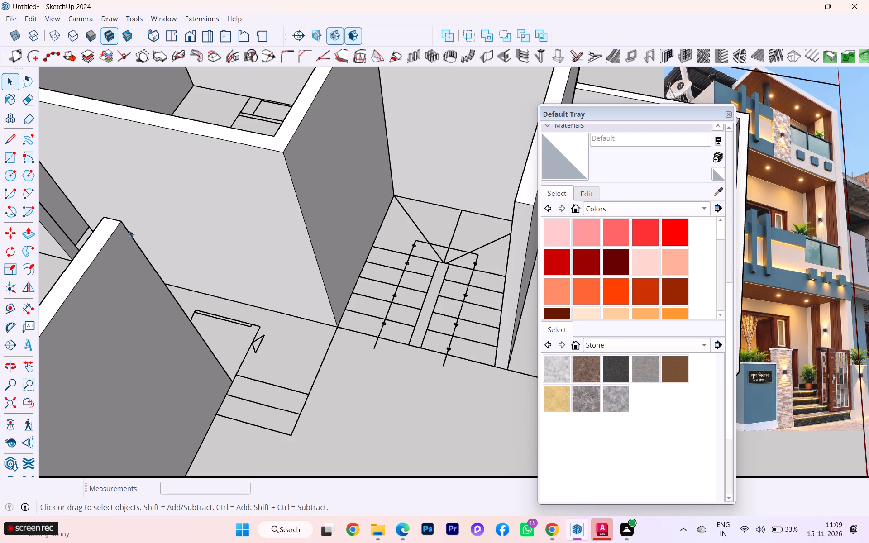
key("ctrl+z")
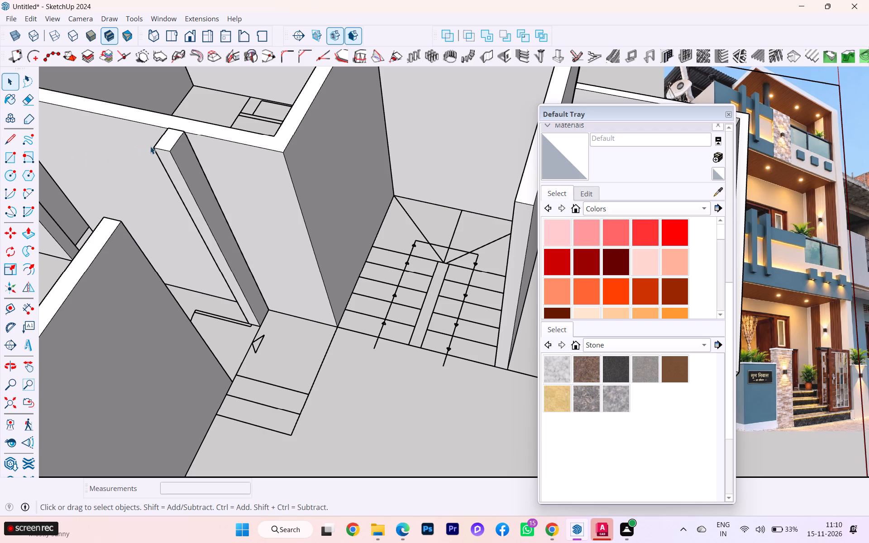
Push the wall stub's top face down about 9' 10 1/2", leaving a thin block above the floor.
left_click(169, 141)
key("p")
left_click(169, 141)
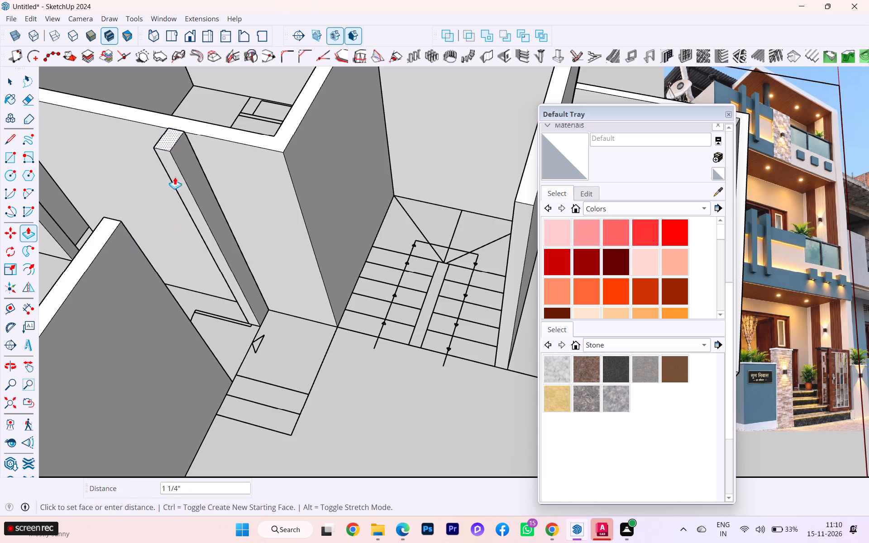
scroll(245, 326, "up", 9)
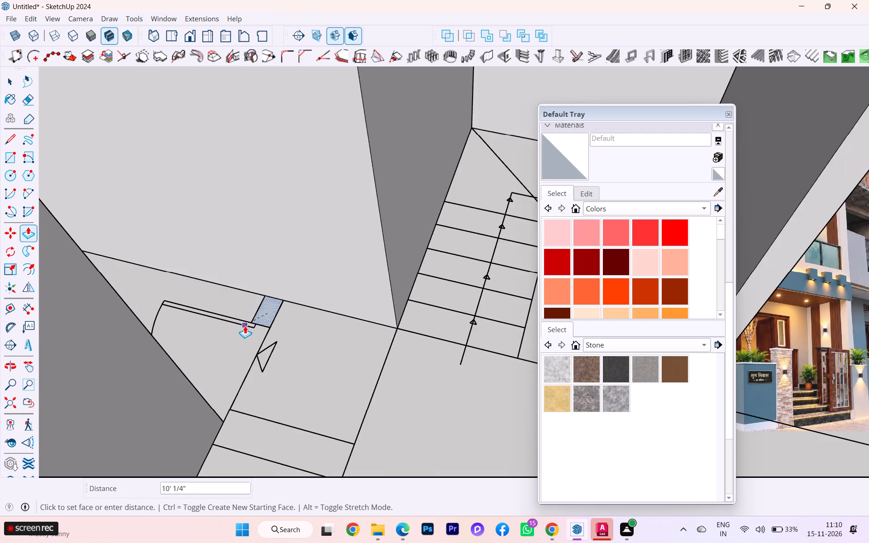
scroll(245, 326, "up", 6)
left_click(224, 335)
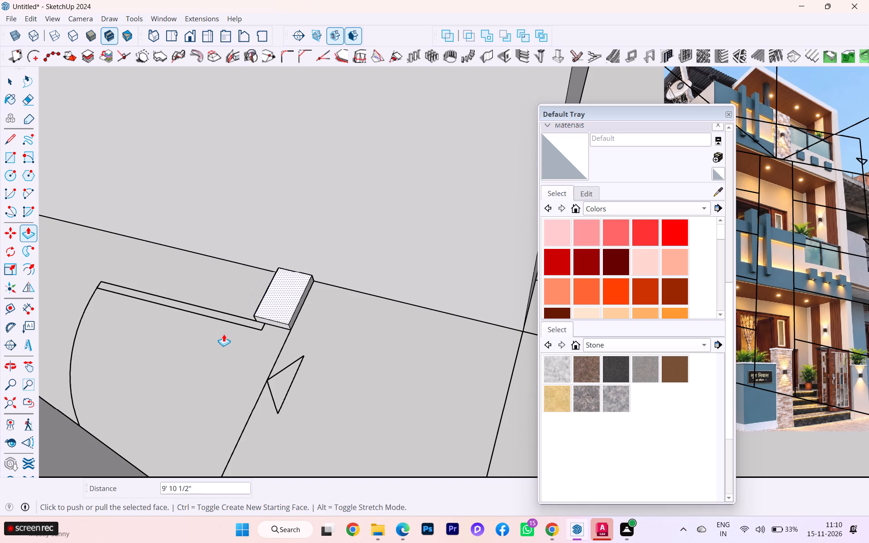
Lower the thin block's top face by another 1".
left_click(10, 81)
triple_click(271, 292)
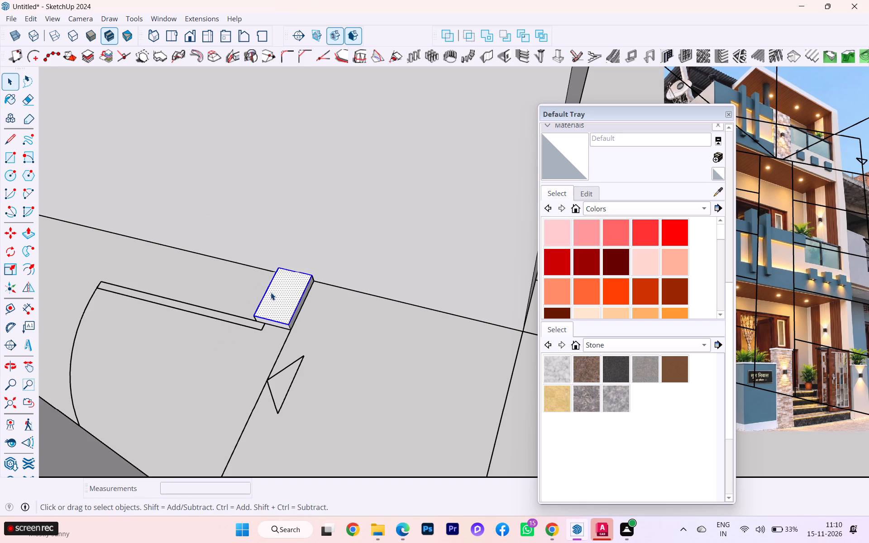
double_click(271, 292)
key("p")
left_click(289, 282)
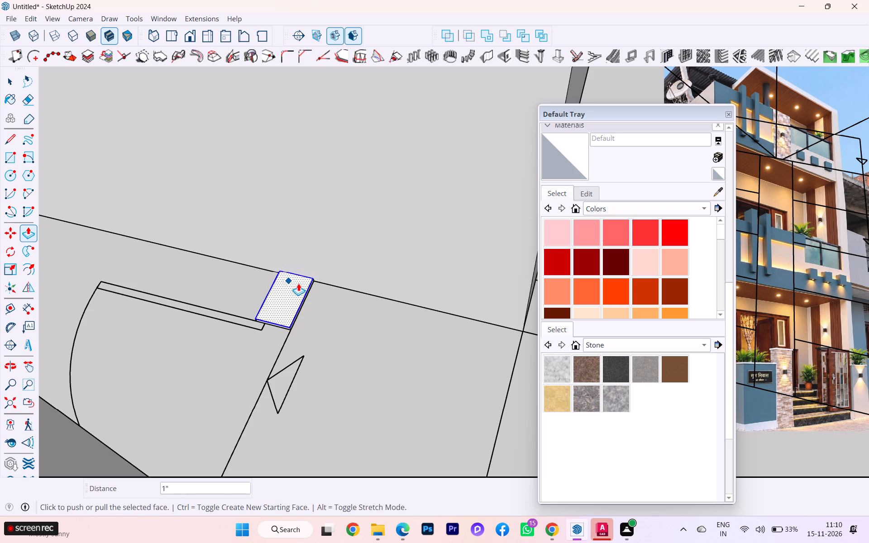
left_click(298, 283)
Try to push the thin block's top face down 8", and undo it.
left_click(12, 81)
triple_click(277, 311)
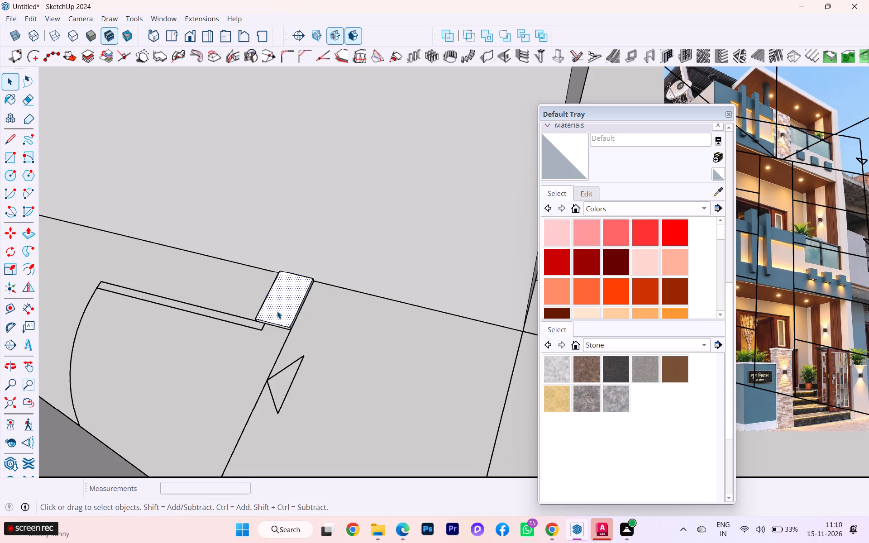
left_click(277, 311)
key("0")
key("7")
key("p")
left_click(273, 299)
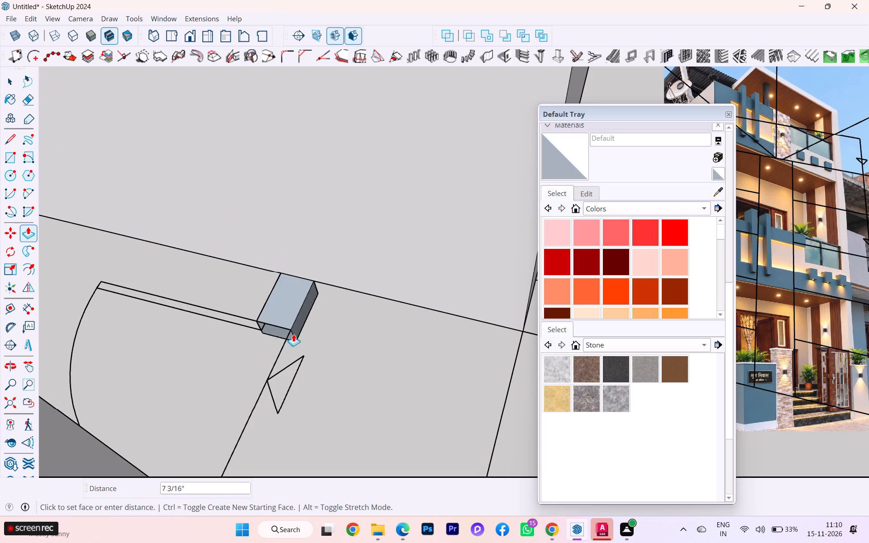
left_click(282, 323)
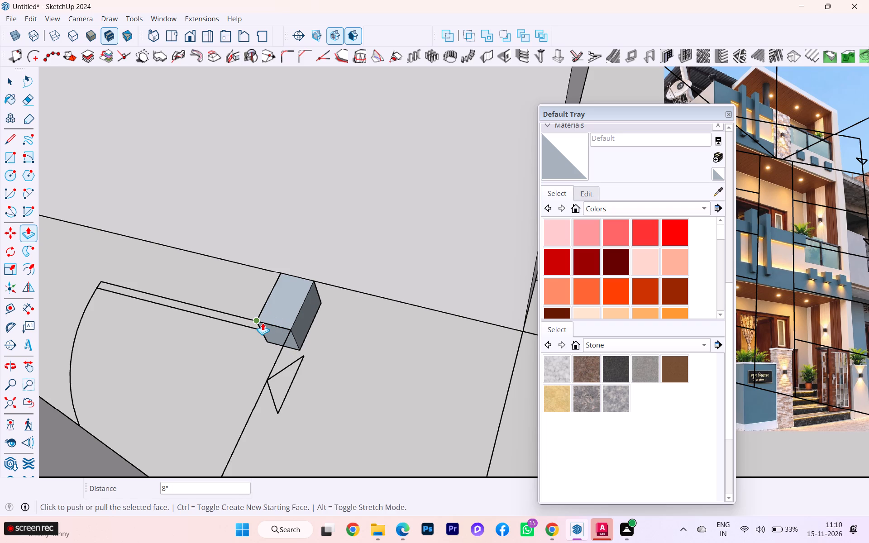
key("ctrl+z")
Push the thin block's top face down 3/4" to the floor so that the leftover block is removed.
left_click(277, 313)
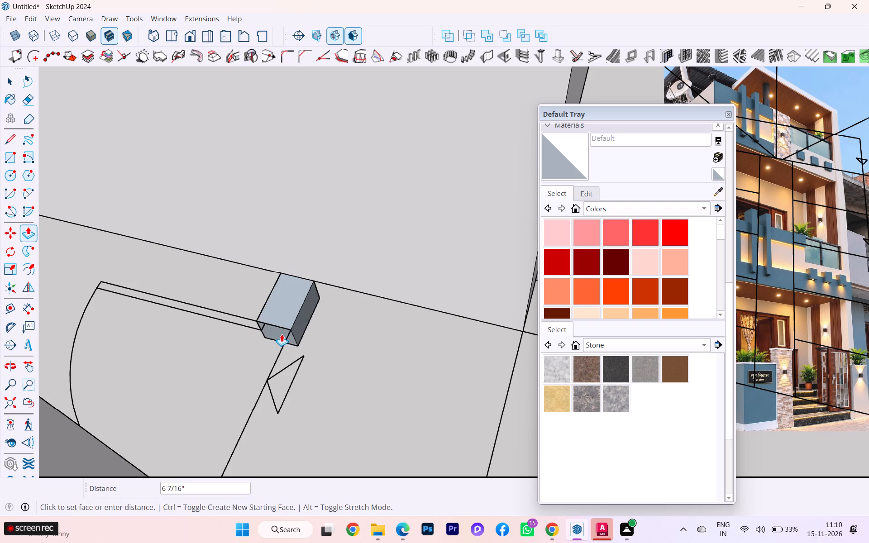
left_click(282, 341)
left_click(17, 80)
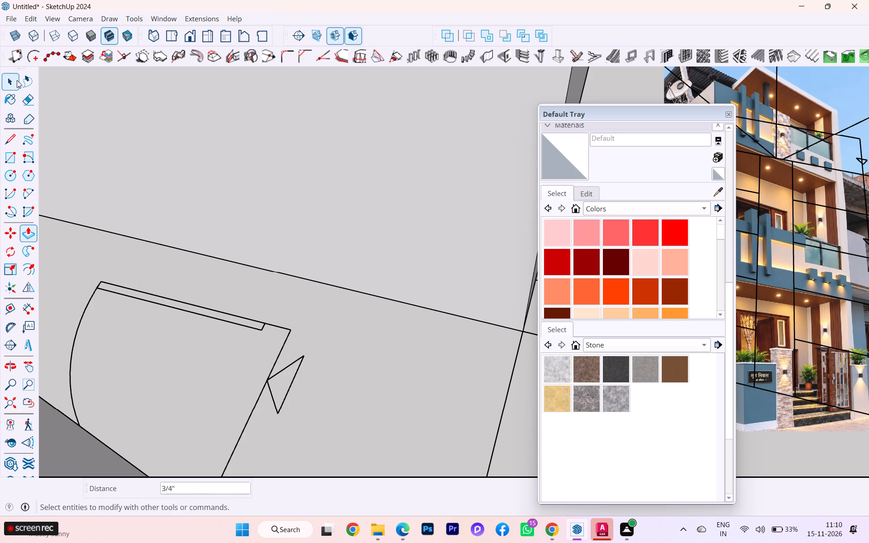
Draw a 4 1/2" by about 9 11/16" rectangle between the door's jamb and the adjacent wall, and delete the extra face beside it.
key("r")
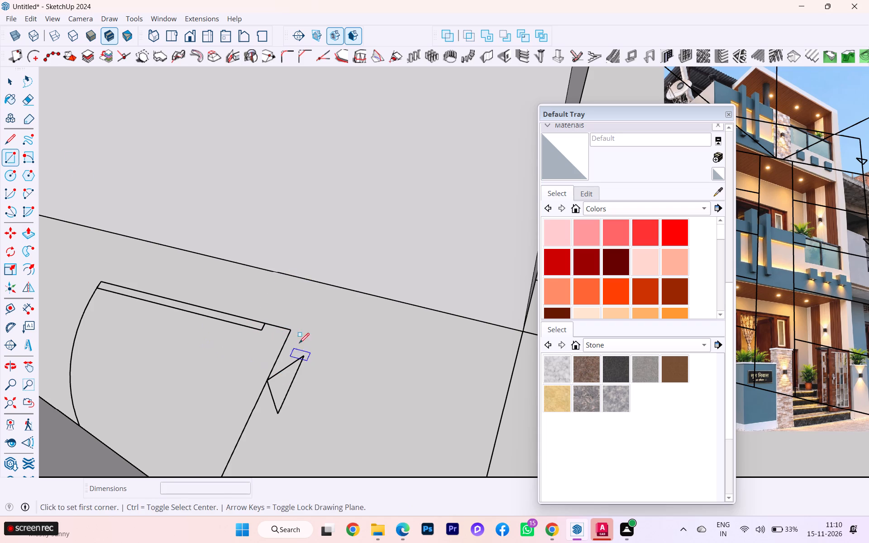
left_click(291, 334)
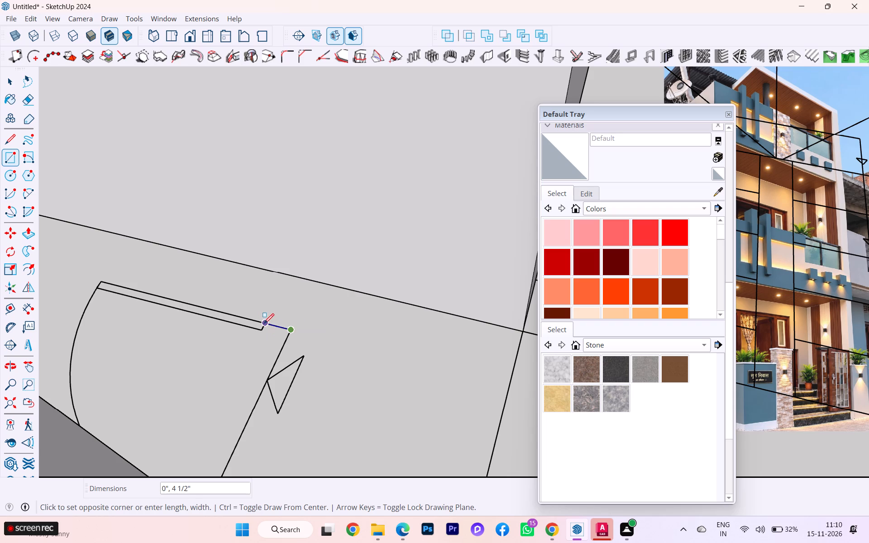
left_click(264, 324)
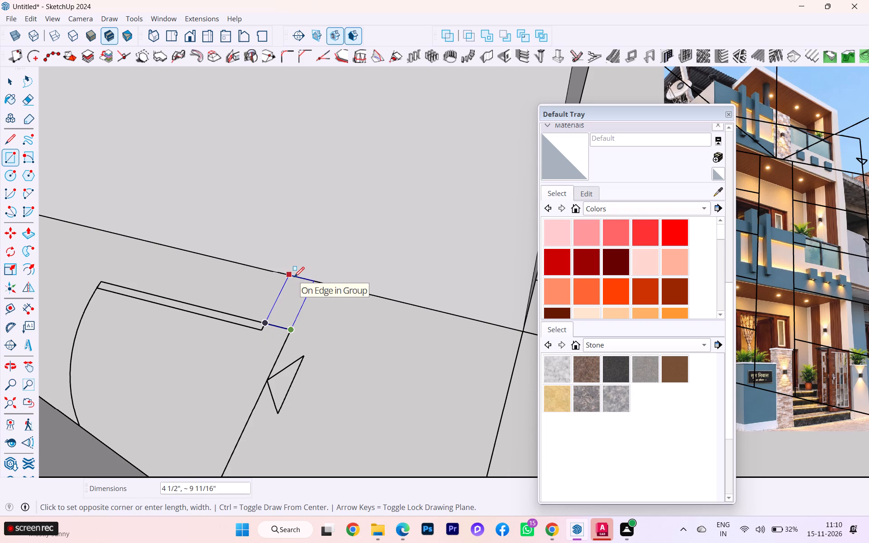
left_click(294, 277)
left_click(10, 85)
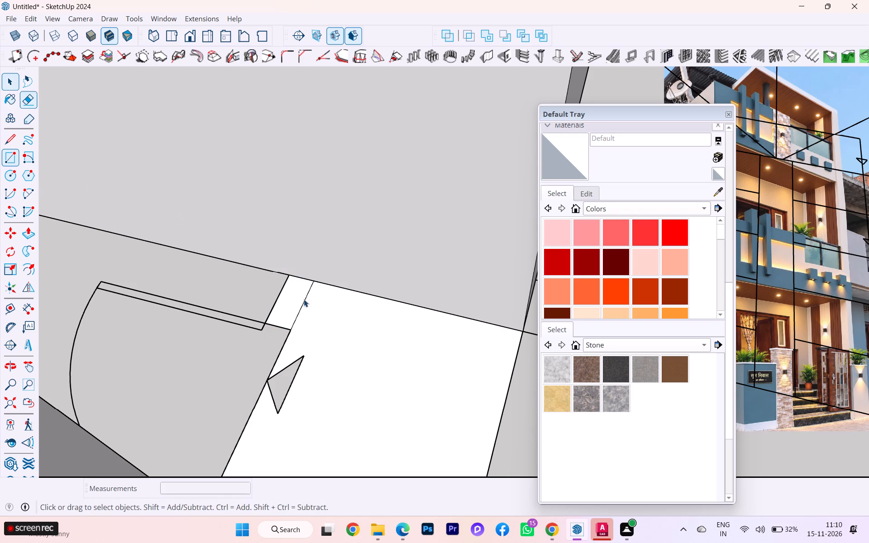
left_click(446, 414)
key("Delete")
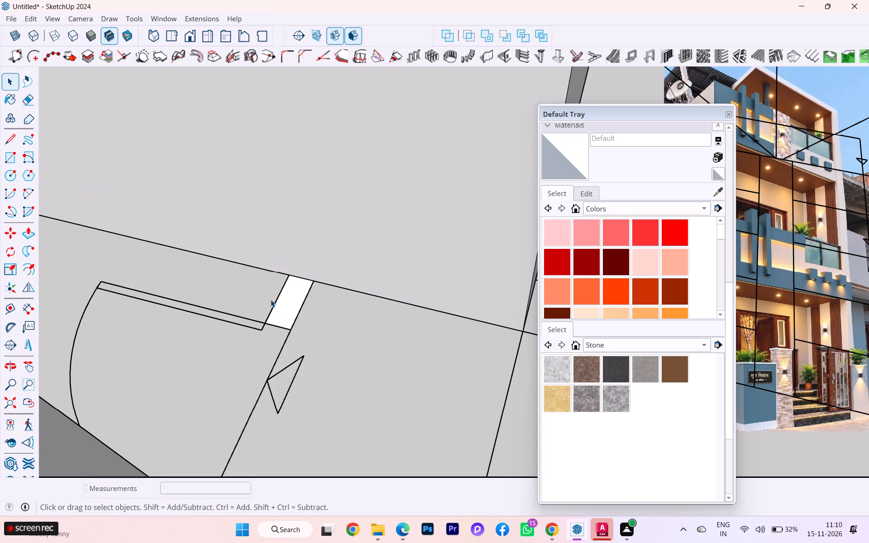
Group the small rectangle beside the door and pull its face up level with the neighbouring wall's top.
double_click(279, 307)
right_click(280, 308)
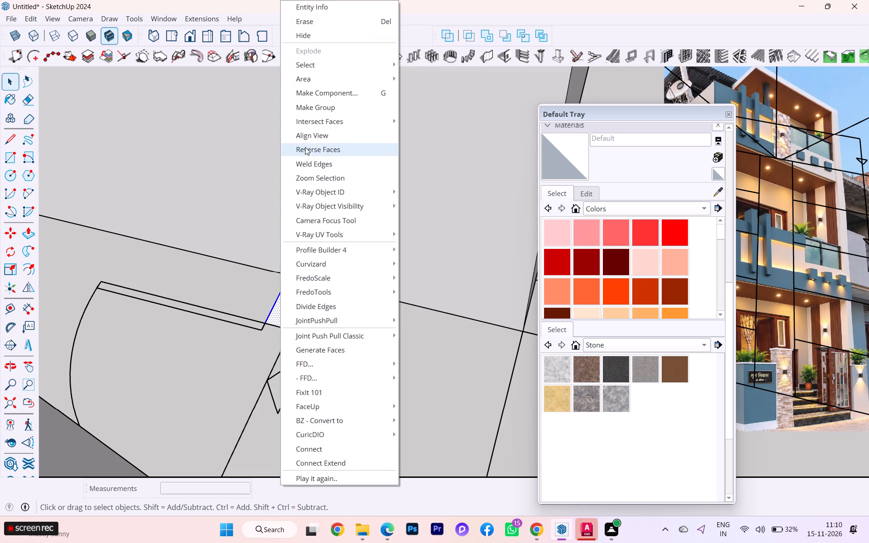
left_click(314, 113)
double_click(293, 292)
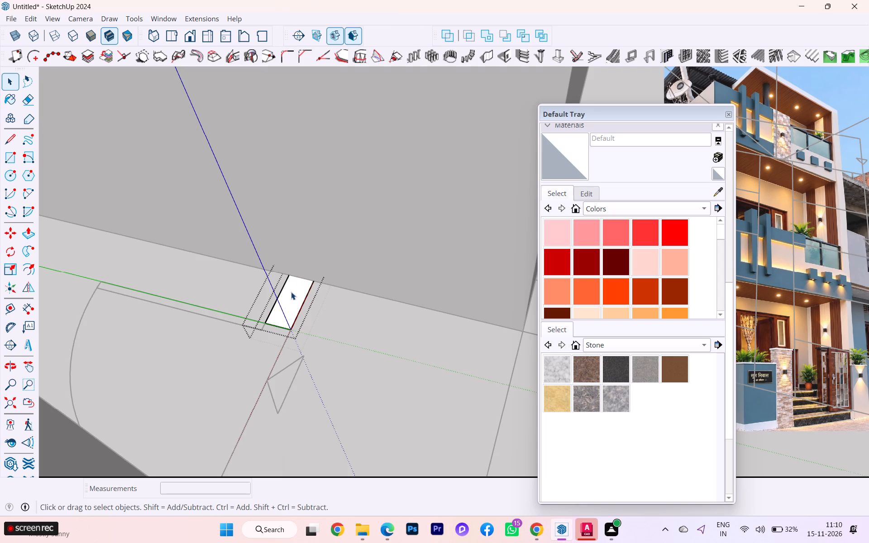
key("p")
left_click(290, 292)
scroll(298, 331, "down", 5)
scroll(300, 343, "up", 1)
scroll(300, 343, "down", 1)
scroll(299, 343, "up", 1)
scroll(300, 343, "down", 6)
scroll(298, 346, "up", 2)
scroll(298, 346, "down", 4)
scroll(319, 347, "up", 1)
scroll(320, 348, "down", 1)
scroll(405, 386, "down", 1)
scroll(405, 386, "up", 2)
scroll(405, 386, "down", 3)
scroll(404, 387, "up", 2)
scroll(409, 395, "down", 2)
scroll(411, 398, "up", 4)
scroll(411, 399, "down", 4)
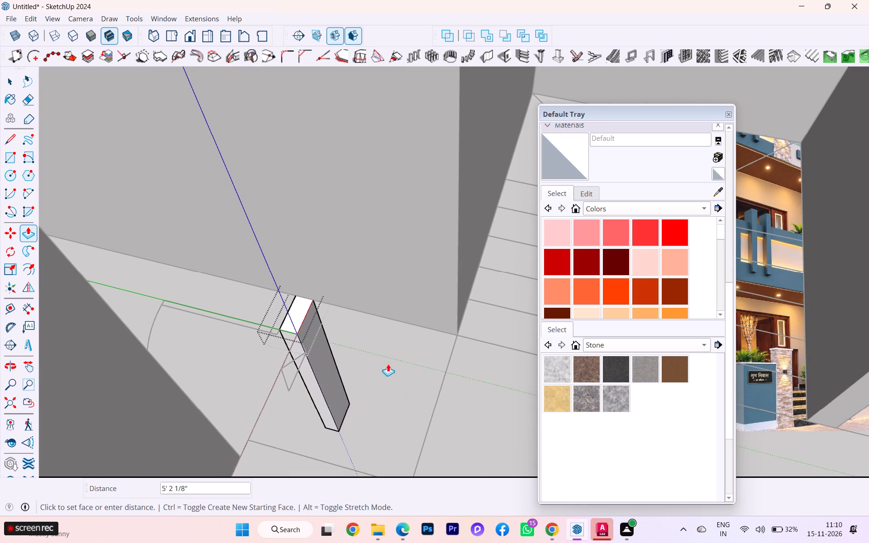
scroll(362, 338, "down", 1)
scroll(361, 337, "up", 1)
scroll(361, 336, "down", 8)
scroll(382, 245, "down", 3)
scroll(374, 240, "up", 3)
scroll(365, 233, "down", 7)
scroll(368, 255, "up", 1)
scroll(375, 268, "down", 4)
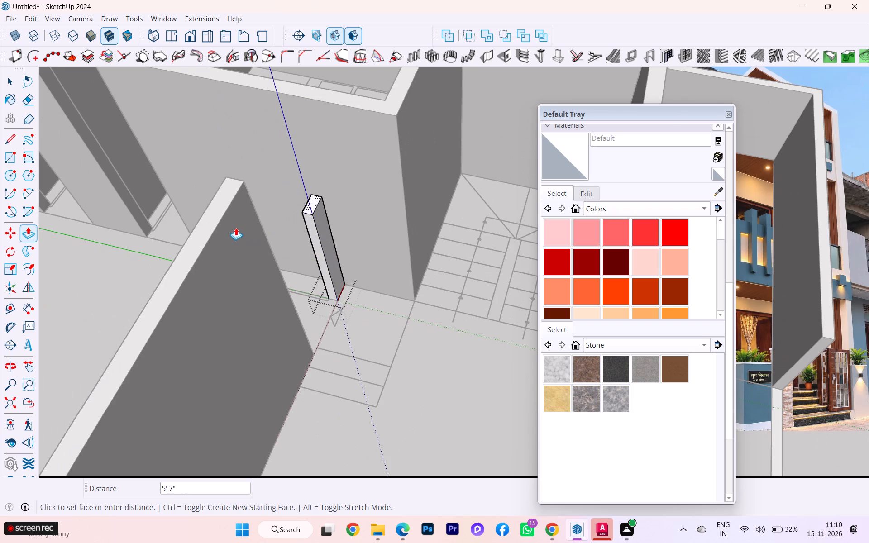
left_click(221, 214)
left_click(4, 77)
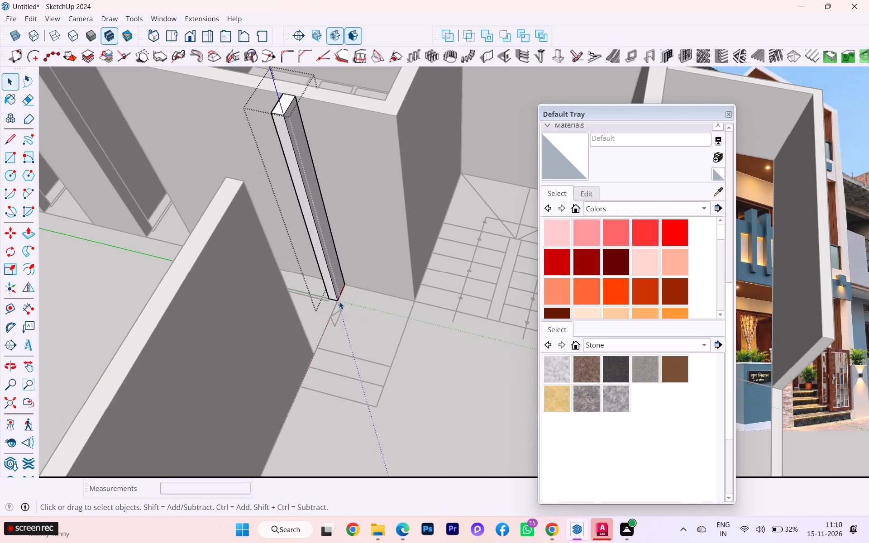
left_click(467, 358)
Push the top face of the ungrouped wall stub beside the toilet doorway down 10' to the floor.
left_click(320, 245)
left_click(372, 229)
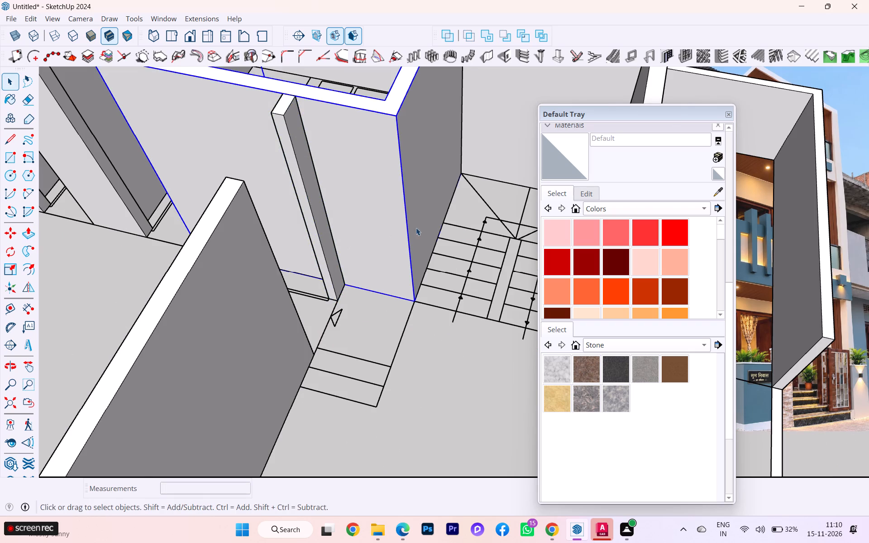
scroll(463, 233, "down", 1)
scroll(464, 235, "up", 2)
scroll(465, 235, "down", 4)
scroll(466, 284, "down", 2)
middle_click(326, 305)
middle_click_drag(326, 305, 493, 314)
middle_click_drag(355, 321, 534, 348)
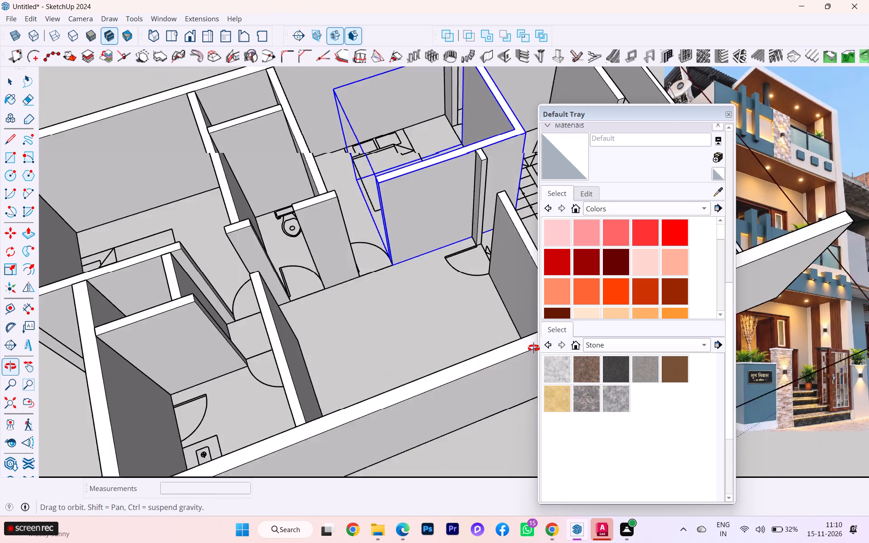
middle_click_drag(534, 348, 502, 329)
scroll(334, 224, "up", 3)
scroll(294, 232, "up", 2)
scroll(306, 246, "down", 1)
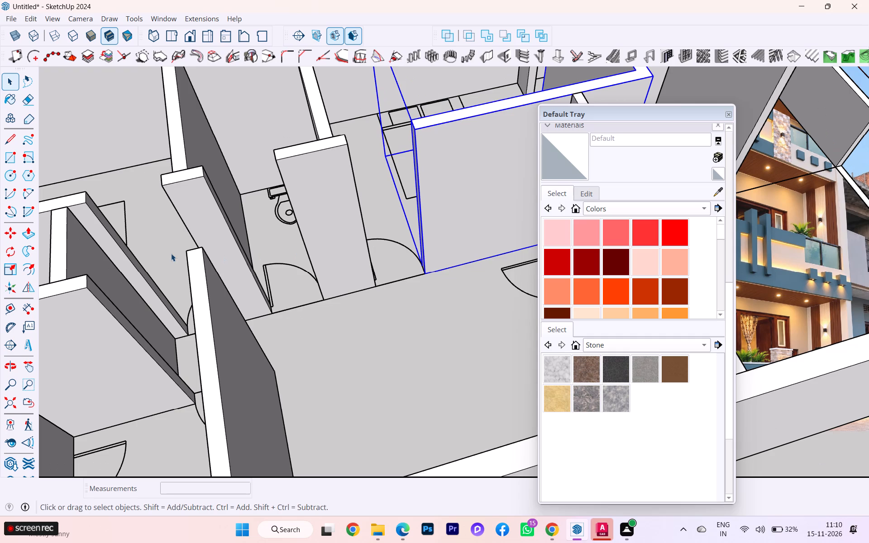
left_click(196, 204)
triple_click(198, 204)
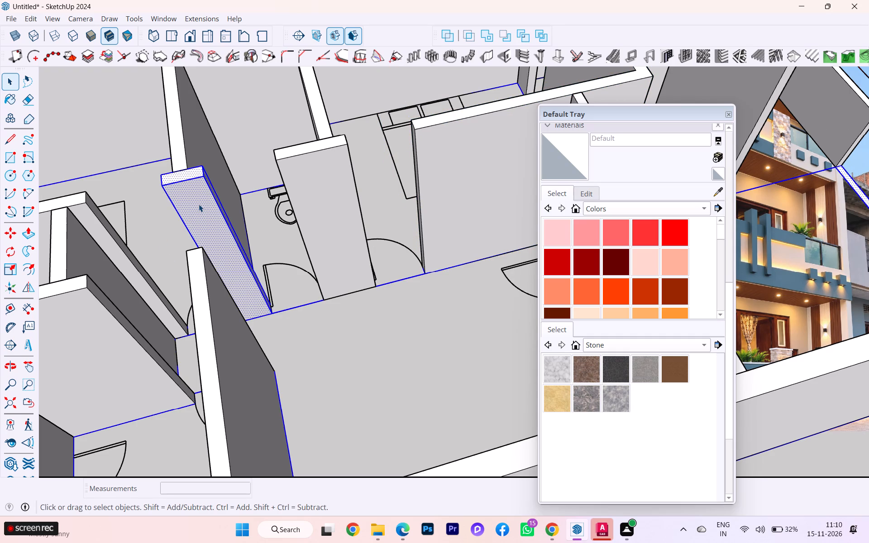
left_click(199, 204)
scroll(194, 168, "up", 2)
left_click(182, 176)
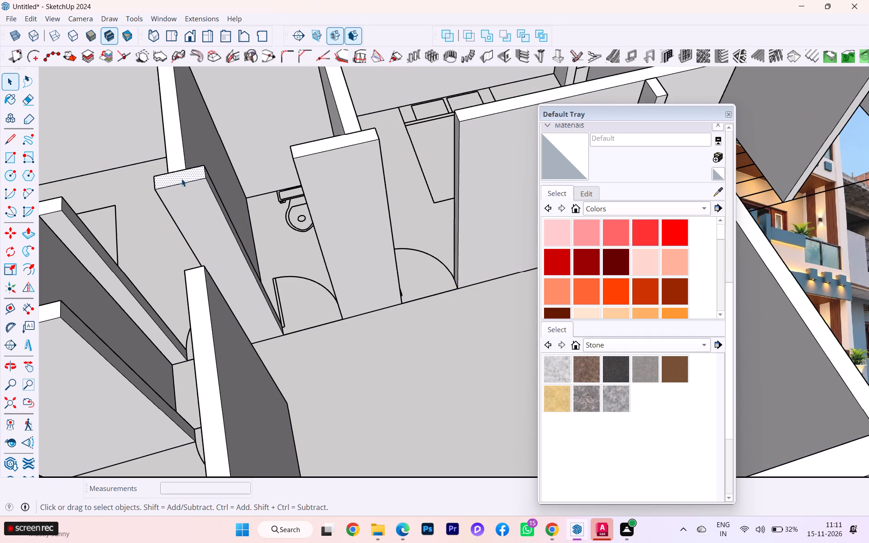
key("p")
left_click(181, 179)
left_click(282, 331)
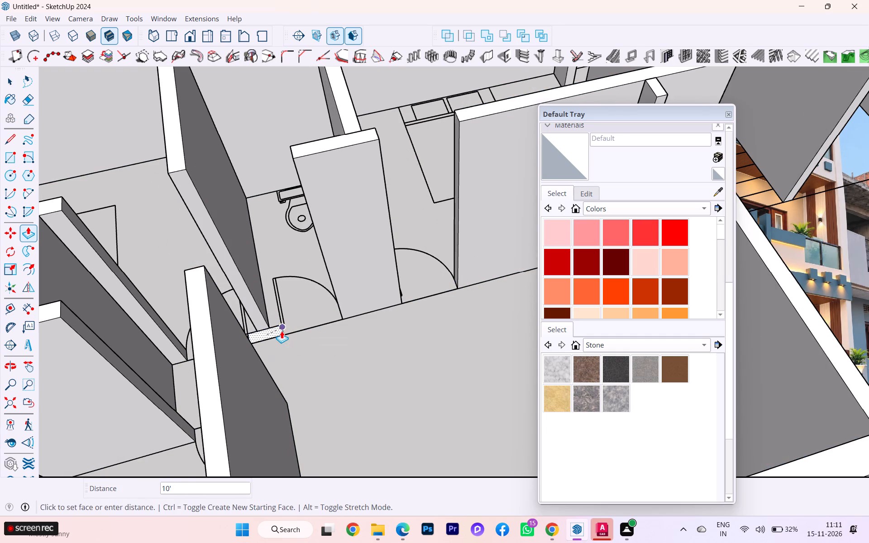
key("Escape")
Draw a rectangle about 6" by 1' 4 15/16" on the floor between the two door leaves, where the stub stood.
scroll(278, 327, "down", 1)
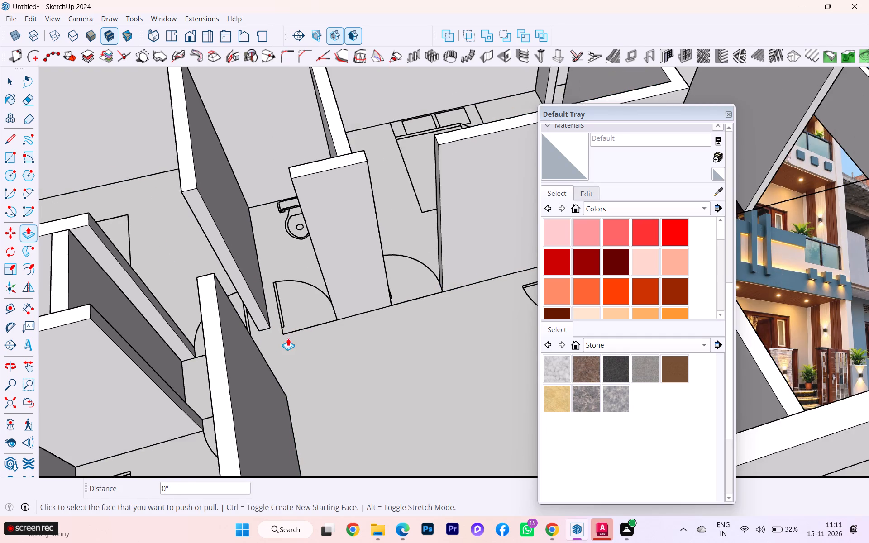
middle_click_drag(284, 338, 124, 342)
left_click(10, 81)
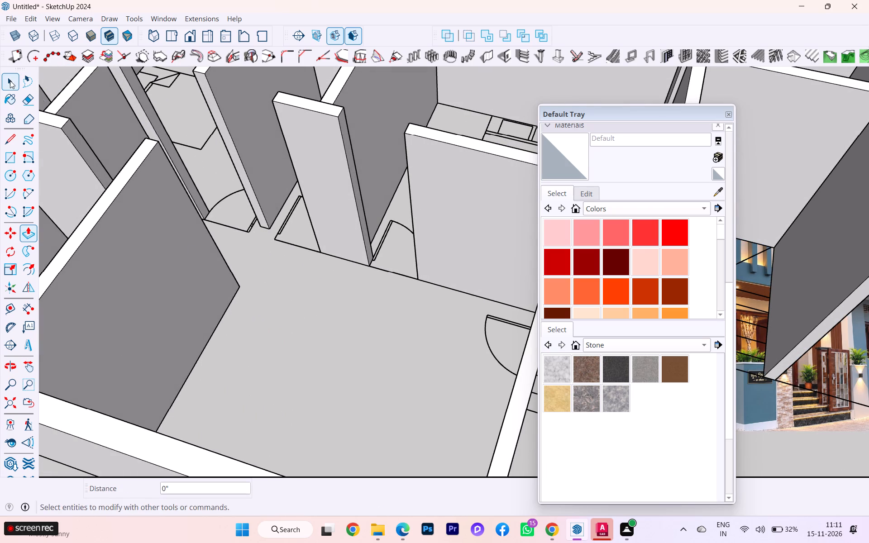
scroll(229, 211, "up", 5)
scroll(242, 229, "down", 1)
scroll(254, 253, "up", 2)
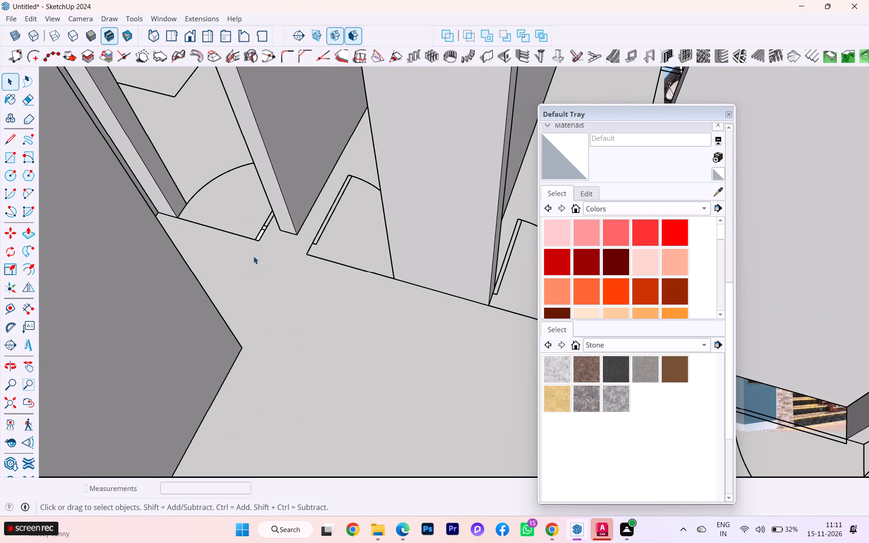
key("r")
scroll(271, 250, "up", 7)
left_click(253, 239)
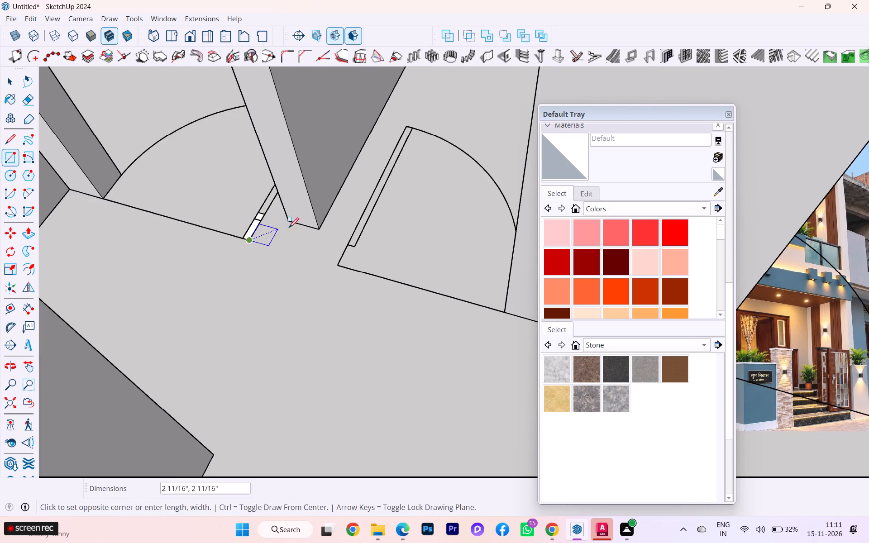
left_click(348, 238)
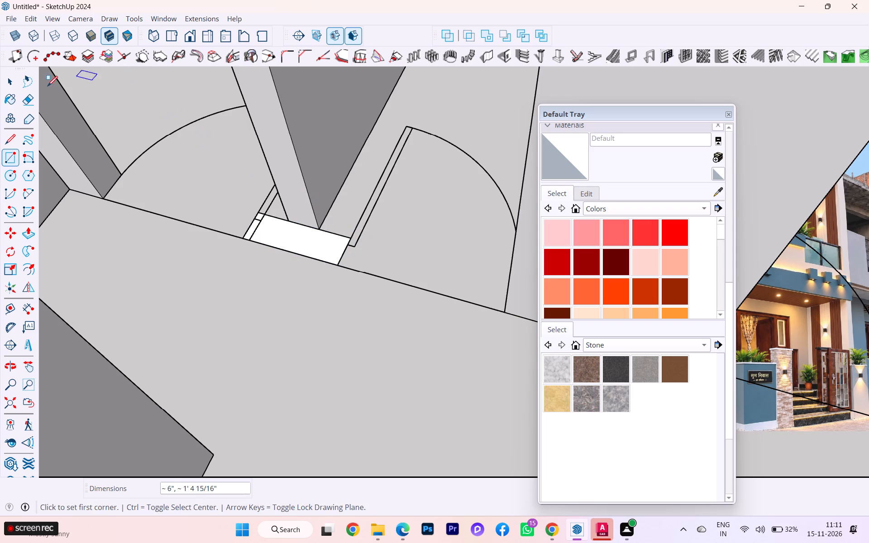
left_click(16, 85)
Group the rectangle between the two doors and pull its face up 10' to the neighbouring wall's top.
double_click(321, 243)
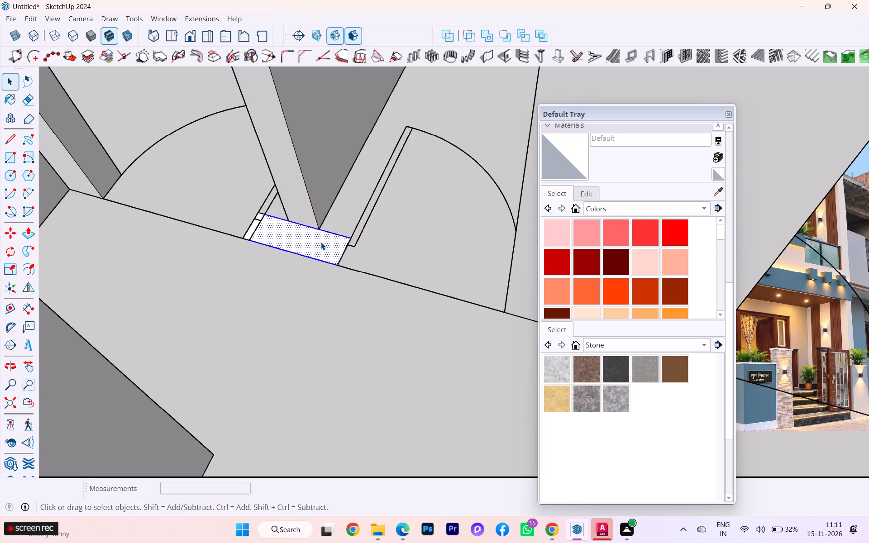
right_click(321, 242)
left_click(336, 110)
double_click(306, 235)
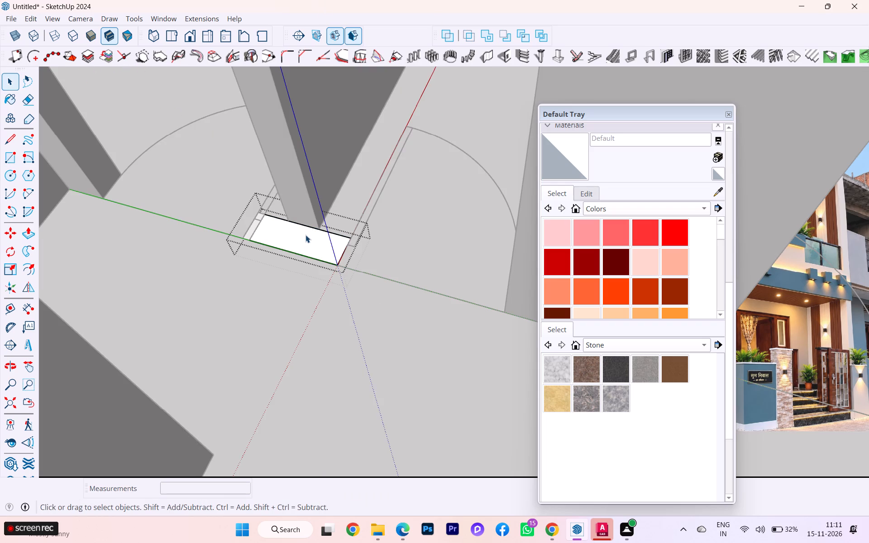
left_click(302, 240)
key("p")
left_click(302, 240)
scroll(276, 200, "down", 3)
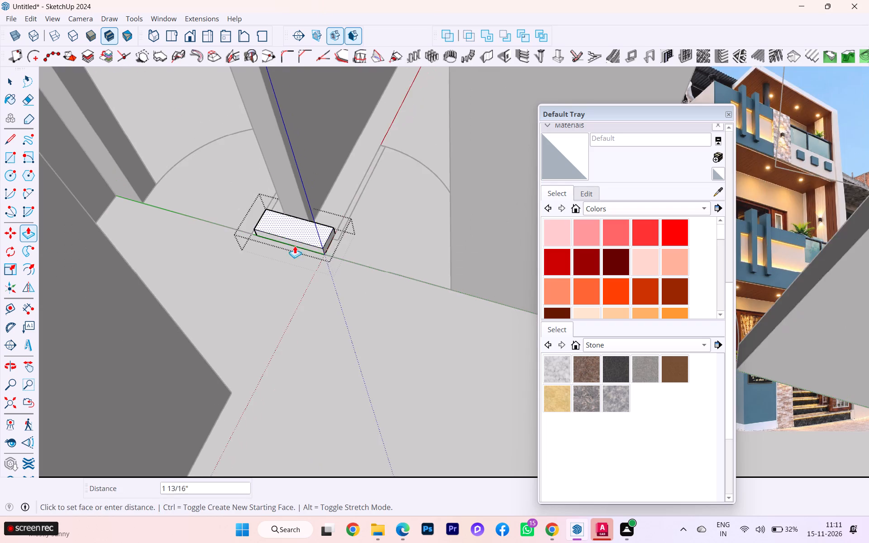
scroll(295, 246, "down", 3)
scroll(294, 246, "up", 1)
scroll(294, 246, "down", 6)
scroll(287, 253, "up", 7)
scroll(287, 254, "down", 2)
scroll(287, 262, "up", 3)
scroll(288, 263, "down", 2)
scroll(289, 267, "up", 2)
scroll(289, 267, "down", 2)
scroll(300, 283, "up", 1)
scroll(308, 310, "down", 11)
scroll(326, 356, "up", 2)
scroll(326, 356, "down", 2)
scroll(327, 357, "up", 1)
scroll(328, 358, "down", 1)
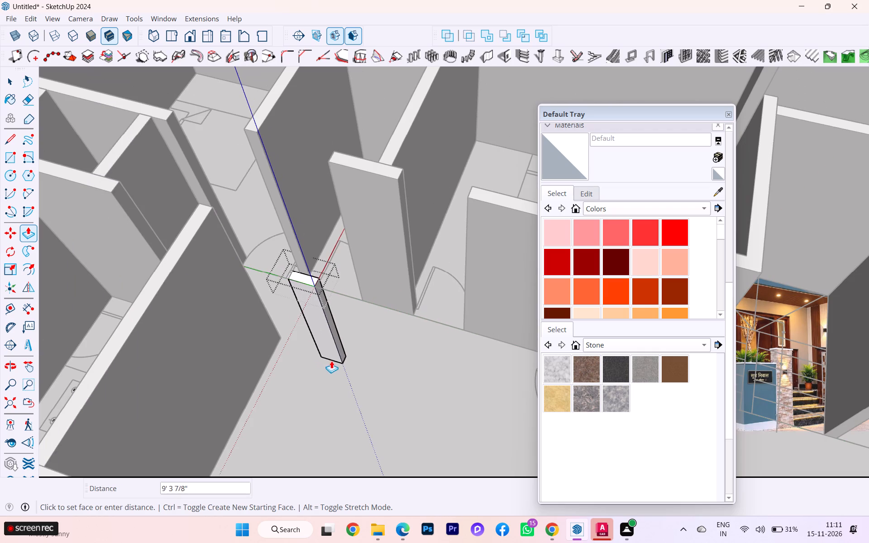
left_click(335, 163)
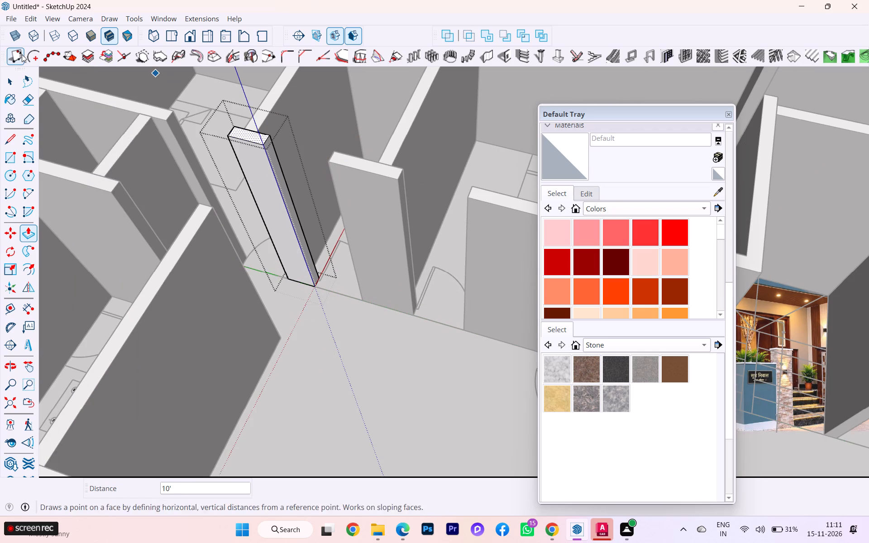
left_click(9, 79)
left_click(324, 317)
Check the neighbouring wall piece between the two doorways by opening its group, and select the whole group.
scroll(340, 286, "up", 1)
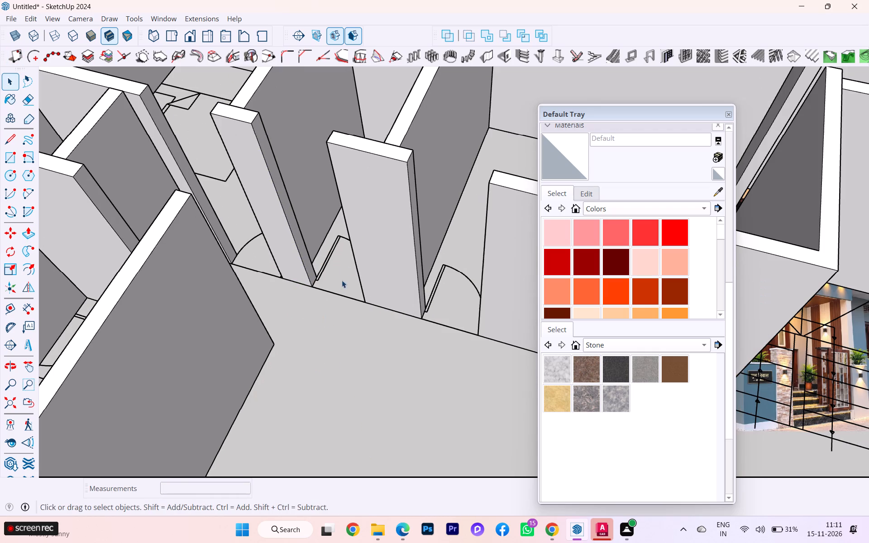
double_click(385, 148)
left_click(385, 148)
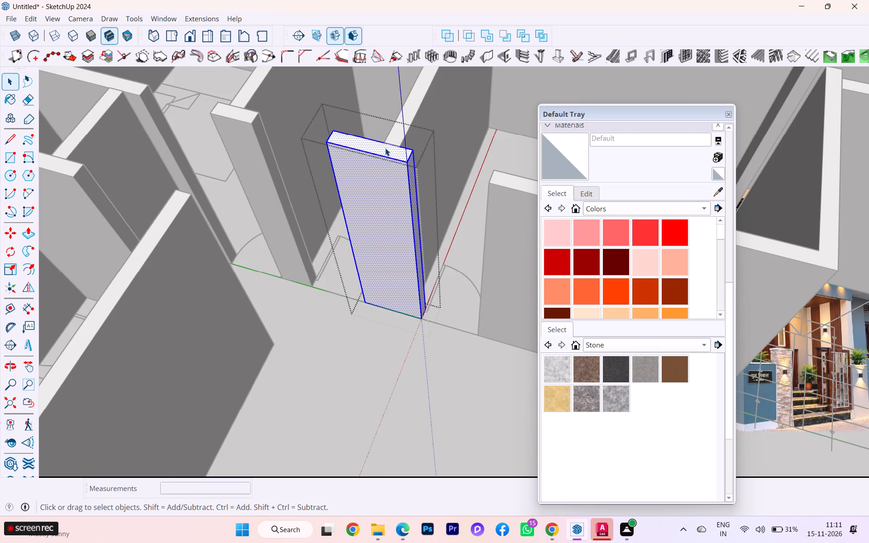
left_click(372, 349)
left_click(395, 164)
scroll(373, 227, "down", 4)
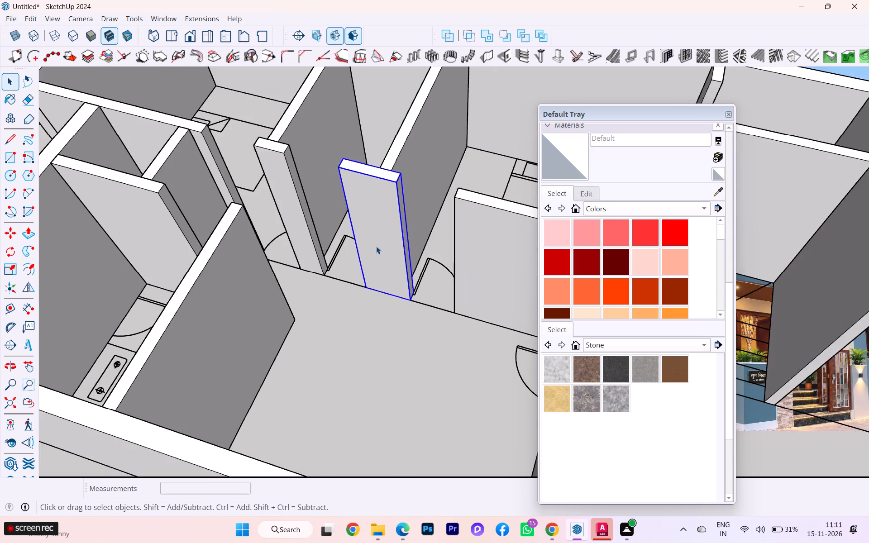
Check the house's interior walls and stubs one by one to see whether each is a separate group.
left_click(406, 161)
left_click(206, 161)
left_click(162, 179)
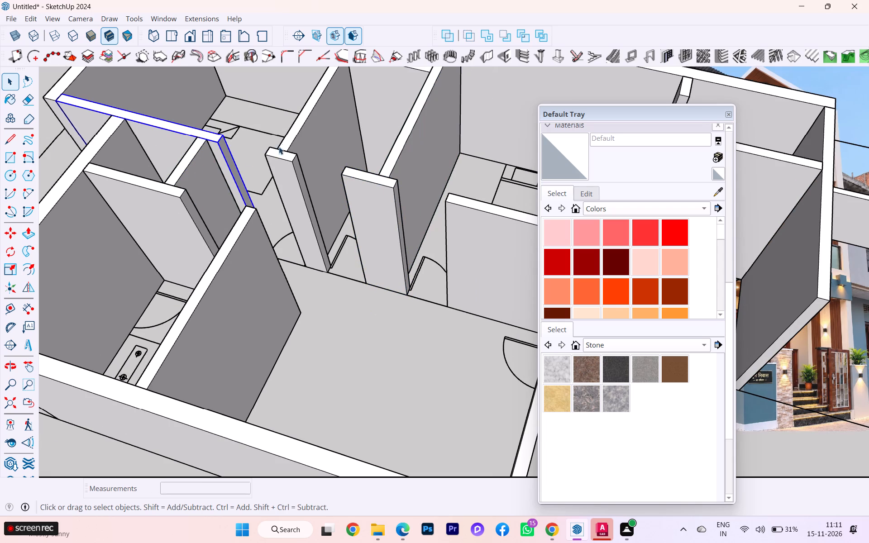
left_click(290, 134)
left_click(286, 164)
left_click(236, 243)
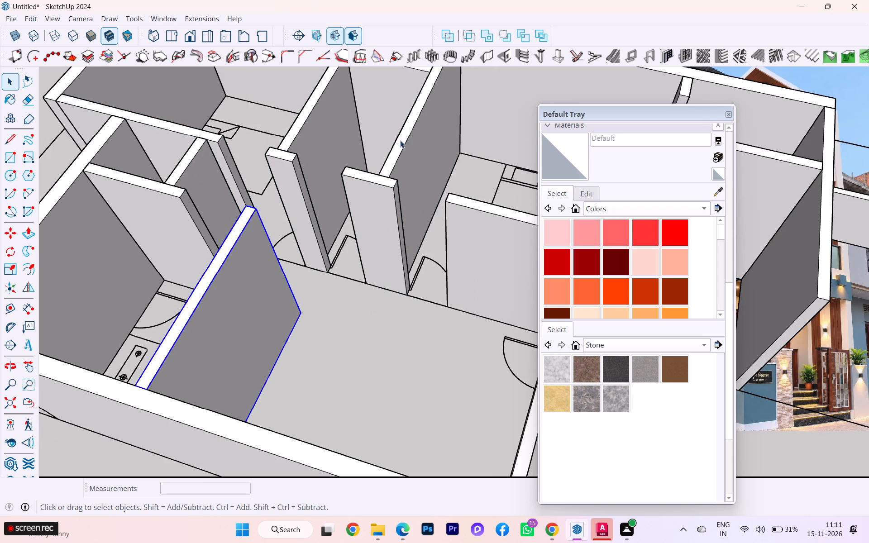
left_click(413, 130)
scroll(301, 198, "down", 1)
scroll(297, 202, "up", 1)
scroll(294, 207, "down", 3)
left_click(472, 229)
left_click(504, 246)
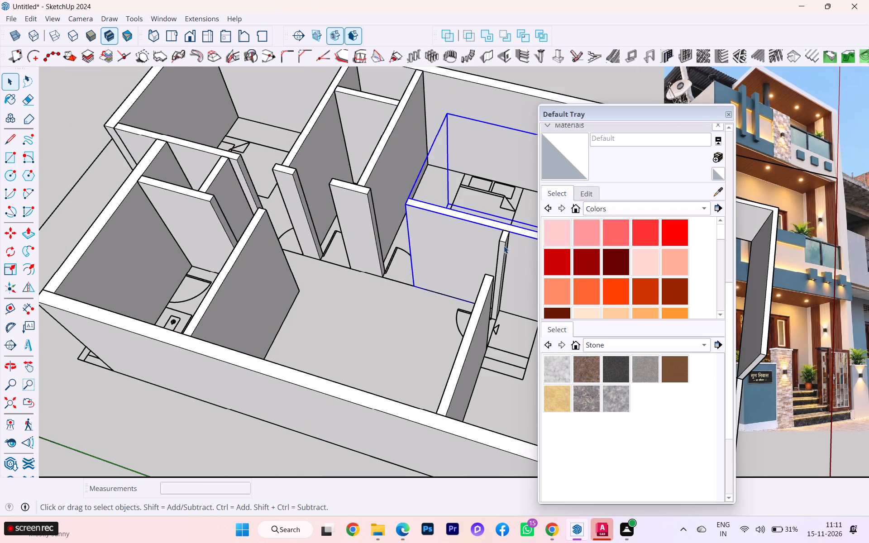
left_click(469, 309)
left_click(472, 332)
scroll(259, 327, "down", 3)
scroll(222, 322, "up", 1)
scroll(213, 322, "down", 1)
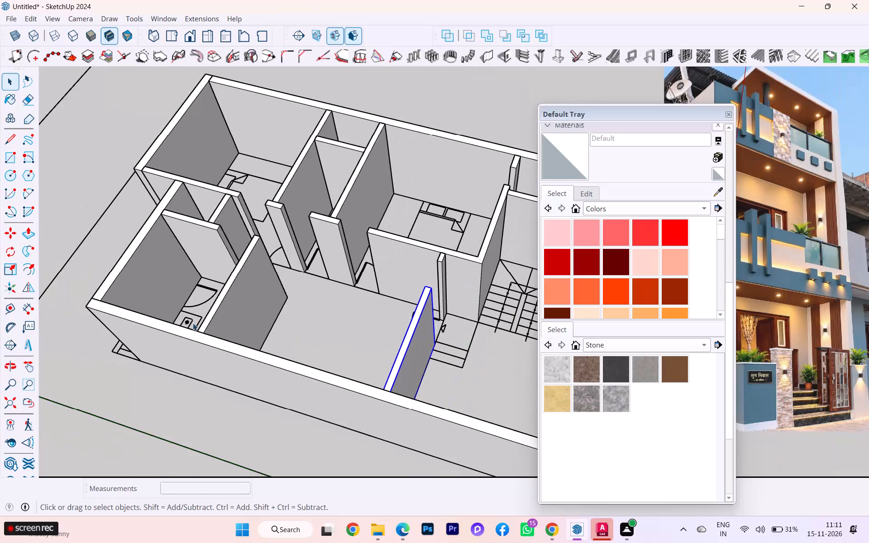
scroll(241, 327, "down", 1)
scroll(240, 327, "up", 1)
left_click(513, 205)
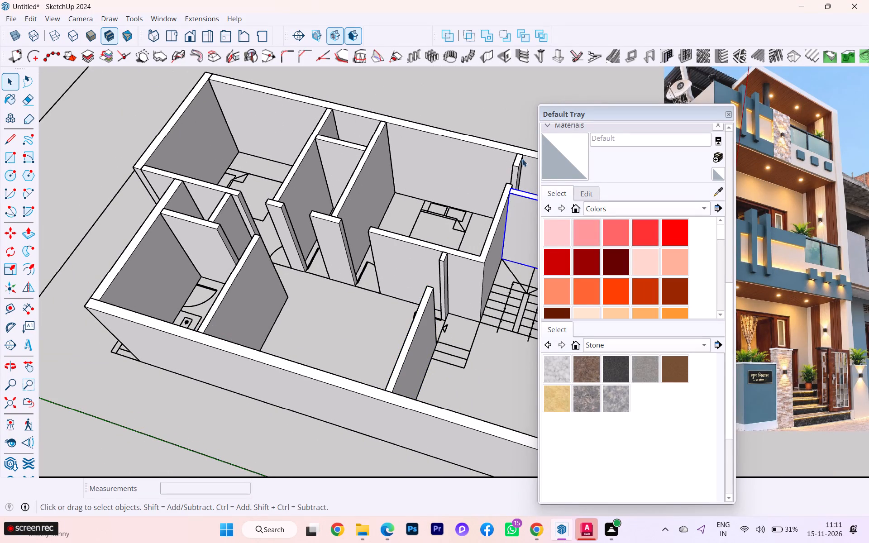
left_click(512, 166)
Select all the house's outer, partition, stub and front walls together and merge them into one solid with Union.
scroll(79, 227, "down", 3)
scroll(37, 242, "down", 3)
scroll(65, 248, "up", 1)
scroll(68, 248, "down", 1)
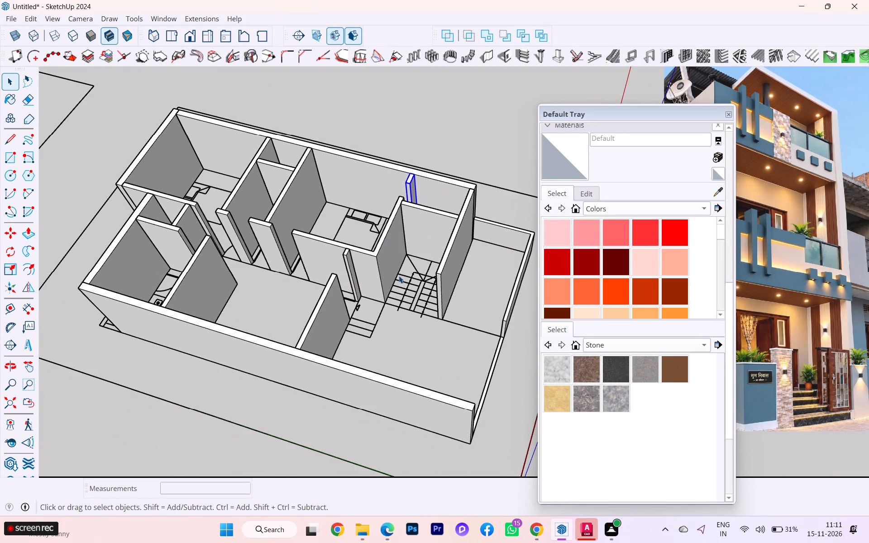
left_click(492, 233)
left_click(438, 238, "ctrl")
left_click(430, 227, "ctrl")
left_click(396, 234, "ctrl")
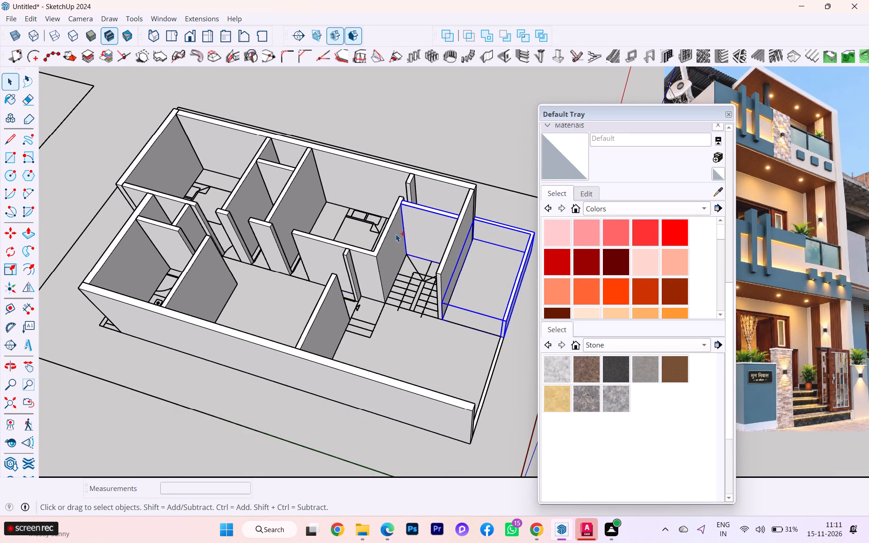
left_click(414, 188, "ctrl")
left_click(404, 175, "ctrl")
left_click(344, 174, "ctrl")
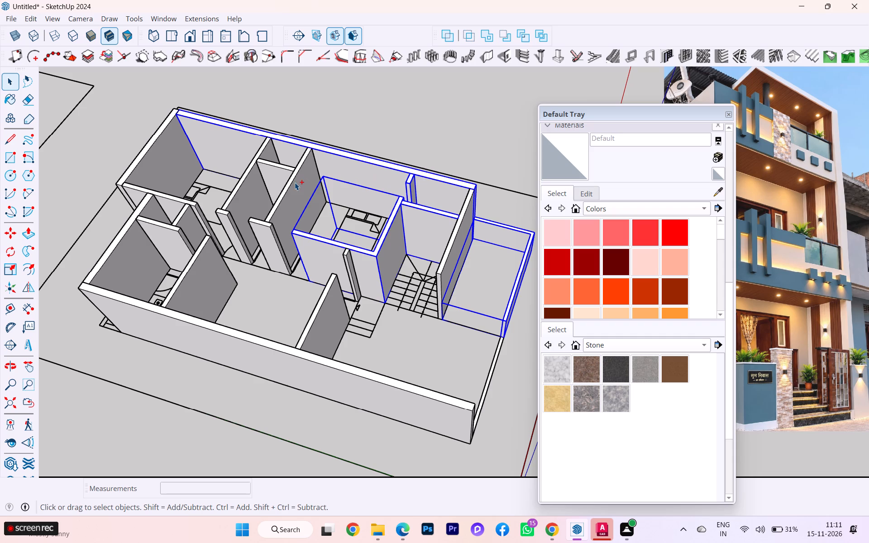
left_click(295, 182, "ctrl")
left_click(273, 176, "ctrl")
left_click(245, 186, "ctrl")
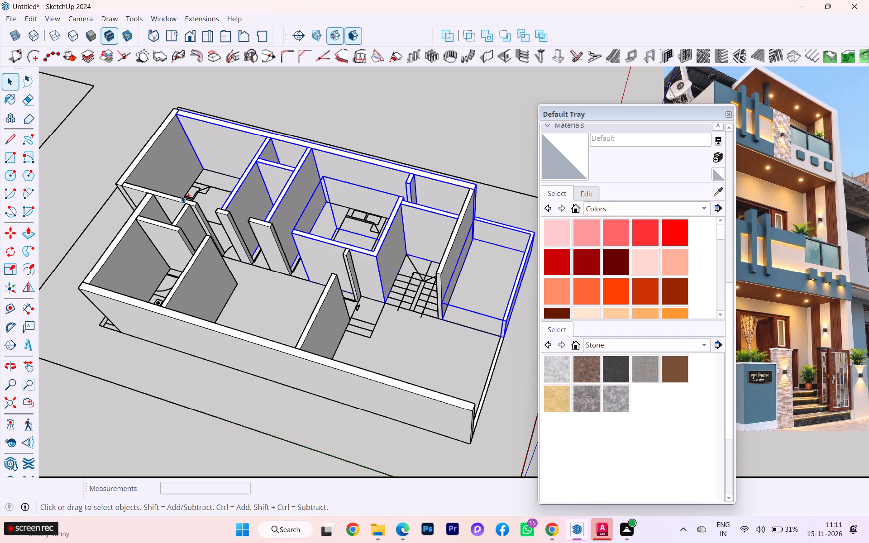
left_click(178, 203, "ctrl")
left_click(151, 165, "ctrl")
left_click(126, 224, "ctrl")
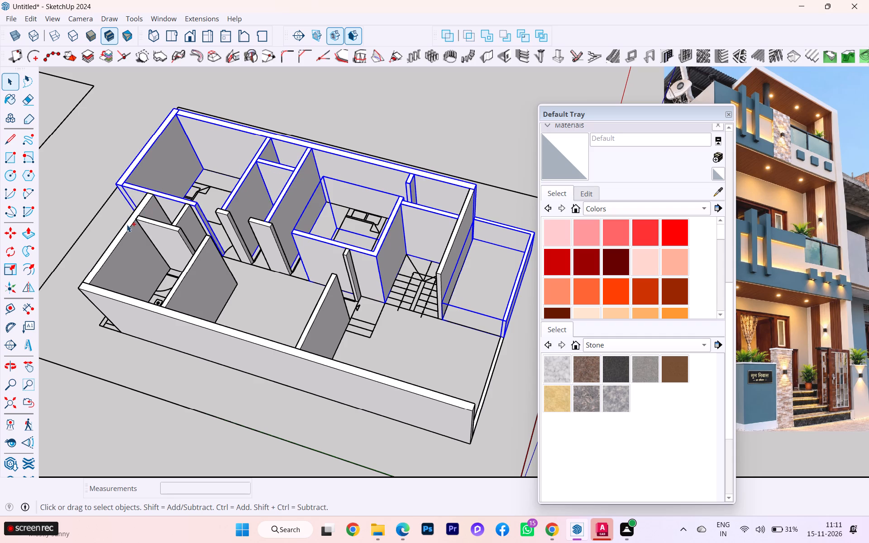
left_click(169, 225, "ctrl")
left_click(147, 305, "ctrl")
left_click(201, 282, "ctrl")
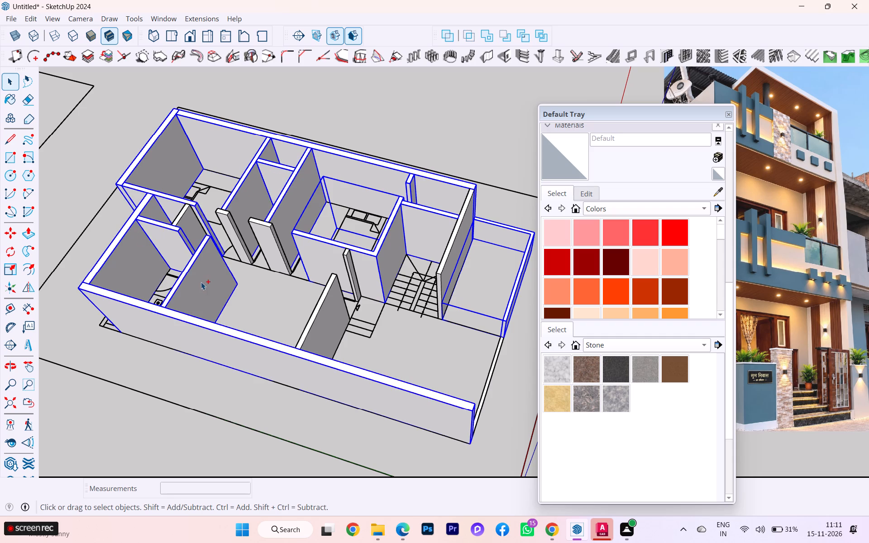
left_click(322, 308, "ctrl")
left_click(353, 268, "ctrl")
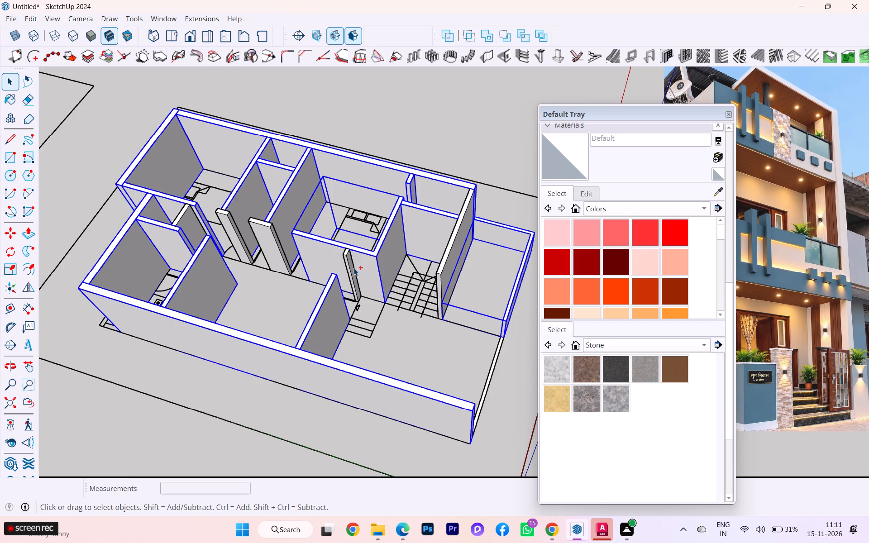
left_click(442, 264, "ctrl")
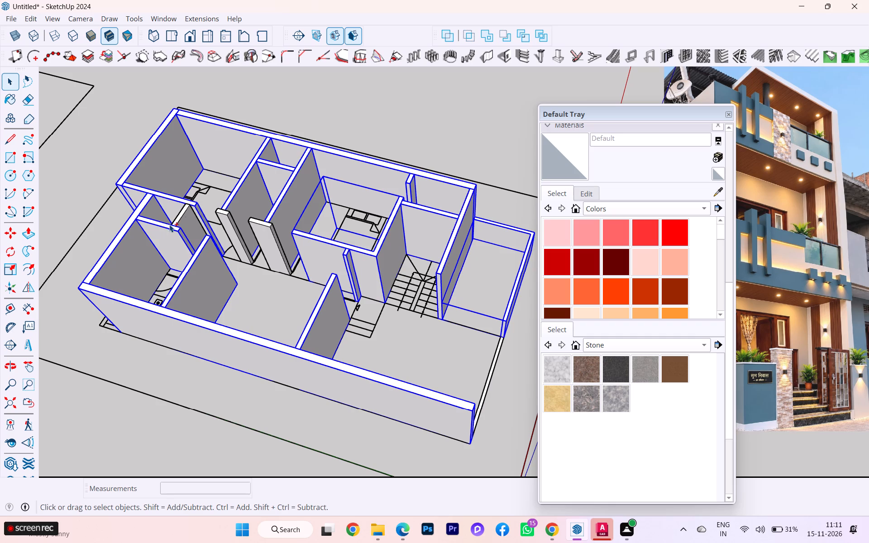
left_click(189, 214, "ctrl")
left_click_drag(224, 216, 221, 223, "ctrl")
left_click(261, 232, "ctrl")
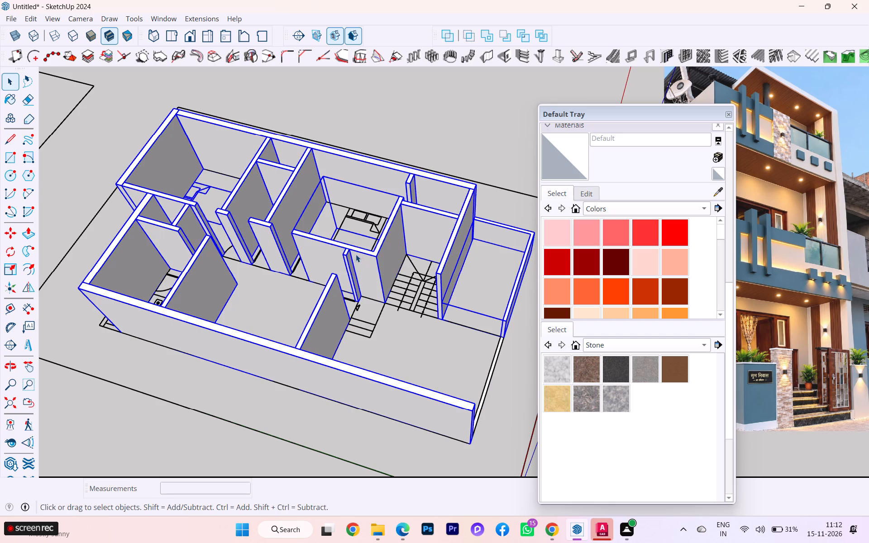
left_click(490, 34)
left_click(489, 272)
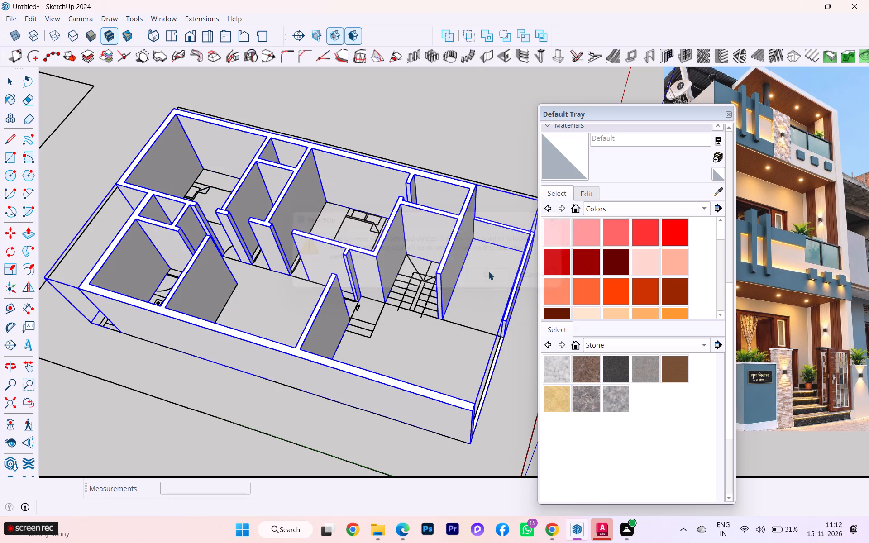
left_click(13, 79)
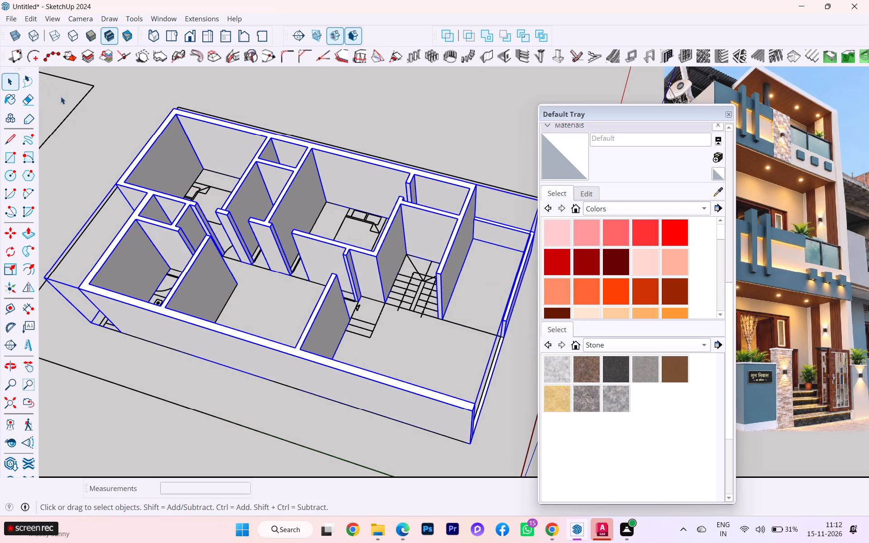
left_click(83, 122)
Open the merged wall group and select the short top end edges of the three wall ends beside the bedroom and toilet doorways.
double_click(272, 236)
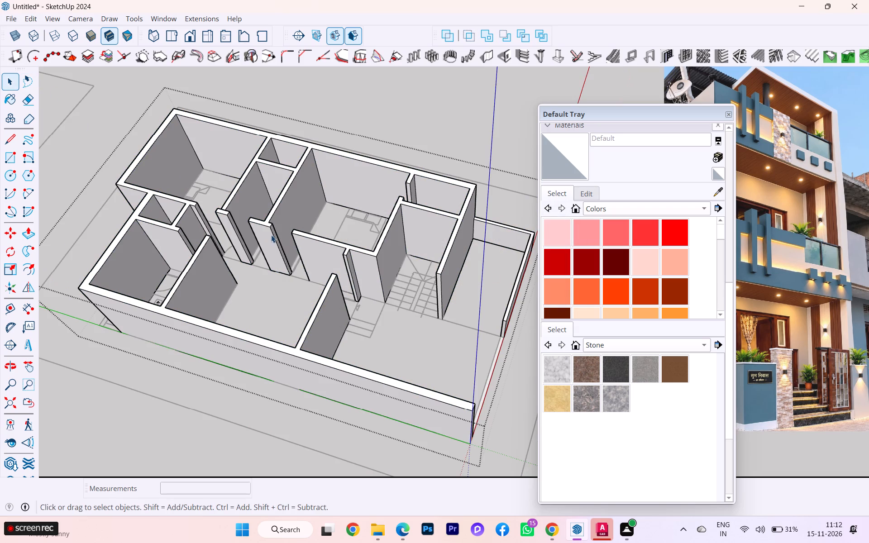
scroll(257, 225, "up", 2)
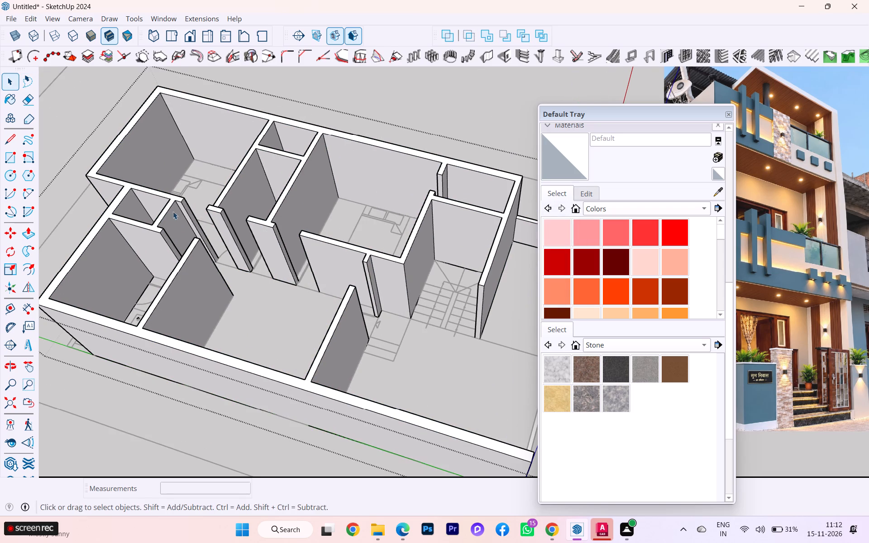
left_click(185, 203)
scroll(185, 204, "up", 6)
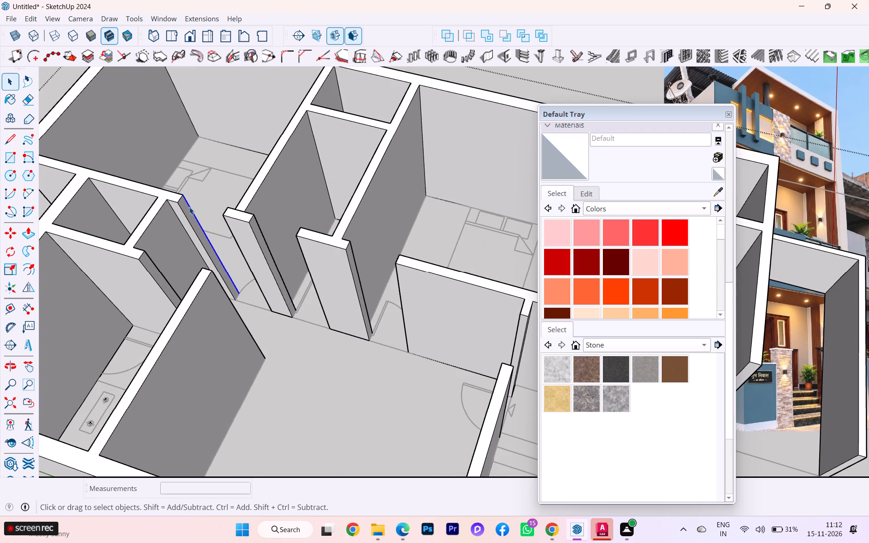
scroll(186, 202, "up", 3)
left_click(178, 197)
scroll(180, 210, "down", 1)
scroll(180, 210, "up", 1)
scroll(180, 210, "down", 2)
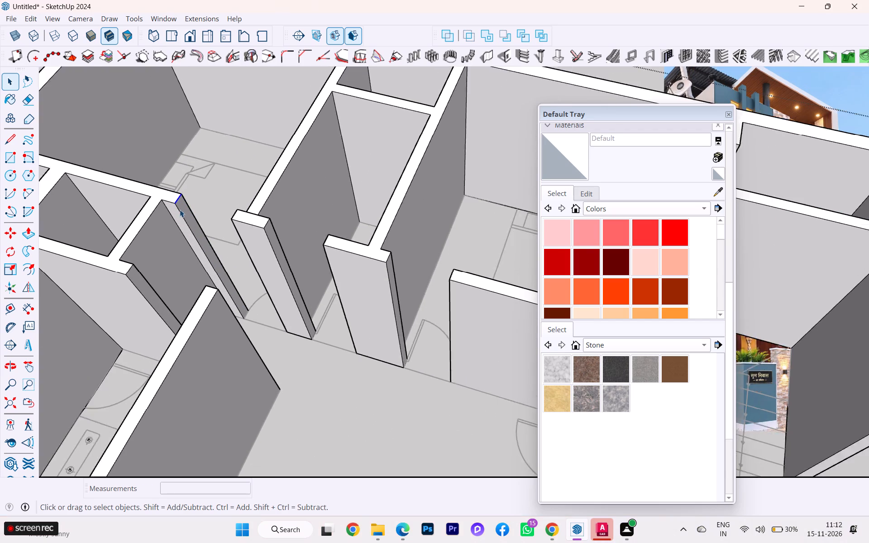
scroll(180, 210, "down", 1)
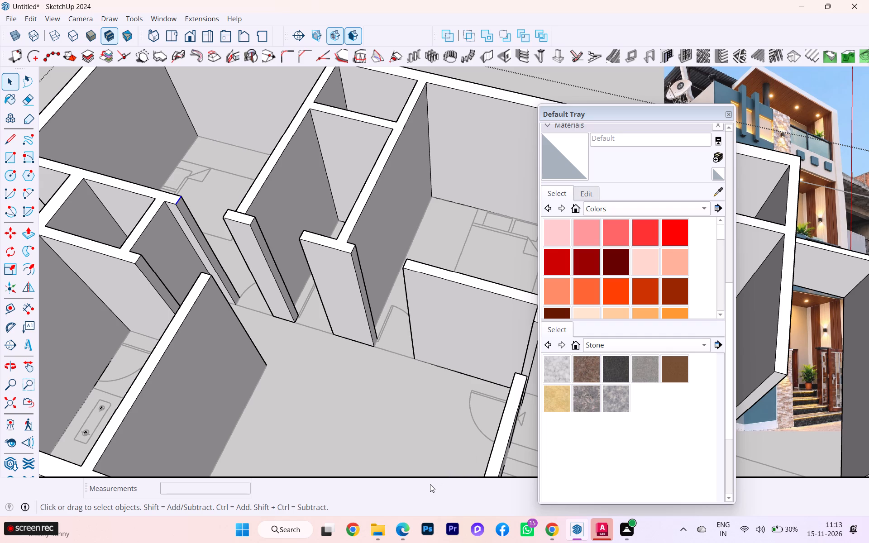
scroll(439, 346, "down", 3)
scroll(313, 255, "up", 2)
scroll(296, 242, "down", 2)
scroll(291, 238, "up", 2)
scroll(295, 258, "down", 1)
scroll(295, 258, "up", 1)
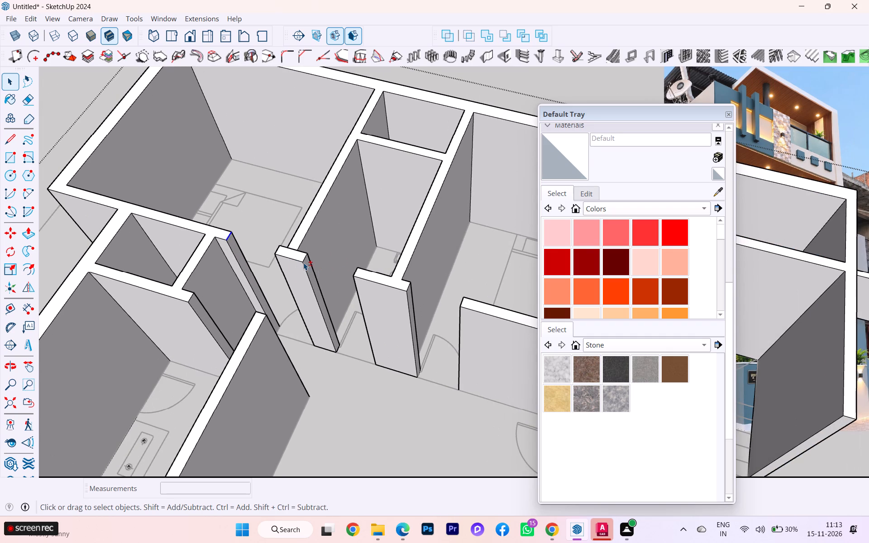
left_click(303, 259, "shift")
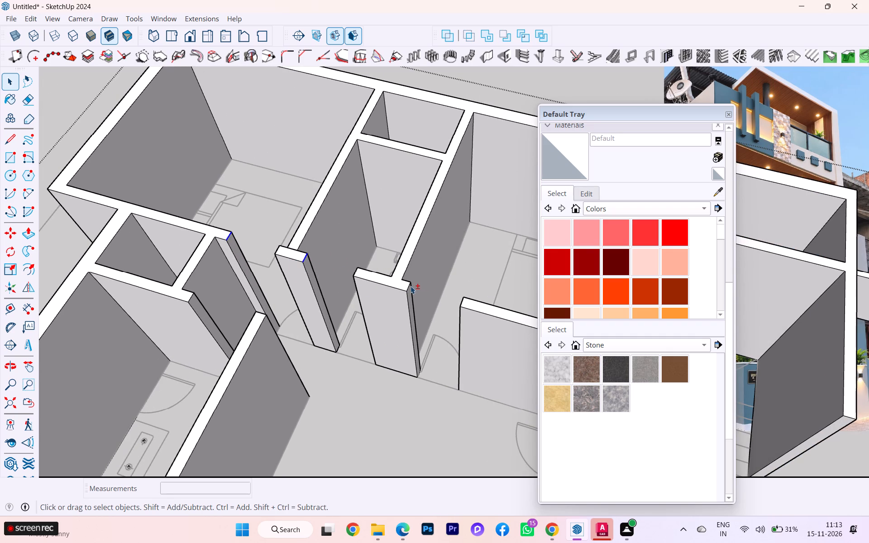
left_click(411, 286, "shift")
Reselect the short top end edges inside the wall group, including the partition end nearest the hall and the three doorway wall ends.
scroll(263, 270, "down", 5)
middle_click_drag(243, 318, 328, 289)
scroll(262, 305, "up", 1)
scroll(262, 305, "down", 1)
scroll(262, 305, "up", 3)
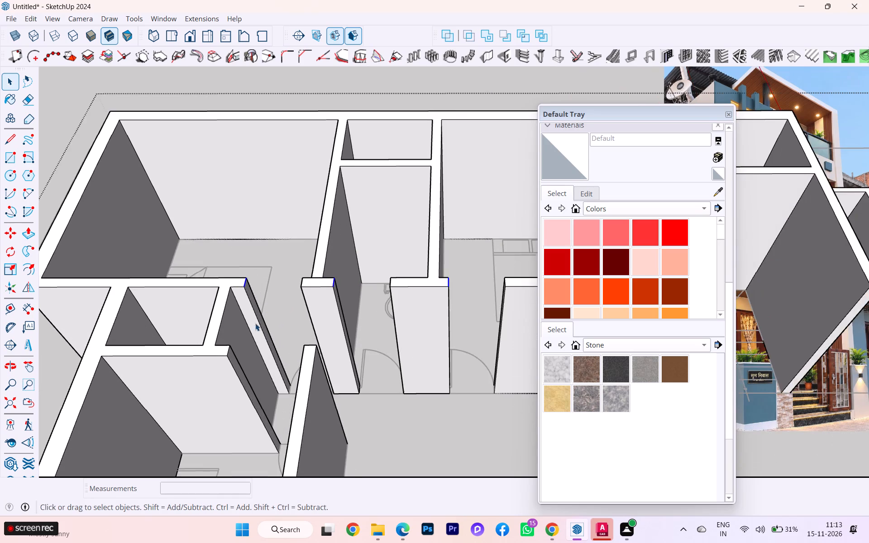
scroll(240, 340, "up", 2)
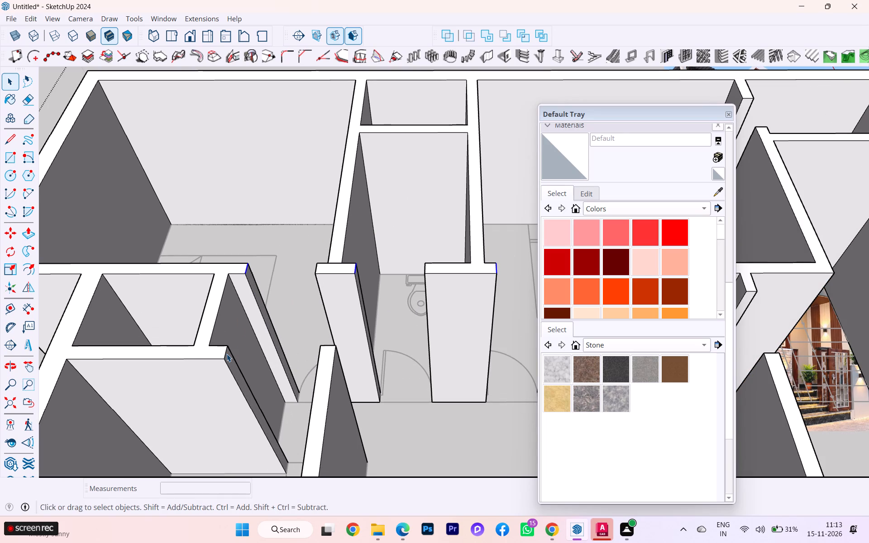
left_click(227, 354)
scroll(152, 351, "down", 2, "shift")
left_click(234, 280, "shift")
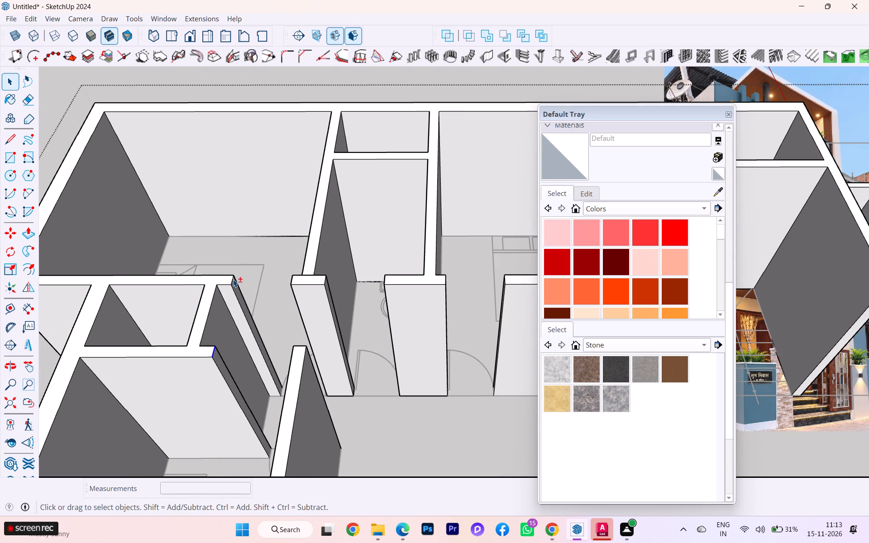
left_click(324, 281, "shift")
scroll(450, 281, "up", 1, "shift")
scroll(454, 281, "down", 1, "shift")
scroll(454, 281, "up", 1, "shift")
scroll(457, 292, "down", 3, "shift")
middle_click_drag(431, 296, 303, 309)
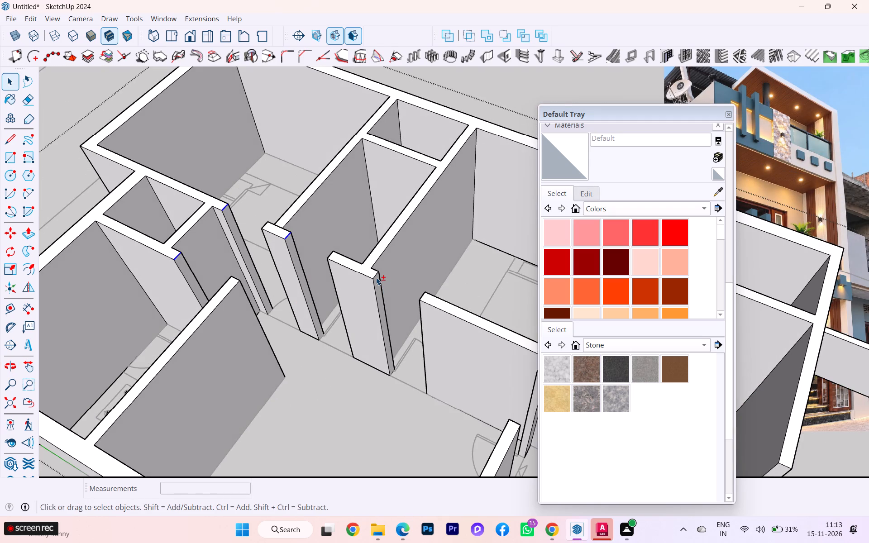
left_click(376, 276, "shift")
Add the top end edges of the stub near the staircase and the far bedroom stub to the selection, then copy all selected edges 3' down.
scroll(316, 242, "down", 10)
scroll(409, 326, "down", 4)
scroll(409, 325, "up", 1)
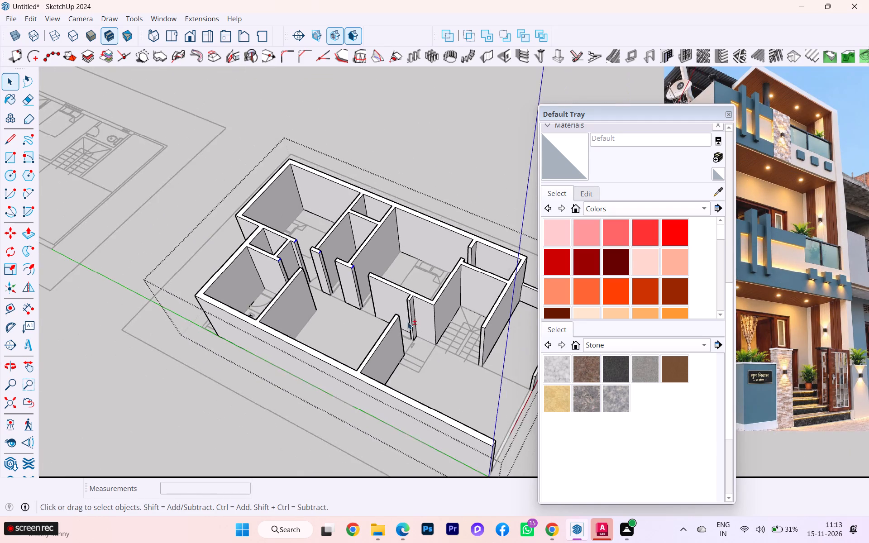
scroll(407, 322, "up", 4)
scroll(401, 303, "down", 1, "shift")
scroll(401, 303, "up", 3, "shift")
scroll(404, 298, "down", 1, "shift")
scroll(404, 298, "up", 4, "shift")
left_click(414, 289, "shift")
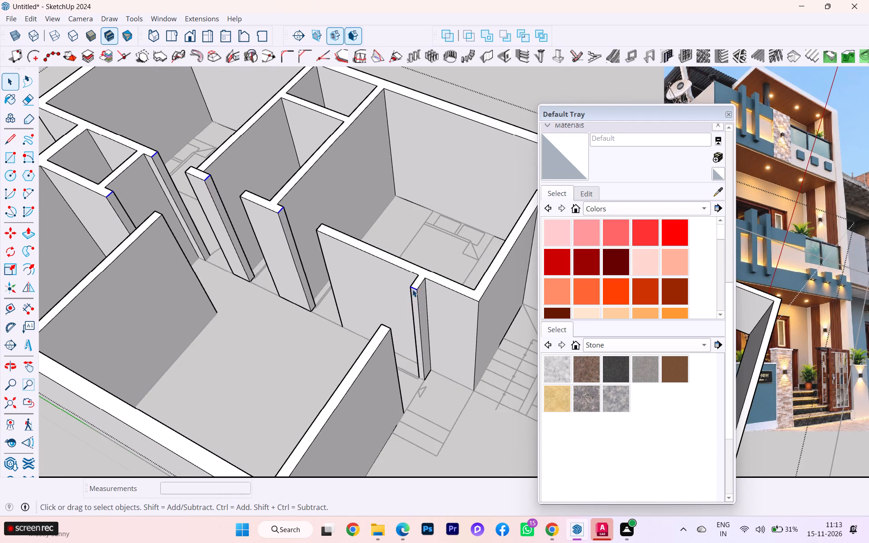
scroll(337, 295, "down", 6)
scroll(483, 268, "down", 2)
scroll(459, 319, "up", 2)
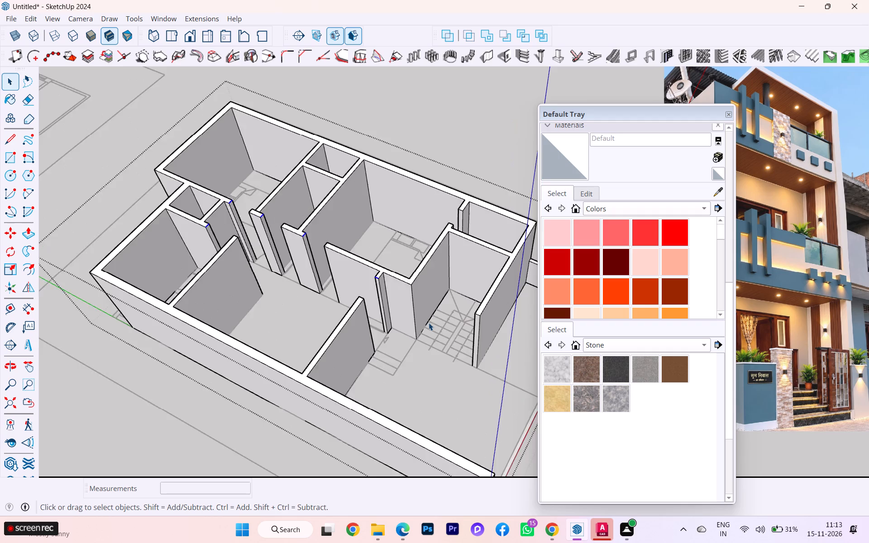
scroll(429, 323, "down", 3)
scroll(379, 337, "down", 2)
scroll(416, 285, "up", 4)
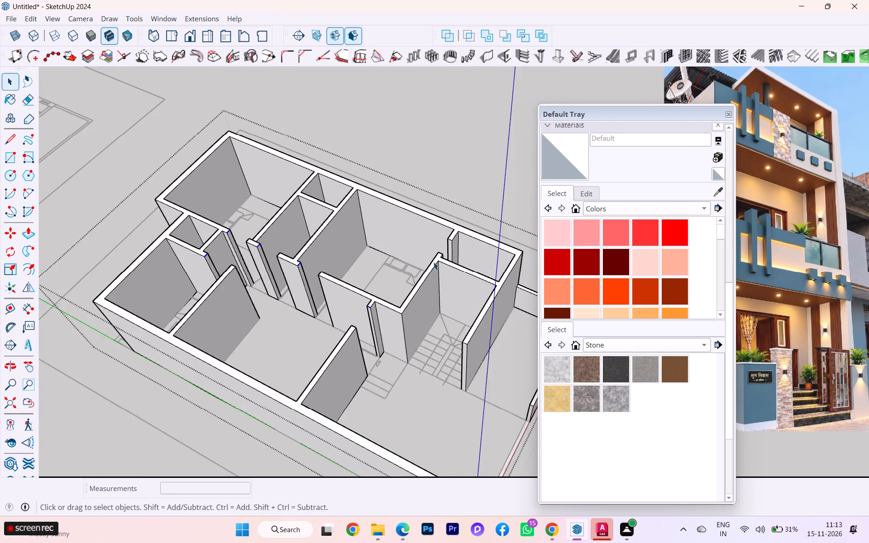
scroll(434, 261, "up", 2)
scroll(441, 257, "down", 1)
scroll(442, 256, "up", 5)
left_click(453, 234, "shift")
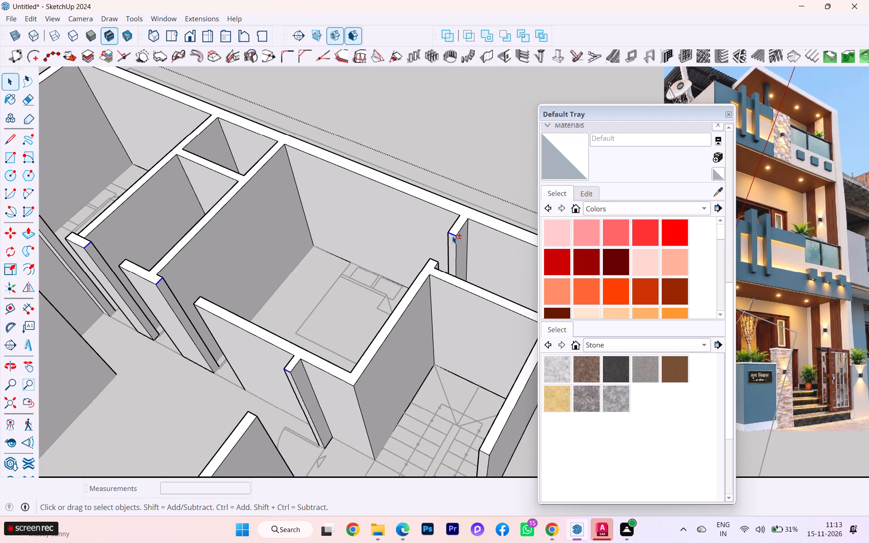
scroll(439, 236, "down", 4)
scroll(438, 236, "up", 1)
scroll(438, 236, "down", 5)
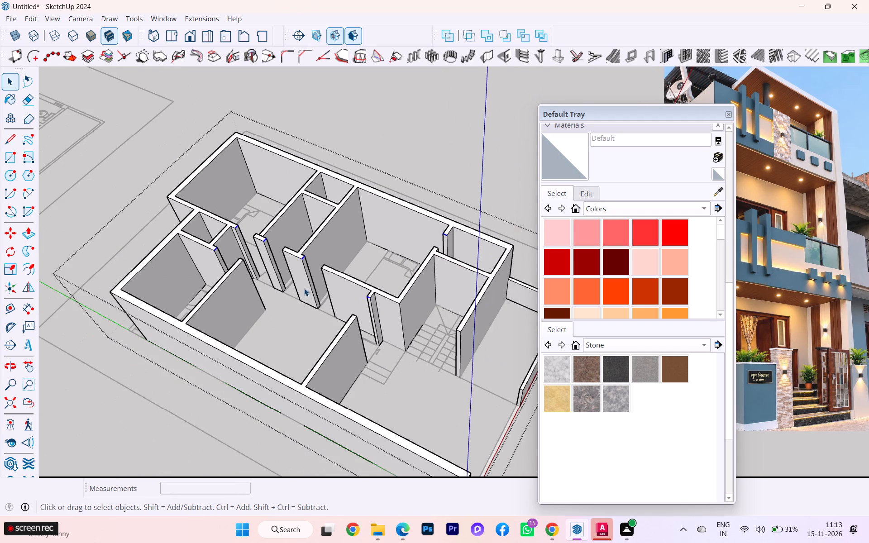
scroll(233, 289, "up", 2)
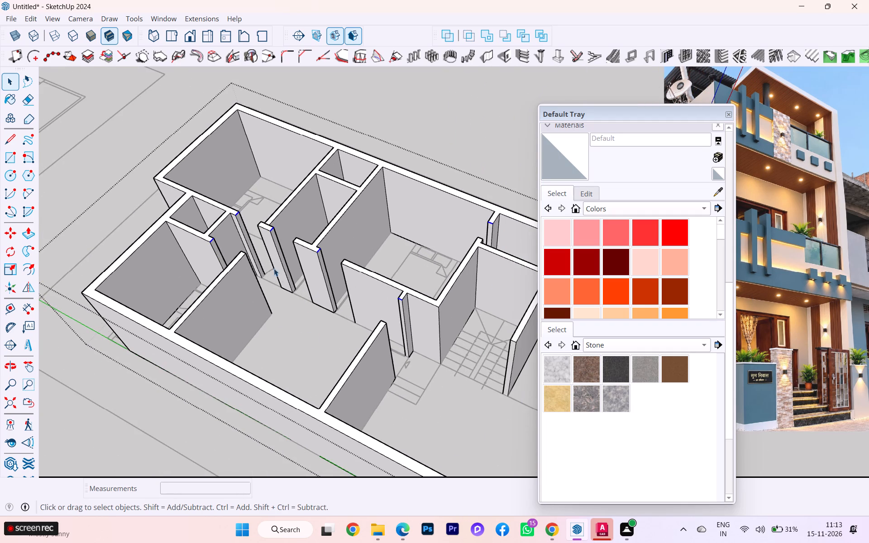
scroll(271, 263, "up", 5)
key("m")
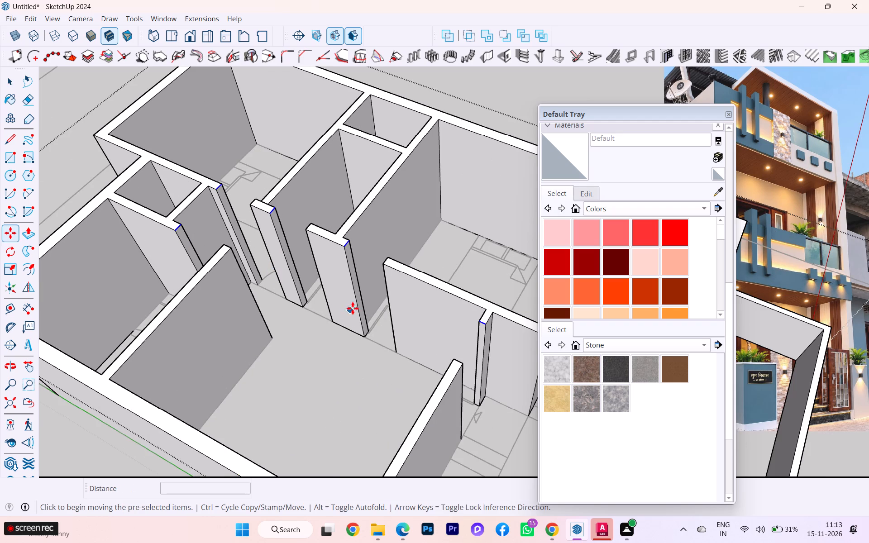
key("Return")
scroll(353, 254, "up", 3)
left_click(339, 246)
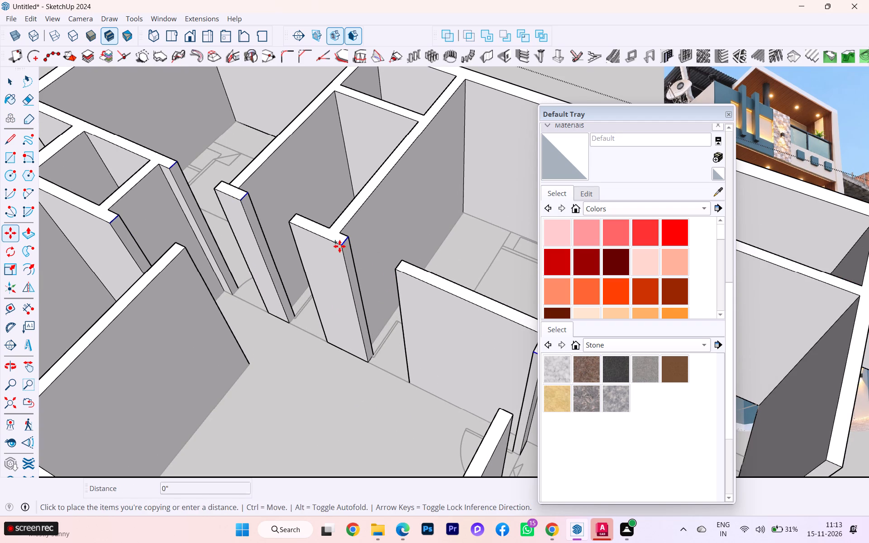
key("Up")
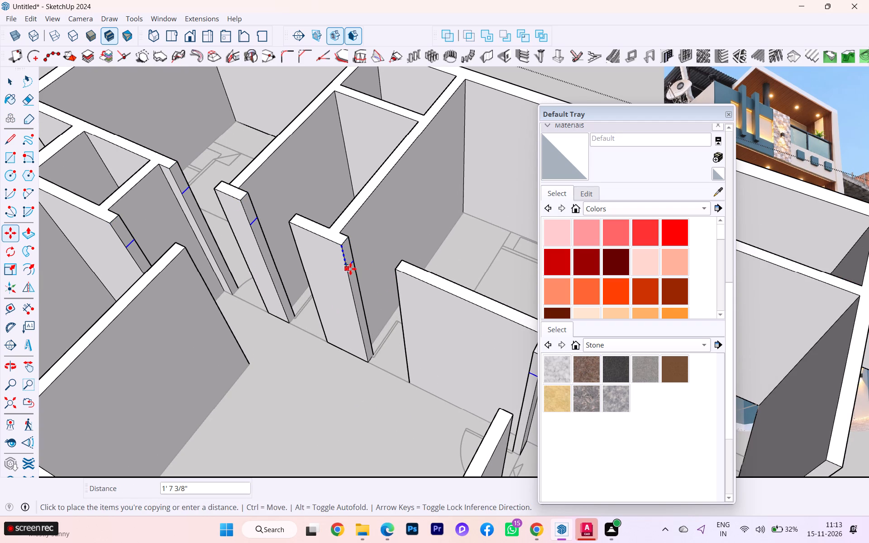
type("3'")
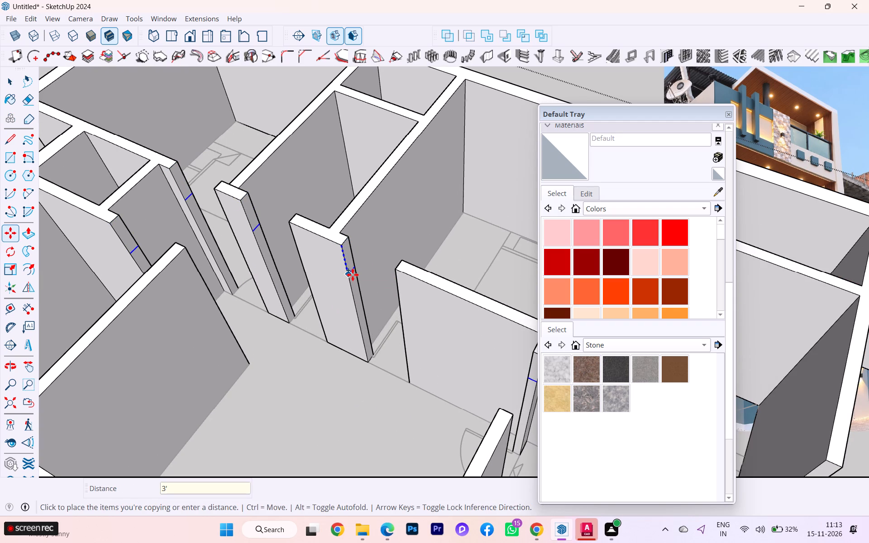
key("Return")
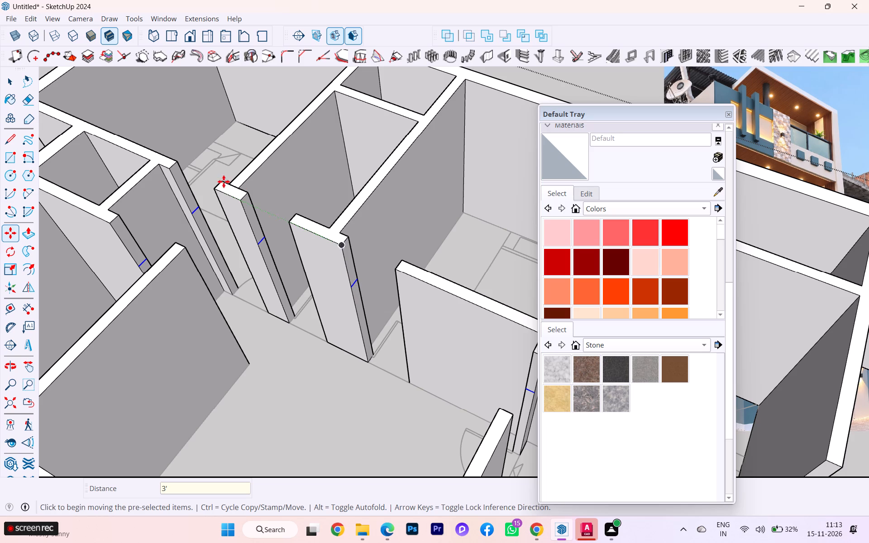
Push/Pull the upper end faces 2' 6" across the rear bedroom and toilet doorways along the hall, closing the wall above each opening.
key("p")
left_click(183, 185)
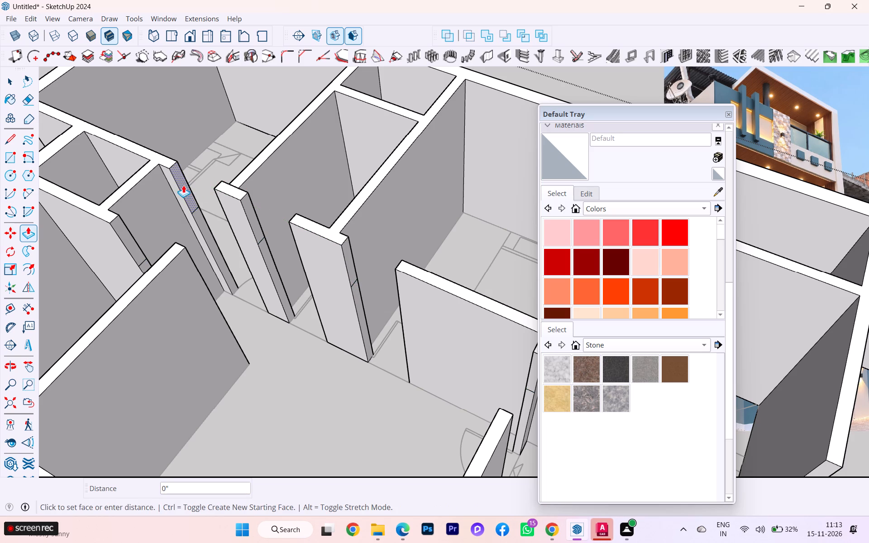
left_click(216, 184)
scroll(245, 206, "up", 1)
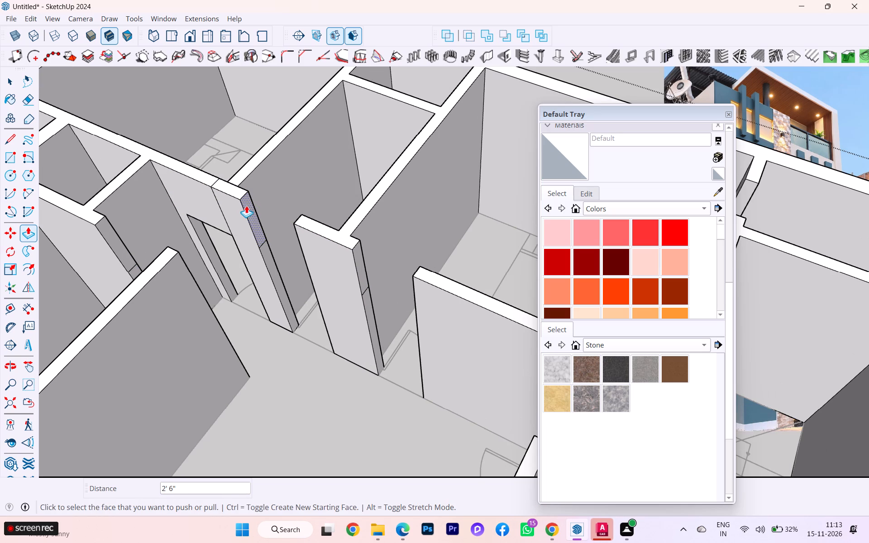
left_click(249, 202)
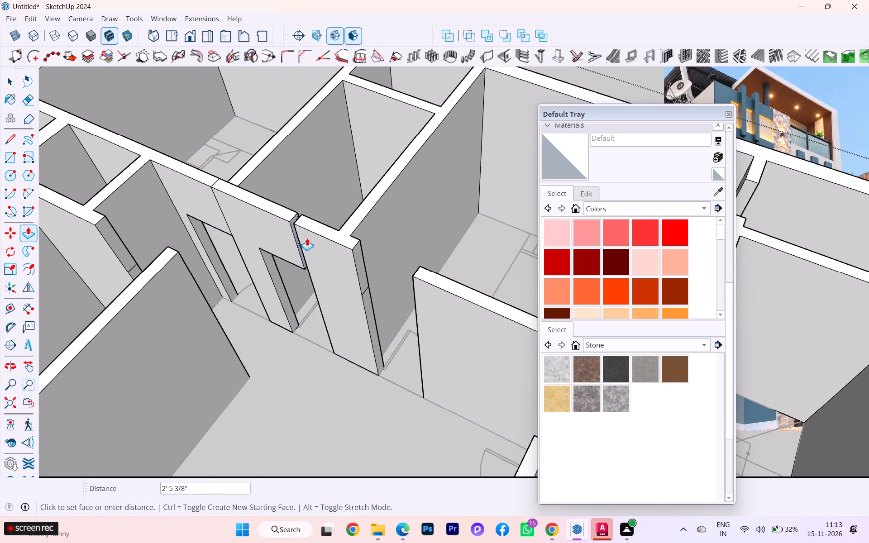
scroll(290, 248, "down", 2)
middle_click_drag(288, 250, 402, 243)
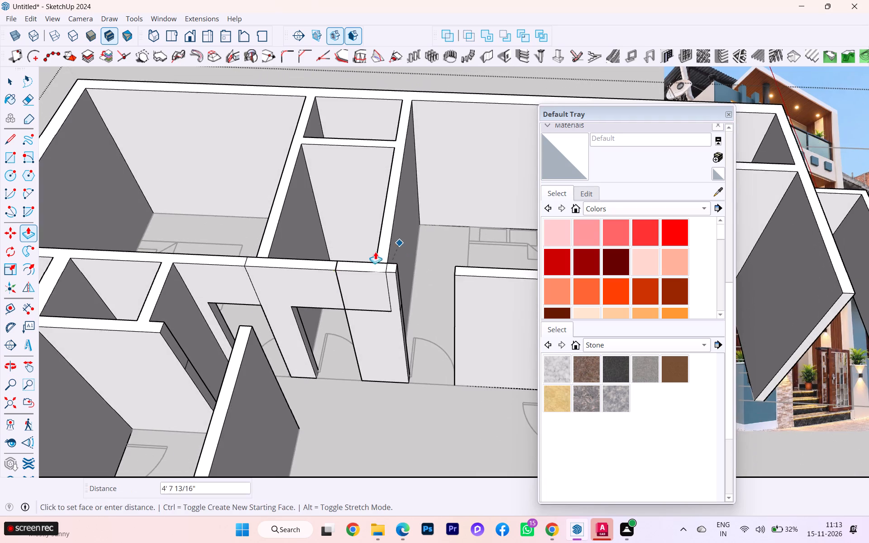
scroll(325, 271, "up", 2)
scroll(325, 271, "down", 3)
scroll(325, 271, "up", 3)
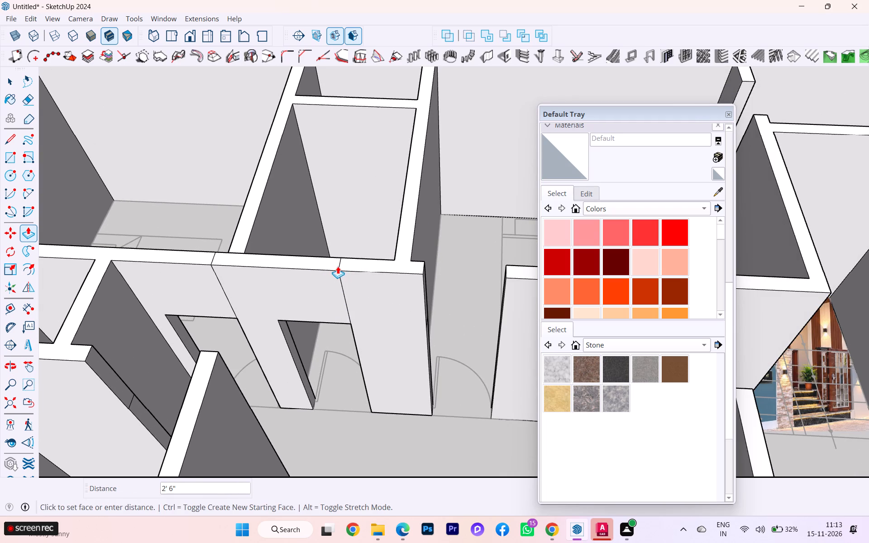
left_click(338, 266)
Push/Pull the next upper end face 2' 6" across the second bedroom's hall doorway until it meets the facing wall end.
scroll(386, 268, "down", 2)
middle_click_drag(390, 300, 234, 300)
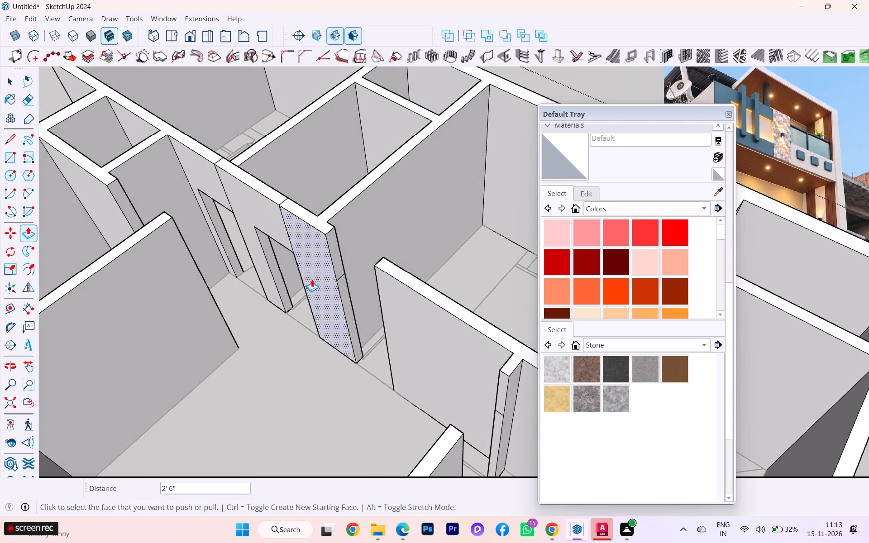
left_click(330, 232)
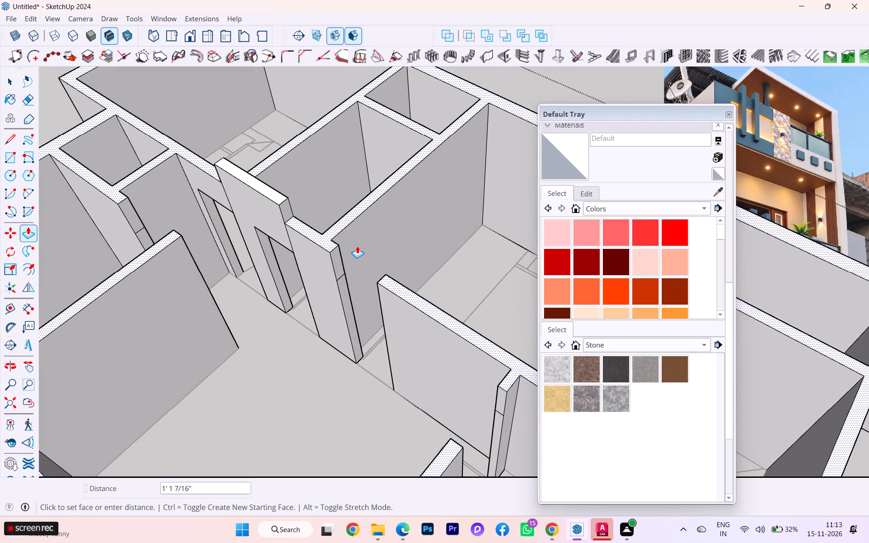
key("Escape")
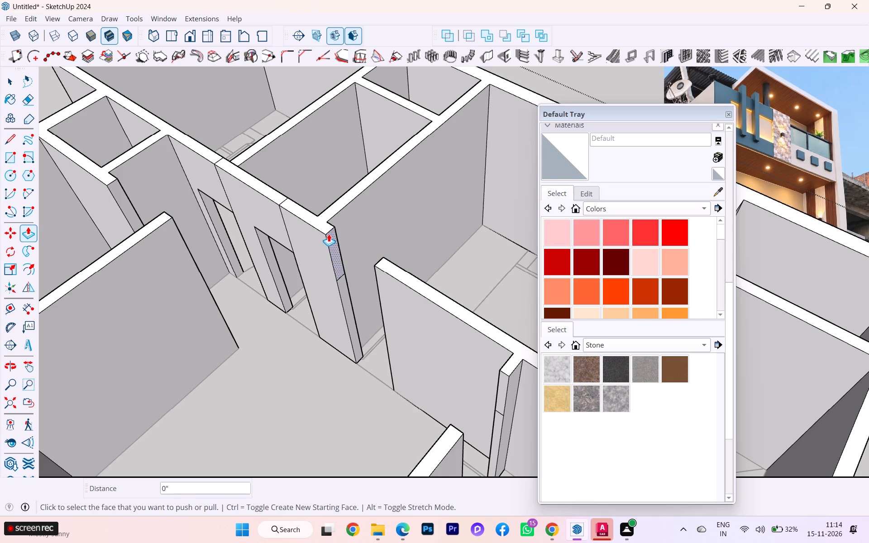
left_click(329, 234)
scroll(378, 271, "down", 1)
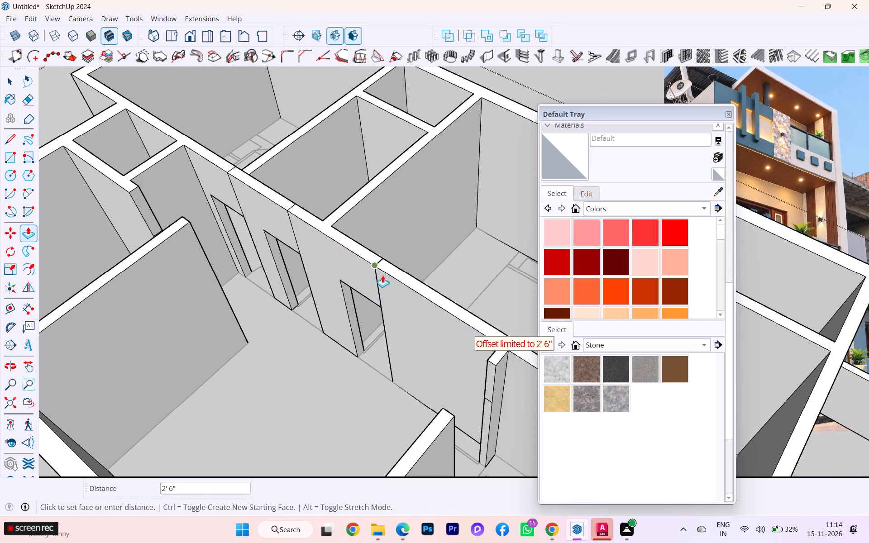
middle_click_drag(384, 275, 538, 278)
scroll(539, 278, "down", 1)
scroll(448, 286, "up", 2)
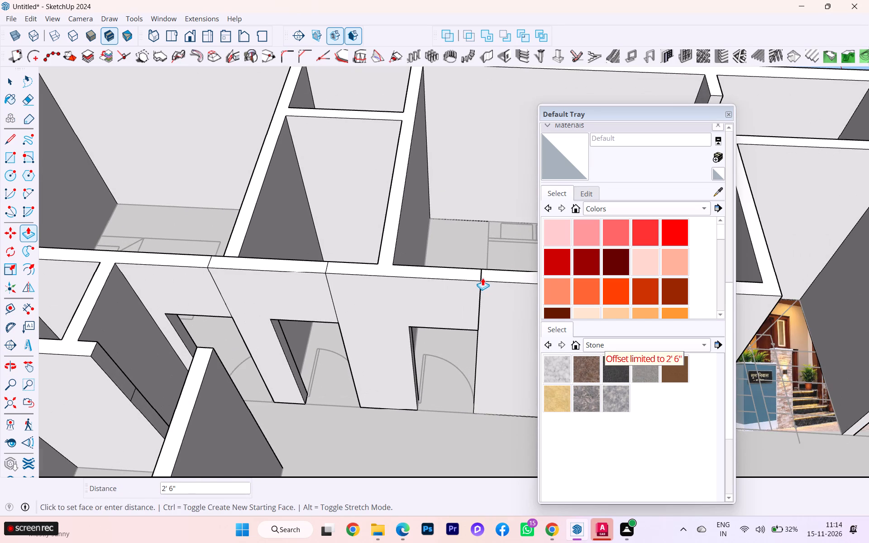
left_click(482, 278)
Push/Pull the upper end face of the corner room's wall about 2' 6" across its doorway to the facing partition.
scroll(483, 216, "down", 2)
scroll(483, 216, "up", 2)
scroll(410, 230, "down", 4)
scroll(406, 224, "up", 1)
scroll(405, 196, "down", 5)
scroll(305, 279, "up", 6)
left_click(262, 271)
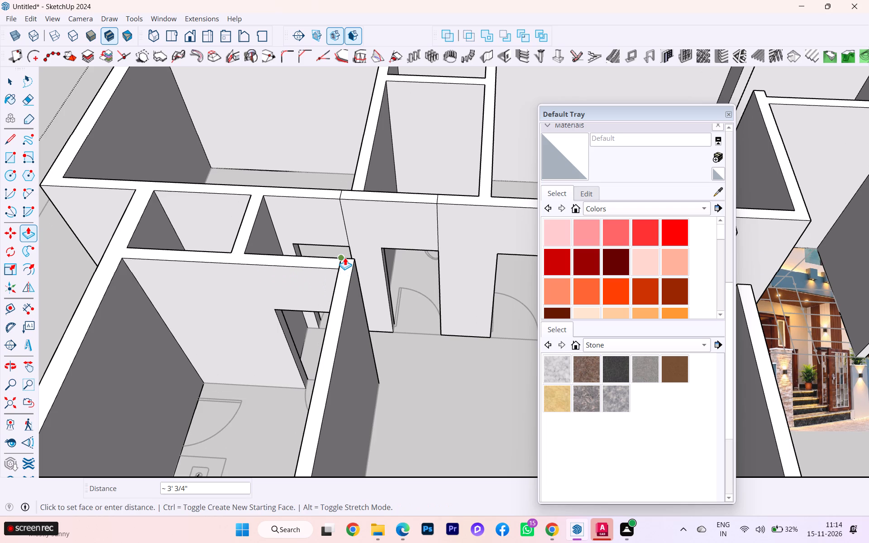
scroll(324, 262, "down", 2)
middle_click_drag(324, 268, 486, 245)
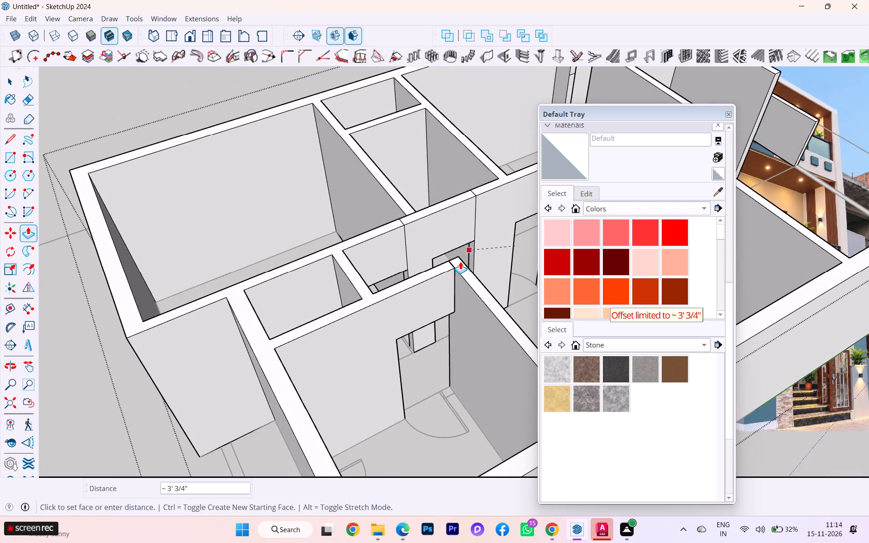
scroll(450, 270, "down", 2)
scroll(448, 267, "up", 2)
scroll(447, 266, "down", 2)
scroll(447, 266, "up", 9)
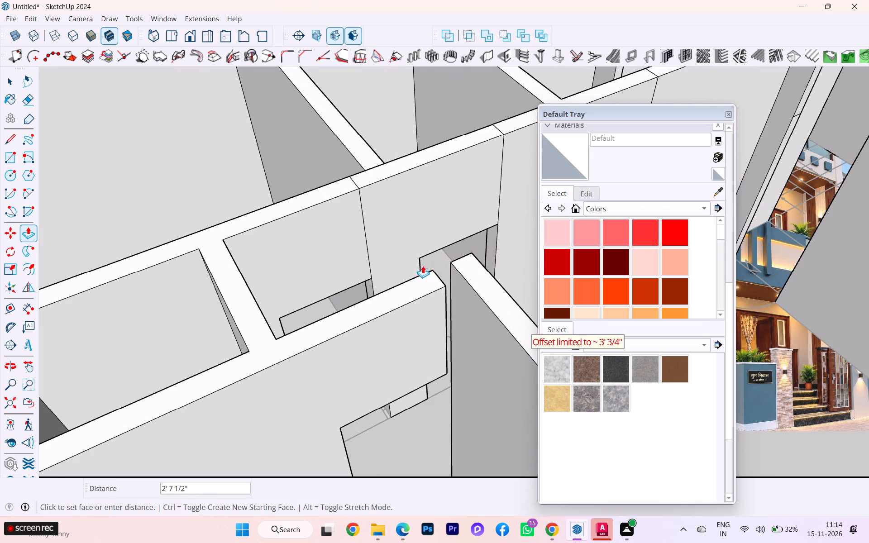
scroll(378, 267, "down", 6)
scroll(370, 260, "up", 2)
scroll(370, 260, "down", 3)
scroll(401, 376, "up", 3)
scroll(429, 432, "up", 4)
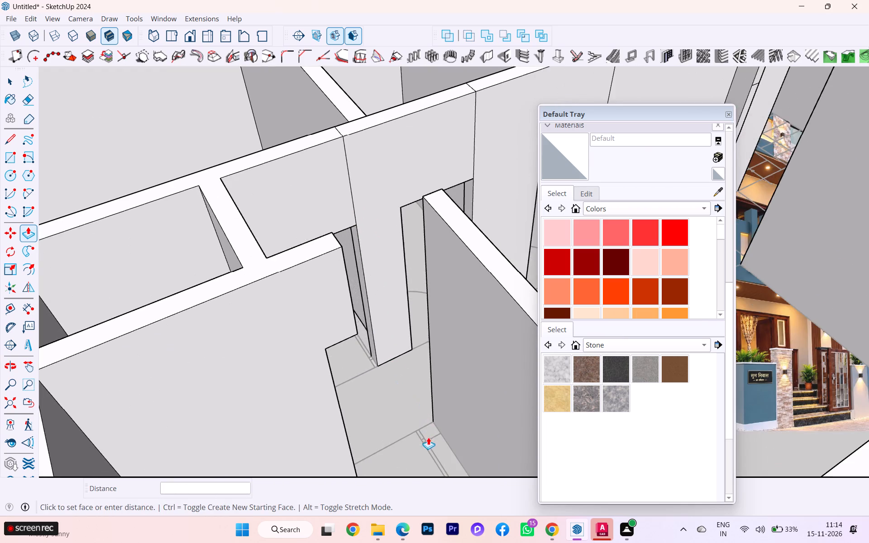
scroll(428, 437, "up", 4)
scroll(425, 445, "down", 2)
scroll(425, 445, "up", 5)
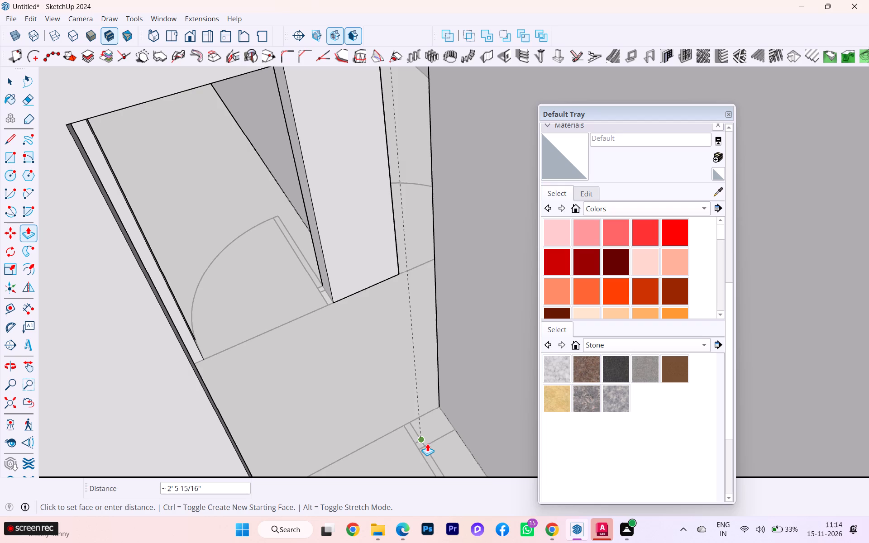
left_click(427, 443)
scroll(410, 361, "down", 3)
scroll(407, 355, "up", 1)
scroll(407, 355, "down", 3)
scroll(409, 351, "up", 1)
scroll(409, 351, "down", 2)
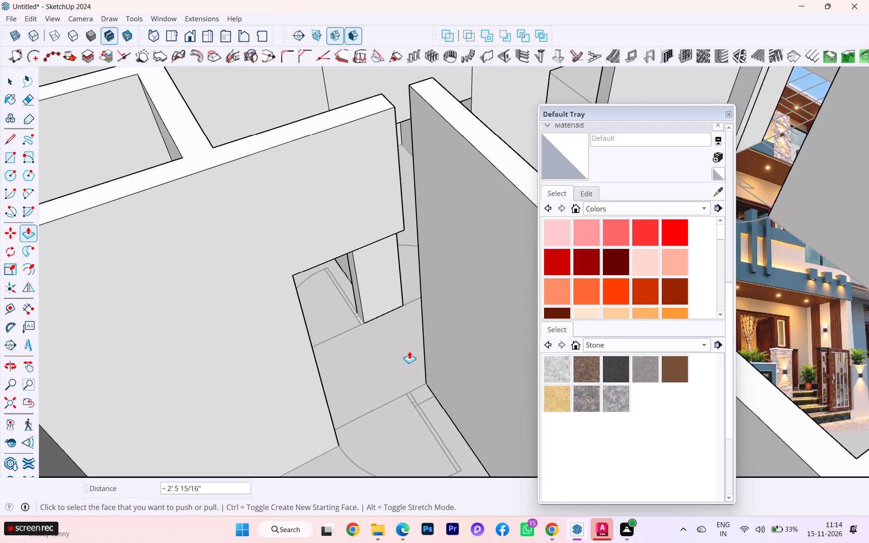
key("Escape")
Push/Pull the upper end face of the stub near the staircase 2' 6" across the doorway to the facing partition.
left_click(13, 81)
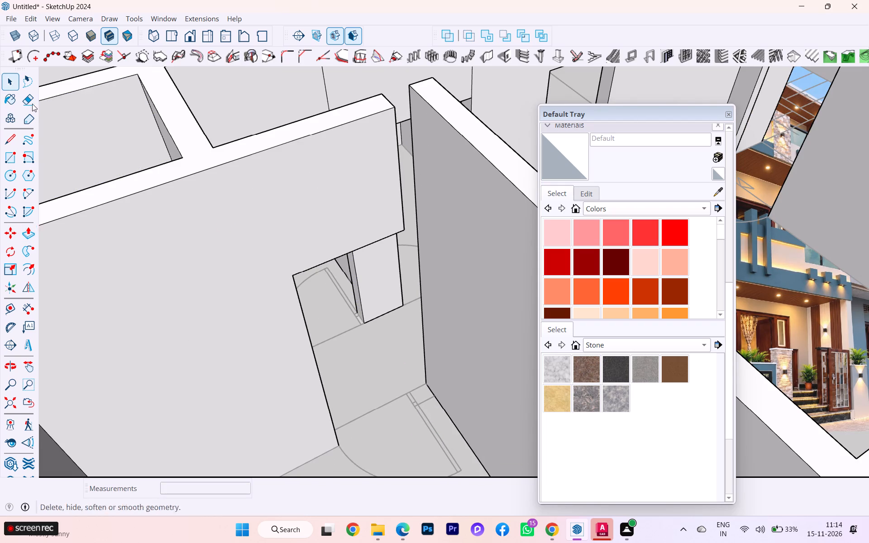
scroll(320, 323, "down", 4)
scroll(335, 335, "up", 1)
scroll(337, 336, "down", 3)
scroll(339, 338, "up", 1)
scroll(339, 338, "down", 4)
scroll(275, 331, "down", 5)
scroll(402, 333, "down", 2)
middle_click_drag(383, 345, 370, 351)
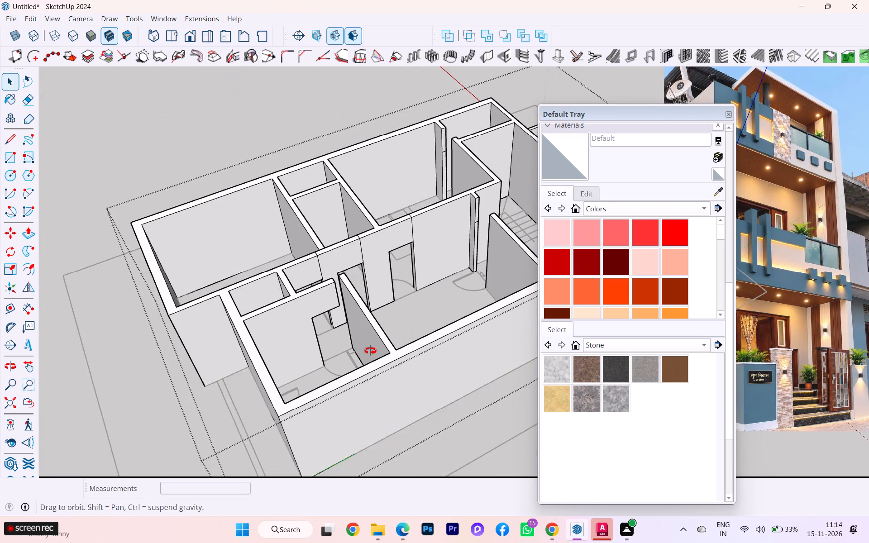
middle_click_drag(370, 351, 218, 380)
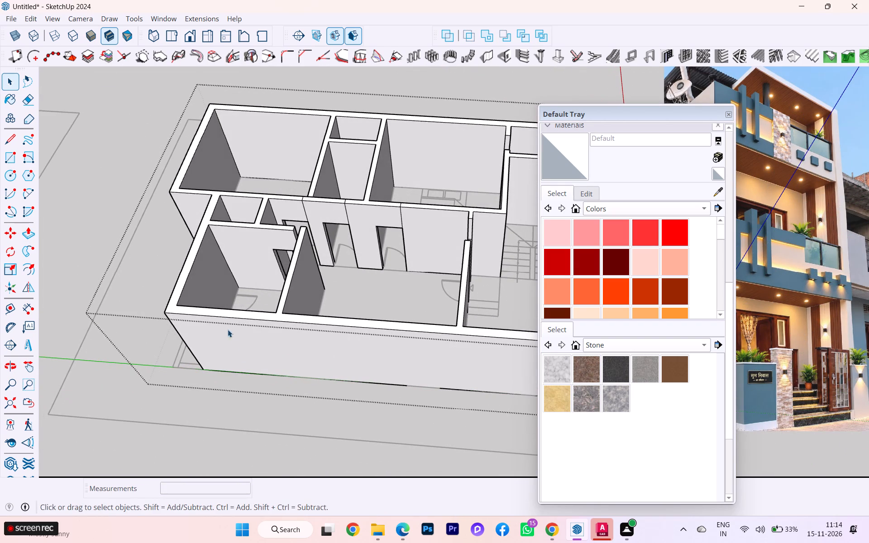
scroll(221, 304, "up", 1)
scroll(97, 340, "down", 4)
scroll(303, 317, "up", 3)
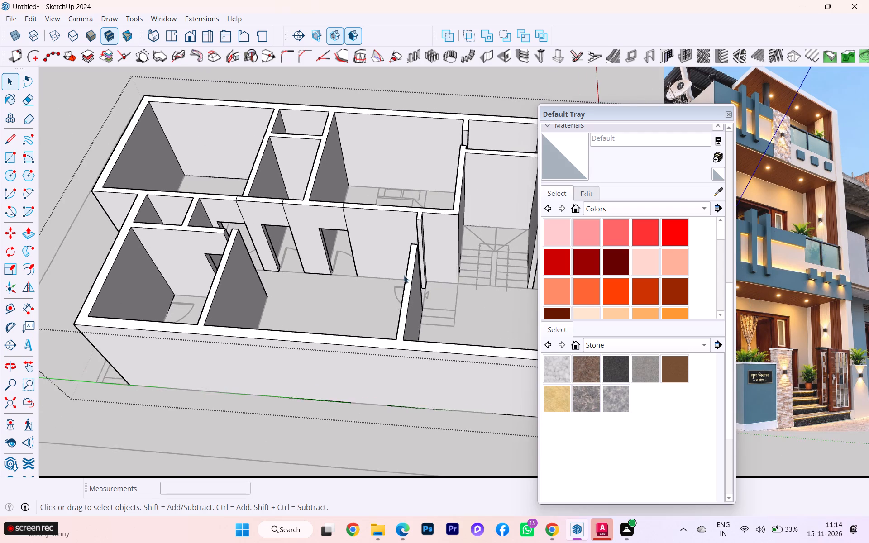
scroll(411, 249, "up", 3)
left_click(420, 227)
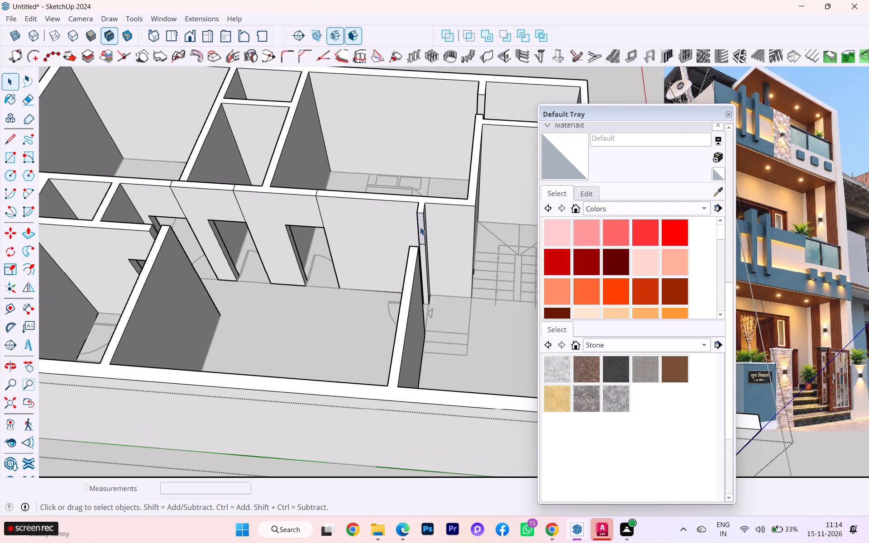
key("p")
left_click(421, 224)
scroll(439, 277, "down", 2)
middle_click_drag(421, 283, 279, 304)
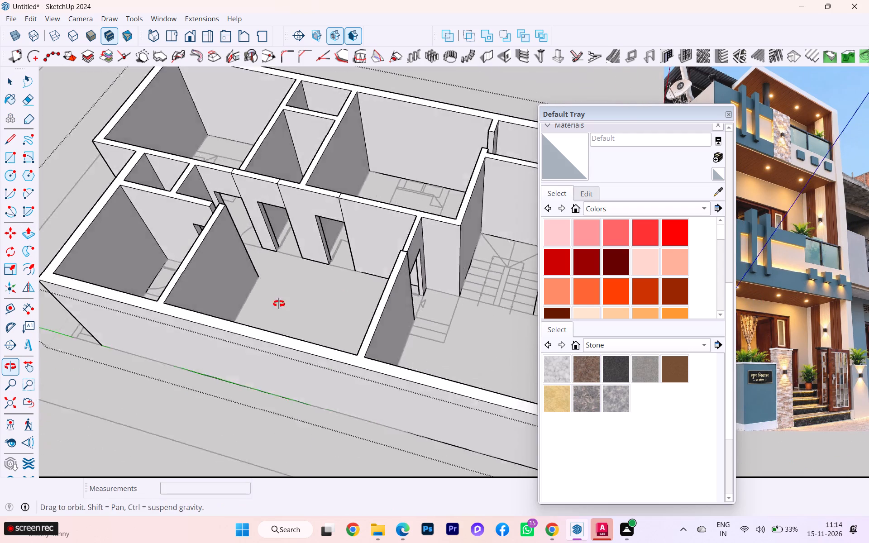
middle_click_drag(279, 304, 68, 320)
scroll(392, 178, "up", 5)
scroll(374, 198, "down", 2)
scroll(374, 198, "up", 2)
scroll(374, 198, "down", 1)
scroll(373, 198, "up", 1)
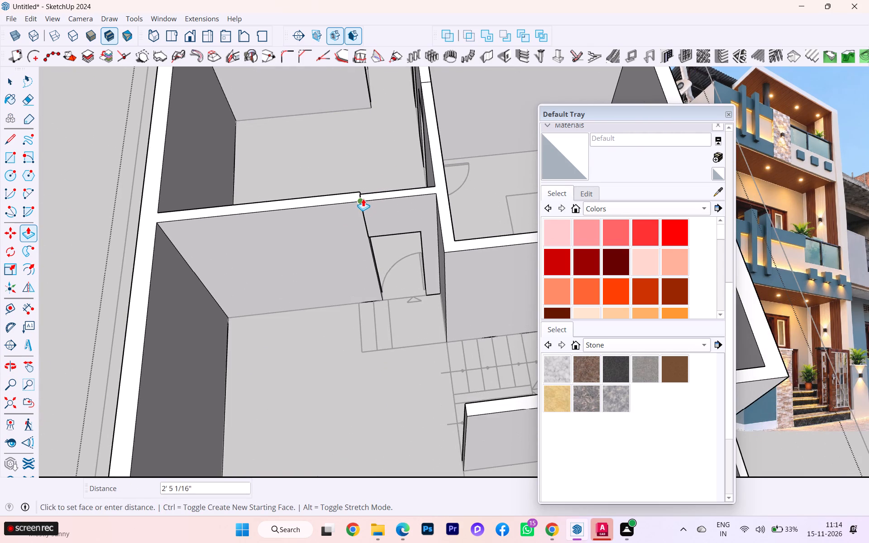
scroll(359, 196, "up", 4)
scroll(359, 196, "down", 1)
scroll(359, 198, "up", 1)
scroll(358, 204, "down", 3)
scroll(358, 204, "up", 7)
scroll(358, 204, "down", 1)
scroll(358, 204, "up", 2)
scroll(358, 204, "down", 2)
scroll(358, 204, "up", 1)
left_click(358, 204)
Push/Pull the recessed wall face around and above that doorway 1 1/2" so it sits flush with the adjoining partition.
scroll(327, 223, "down", 2)
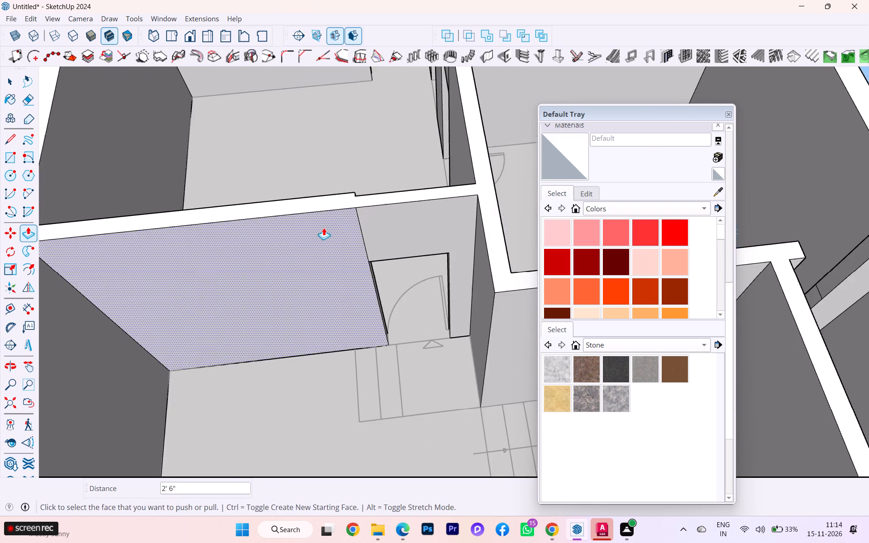
scroll(324, 228, "down", 1)
middle_click_drag(323, 230, 654, 236)
scroll(410, 264, "down", 4)
middle_click_drag(406, 301, 609, 296)
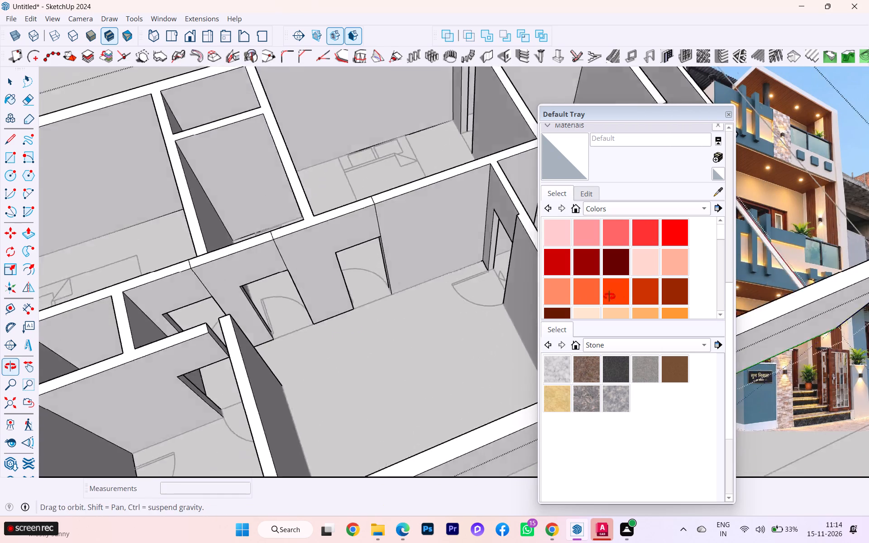
middle_click_drag(609, 296, 629, 292)
scroll(568, 204, "up", 3)
left_click(516, 185)
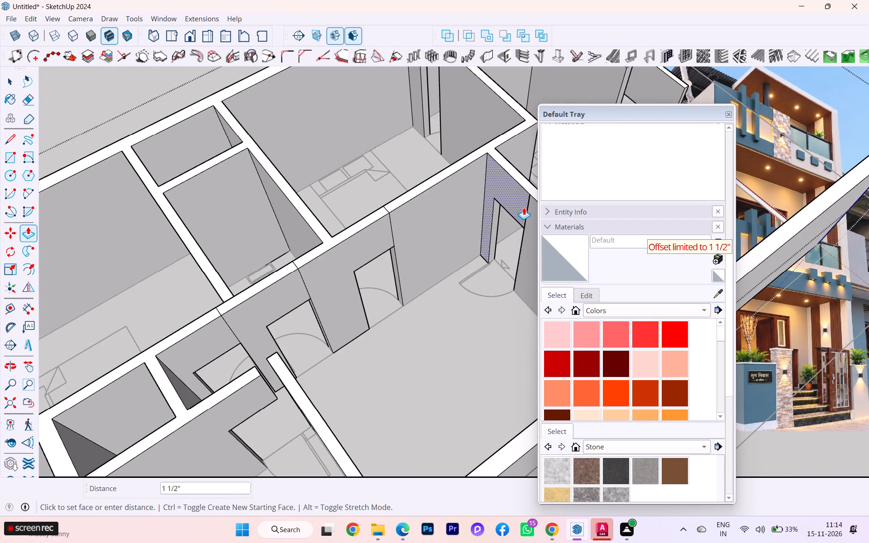
left_click(527, 208)
Push/Pull the upper end face 2' across the doorway between the bedroom and the toilet beside the staircase, closing the wall above it.
scroll(523, 227, "down", 2)
middle_click_drag(519, 242, 101, 265)
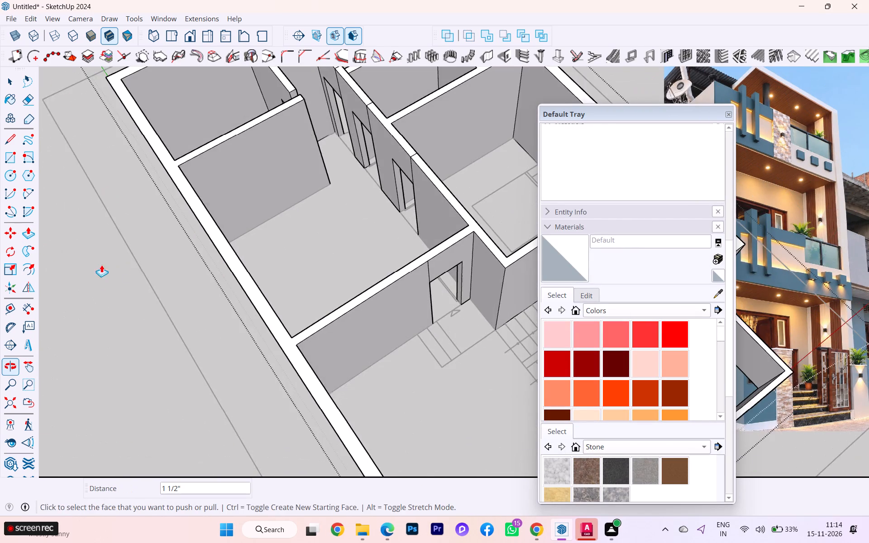
scroll(401, 322, "up", 3)
scroll(386, 323, "down", 3)
scroll(365, 320, "up", 1)
scroll(364, 320, "down", 1)
scroll(323, 309, "down", 3)
scroll(323, 309, "up", 1)
scroll(323, 309, "down", 5)
scroll(476, 286, "up", 2)
scroll(477, 287, "down", 2)
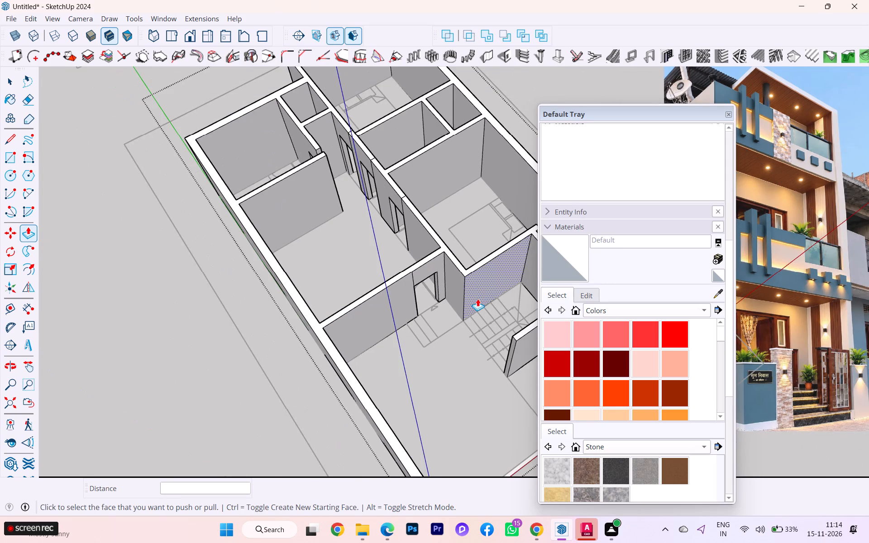
scroll(488, 227, "up", 4)
middle_click_drag(330, 318, 278, 450)
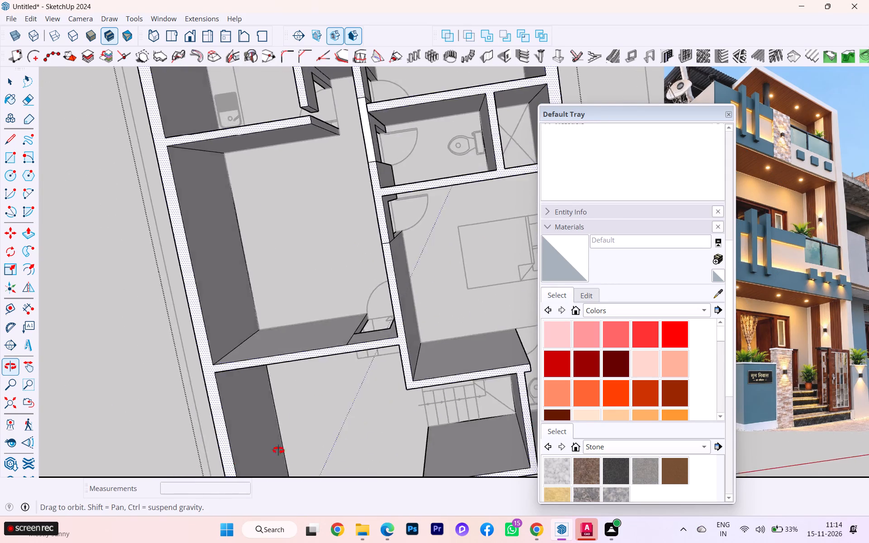
middle_click_drag(278, 450, 560, 351)
scroll(385, 357, "down", 2)
middle_click(448, 362)
middle_click_drag(445, 362, 304, 342)
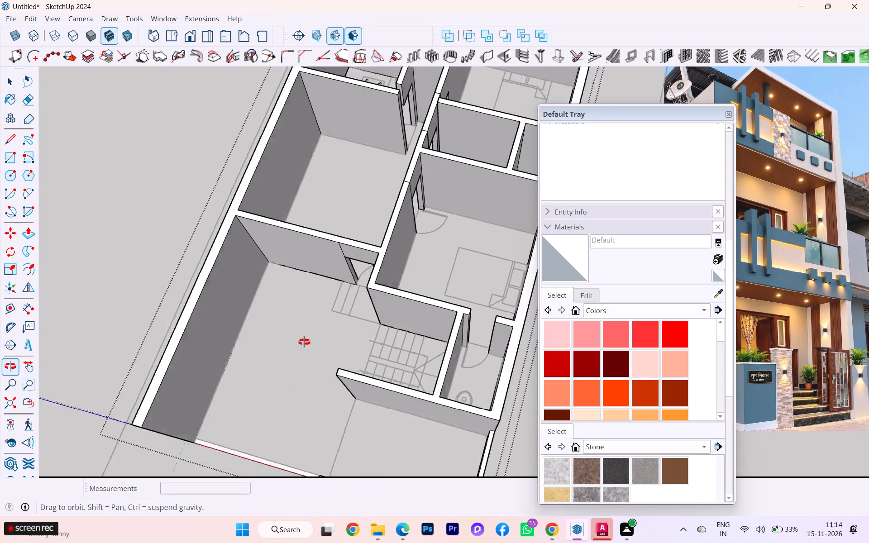
middle_click_drag(304, 342, 209, 324)
scroll(439, 304, "up", 4)
scroll(432, 311, "down", 1)
middle_click_drag(465, 326, 702, 299)
scroll(247, 329, "down", 2)
scroll(246, 329, "up", 2)
scroll(246, 329, "down", 2)
middle_click_drag(342, 352, 503, 340)
scroll(324, 273, "up", 2)
scroll(309, 276, "down", 2)
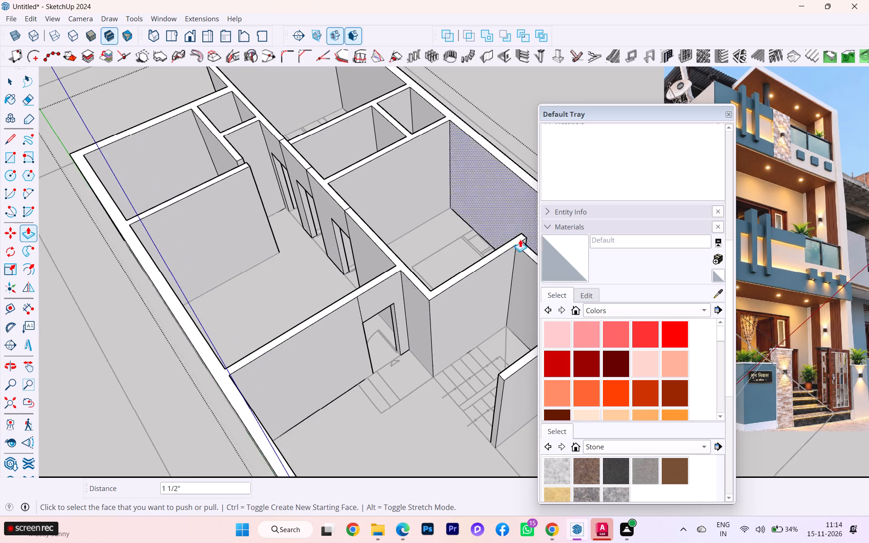
scroll(521, 239, "down", 2)
scroll(522, 239, "up", 1)
scroll(523, 239, "down", 1)
scroll(523, 240, "up", 1)
scroll(524, 240, "down", 1)
scroll(524, 241, "up", 1)
scroll(194, 278, "down", 1)
scroll(184, 279, "up", 6)
scroll(171, 280, "down", 3)
scroll(180, 288, "up", 1)
scroll(177, 289, "down", 4)
scroll(437, 243, "up", 3)
scroll(438, 243, "down", 1)
scroll(439, 245, "up", 3)
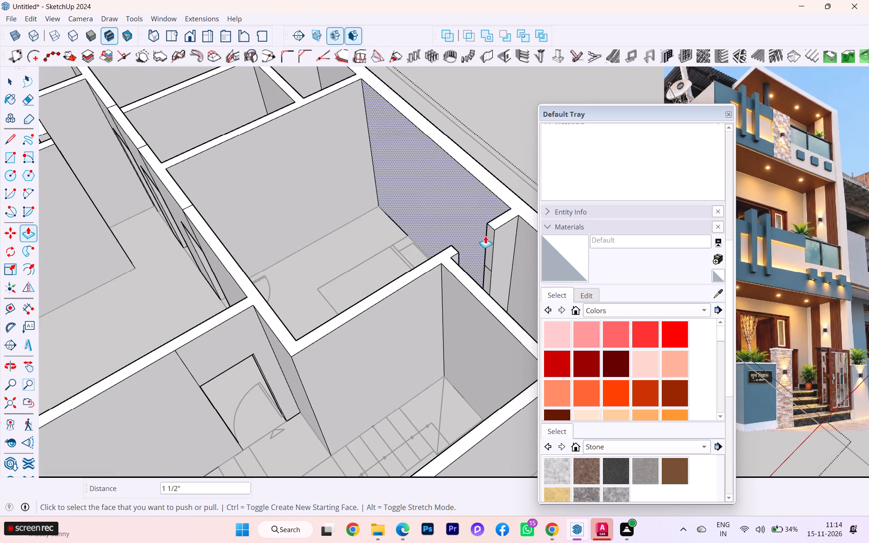
left_click(487, 239)
left_click(459, 249)
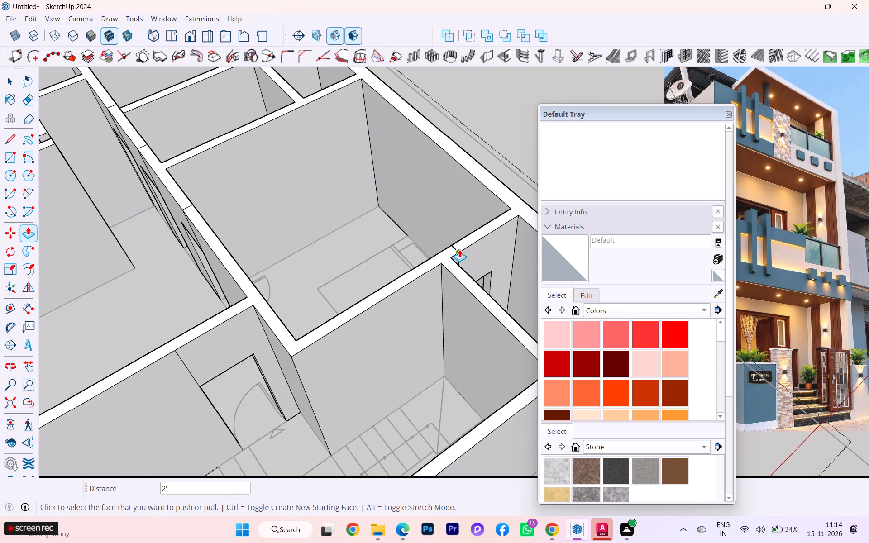
Turn on the Back Edges display for the house model.
scroll(394, 279, "down", 6)
scroll(345, 291, "down", 10)
scroll(410, 288, "down", 1)
middle_click_drag(397, 292, 65, 336)
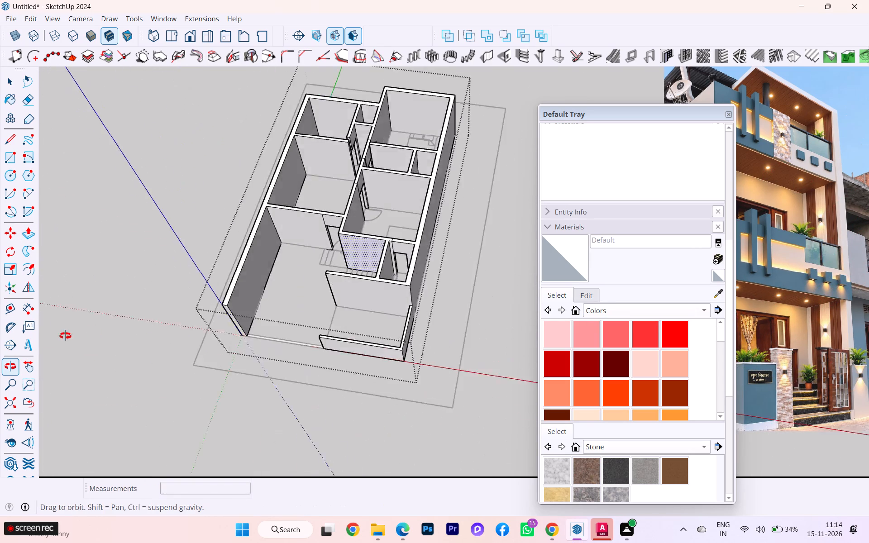
middle_click_drag(65, 336, 566, 231)
scroll(312, 291, "down", 1)
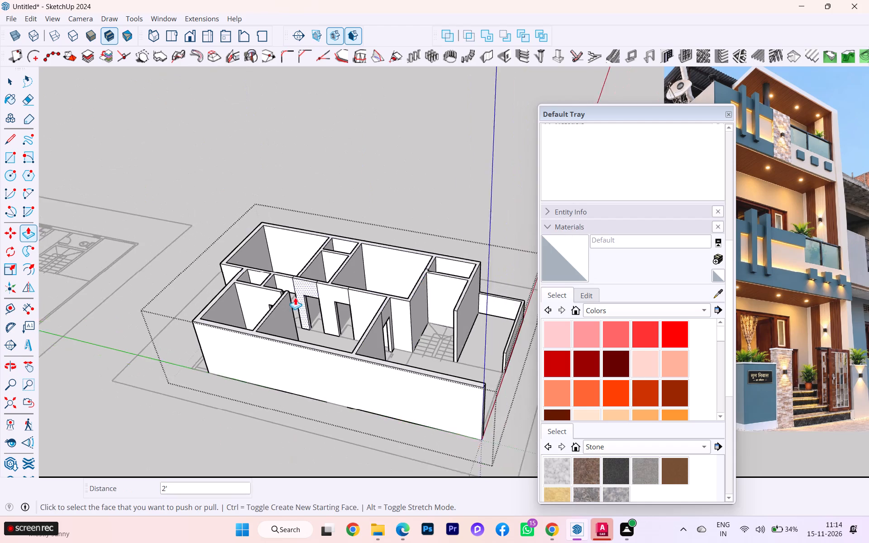
scroll(295, 297, "down", 1)
scroll(288, 306, "up", 2)
scroll(288, 308, "down", 3)
scroll(288, 308, "up", 1)
key("k")
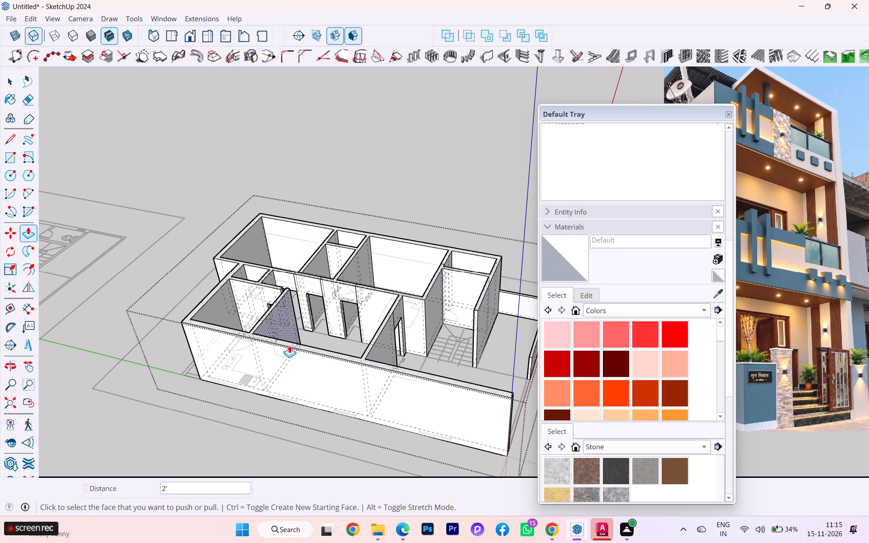
Examine the rooms, door openings and outer walls from above and from several sides against the floor plan.
scroll(290, 354, "up", 1)
scroll(290, 355, "down", 2)
scroll(292, 366, "up", 3)
scroll(257, 338, "down", 2)
middle_click_drag(262, 351, 283, 415)
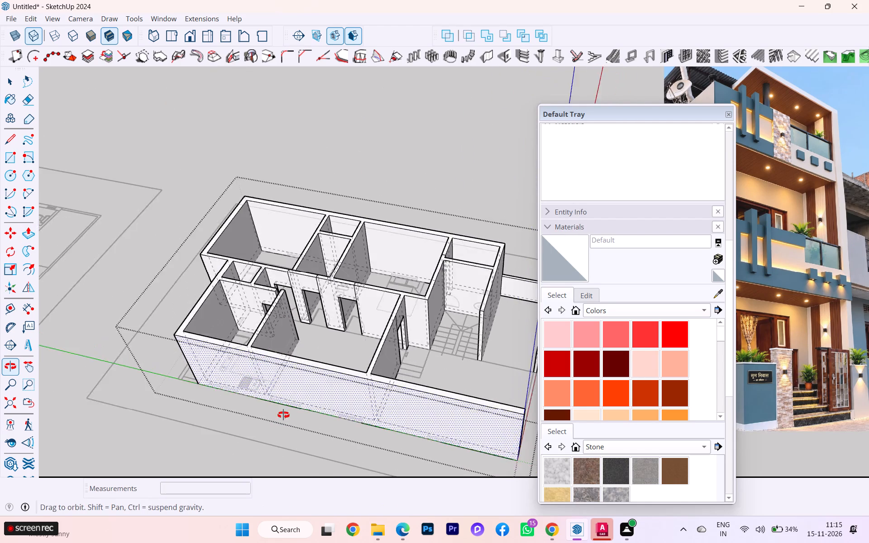
middle_click_drag(283, 415, 425, 352)
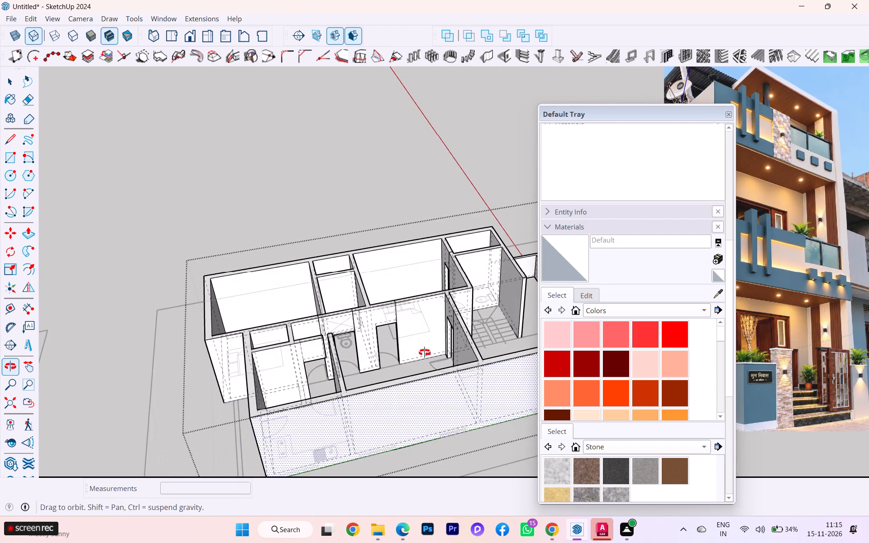
middle_click_drag(425, 352, 367, 463)
scroll(372, 300, "up", 3)
scroll(371, 300, "down", 2)
scroll(370, 300, "up", 1)
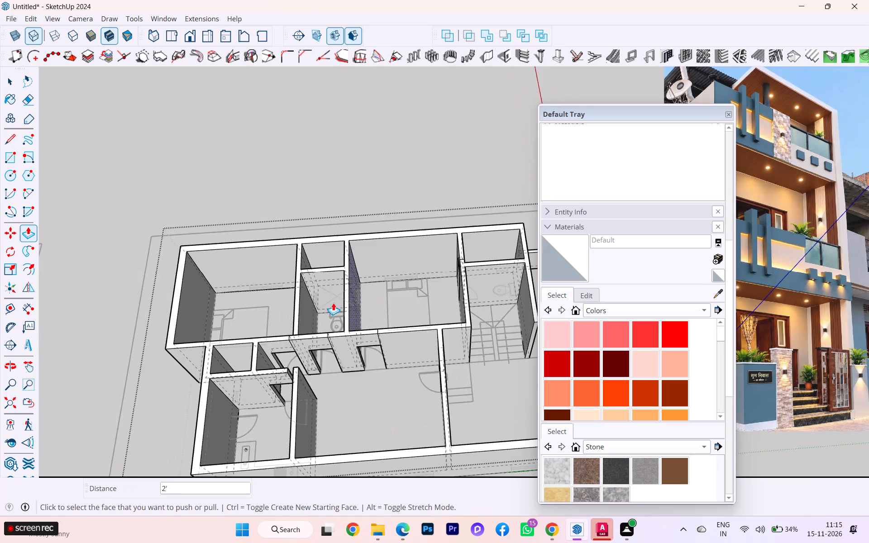
scroll(318, 300, "up", 2)
scroll(318, 300, "down", 1)
scroll(318, 300, "up", 3)
scroll(316, 295, "down", 2)
scroll(315, 294, "up", 12)
scroll(315, 293, "down", 1)
scroll(313, 293, "up", 2)
scroll(305, 298, "down", 2)
scroll(305, 298, "up", 4)
scroll(310, 309, "down", 5)
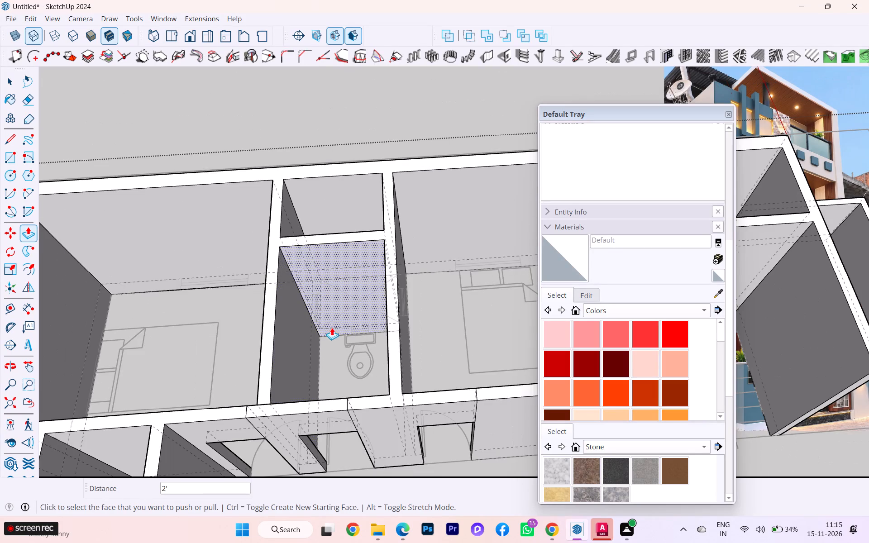
middle_click_drag(357, 413, 357, 424)
middle_click_drag(363, 415, 361, 470)
scroll(363, 420, "down", 1)
middle_click_drag(363, 418, 372, 348)
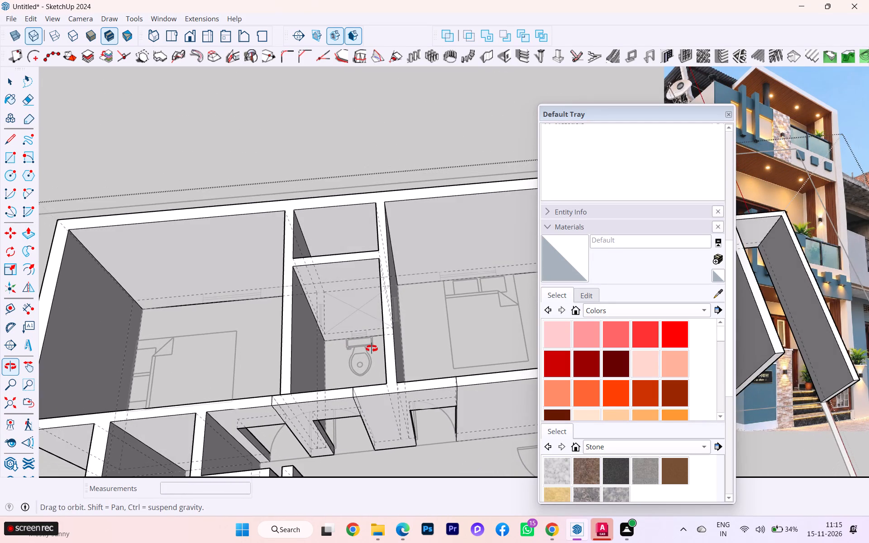
middle_click_drag(372, 348, 389, 427)
middle_click(336, 273)
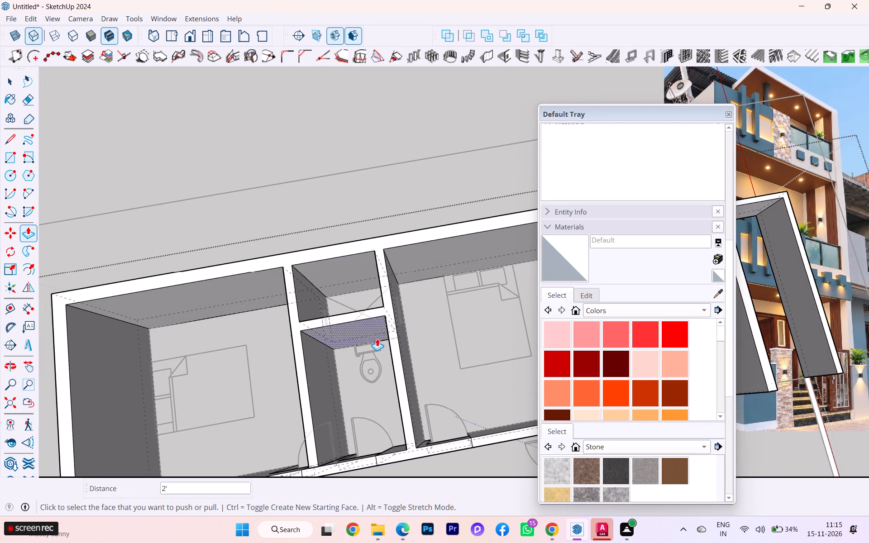
scroll(379, 343, "up", 2)
scroll(385, 367, "down", 3)
middle_click_drag(380, 377, 256, 320)
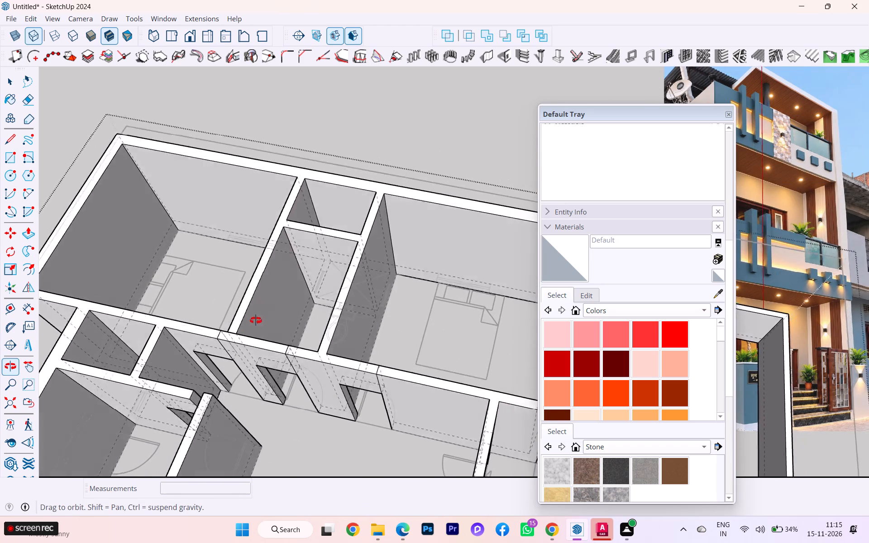
middle_click_drag(256, 320, 160, 264)
scroll(267, 275, "down", 2)
scroll(274, 279, "up", 1)
scroll(277, 281, "down", 2)
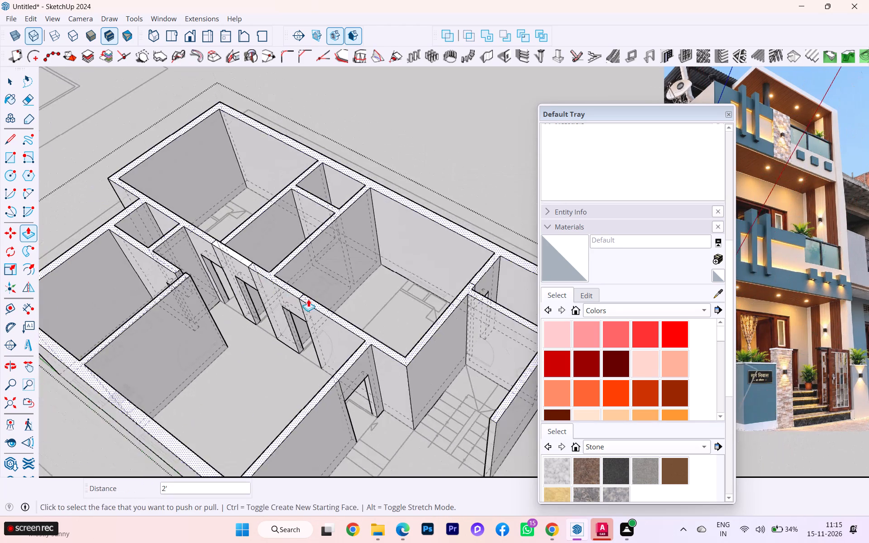
scroll(308, 299, "down", 2)
middle_click_drag(369, 334, 352, 441)
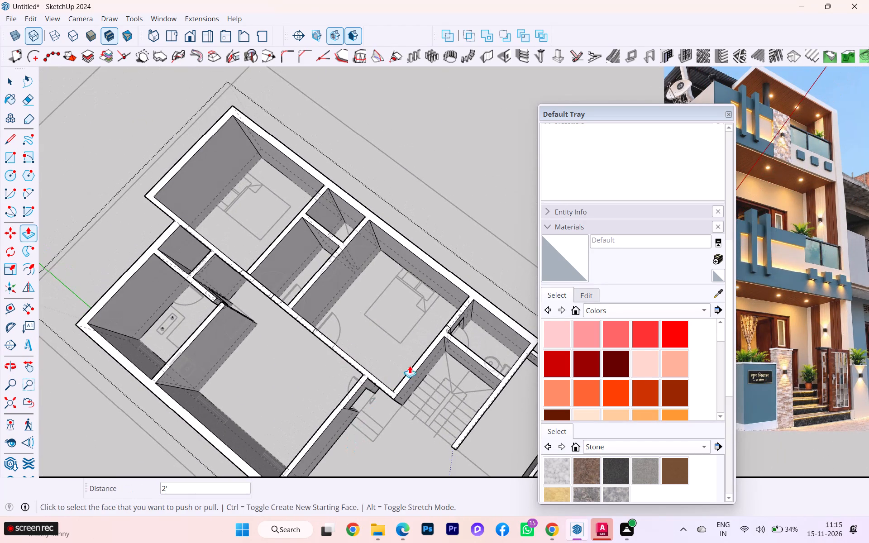
scroll(475, 358, "up", 3)
middle_click_drag(480, 367, 458, 411)
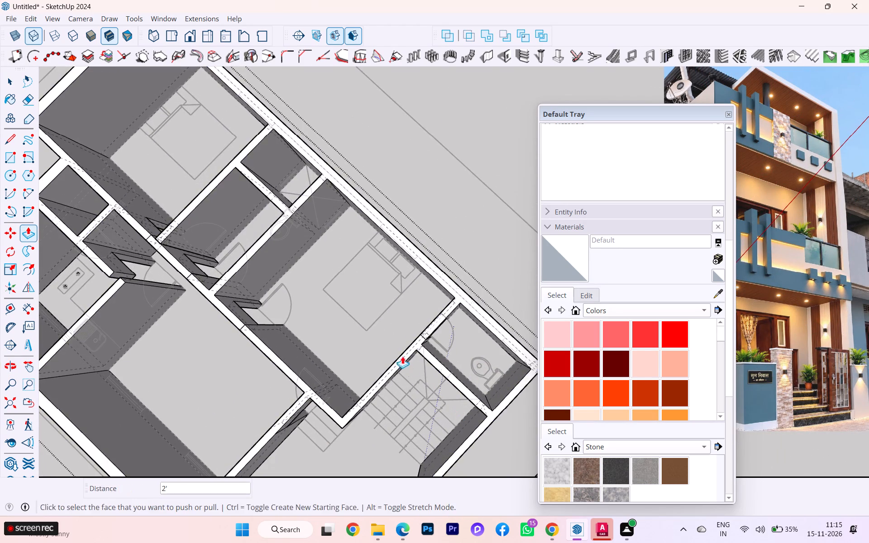
middle_click_drag(401, 355, 392, 344)
scroll(419, 336, "down", 1)
middle_click_drag(419, 336, 404, 330)
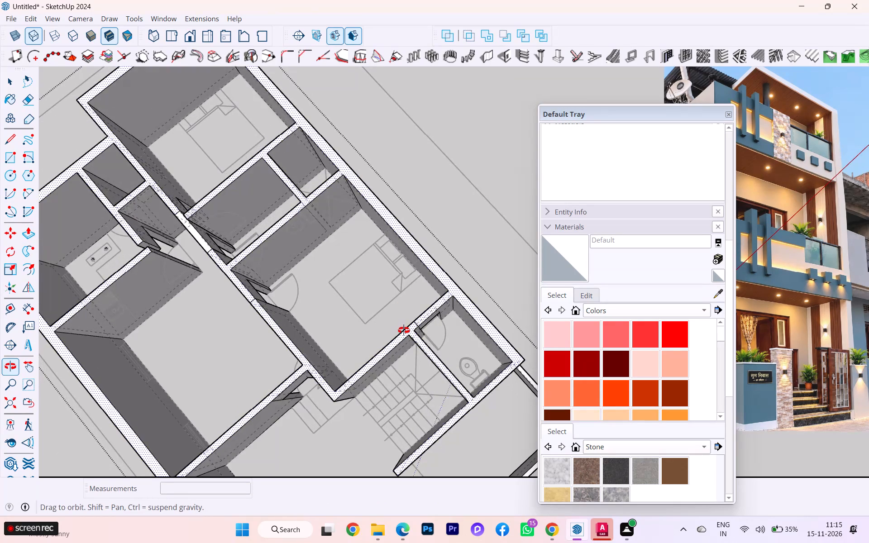
middle_click_drag(404, 330, 543, 165)
middle_click(543, 165)
scroll(537, 165, "down", 1)
scroll(382, 179, "down", 2)
scroll(380, 181, "up", 1)
scroll(379, 182, "down", 5)
middle_click_drag(296, 345, 444, 320)
middle_click_drag(444, 319, 435, 308)
scroll(430, 304, "up", 1)
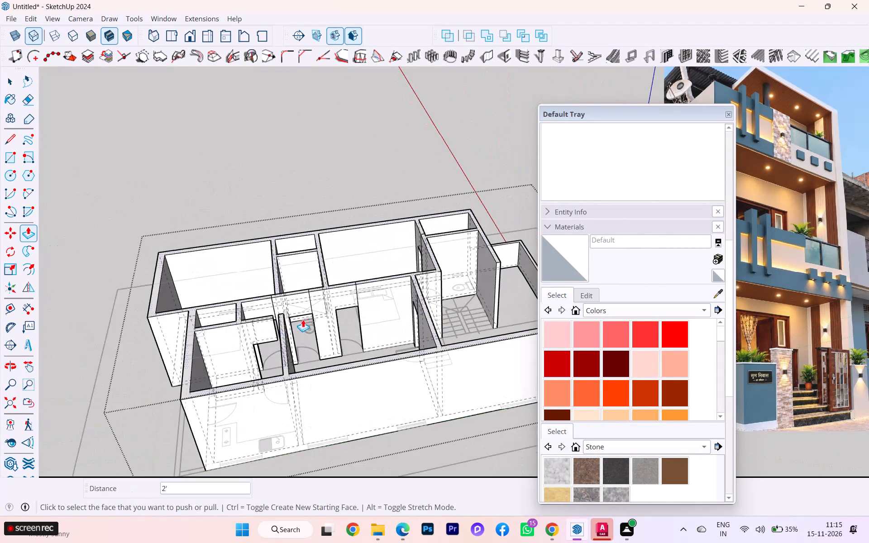
scroll(257, 444, "up", 5)
scroll(291, 352, "down", 5)
middle_click_drag(224, 376, 429, 333)
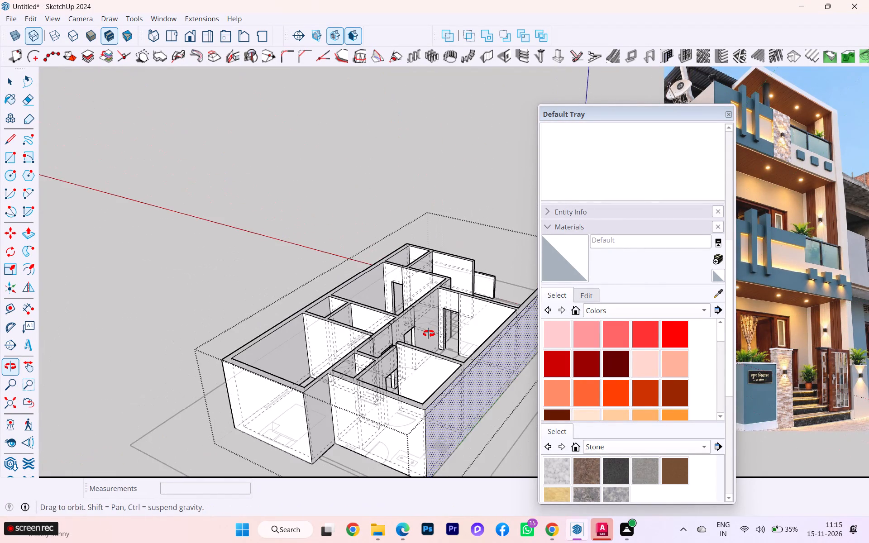
middle_click_drag(429, 333, 430, 333)
scroll(390, 433, "up", 1)
scroll(391, 464, "down", 1)
middle_click_drag(391, 462, 477, 424)
scroll(228, 368, "down", 4)
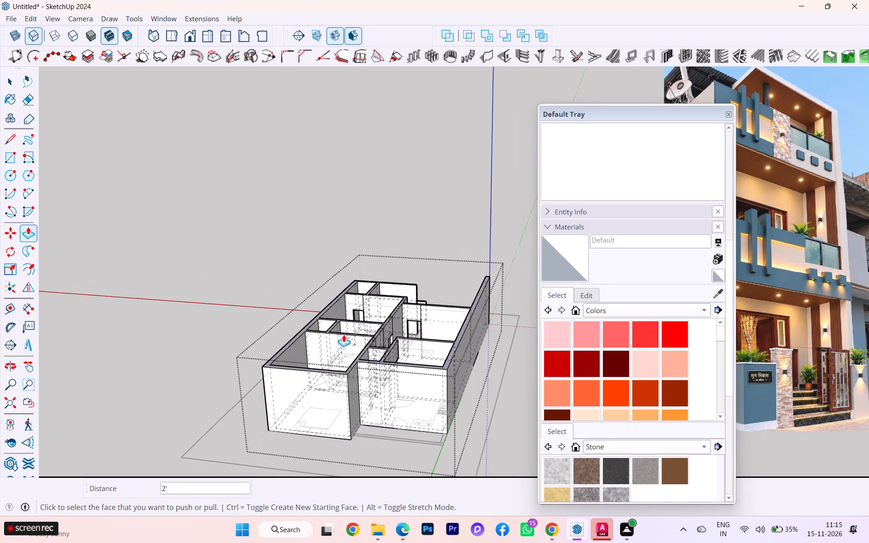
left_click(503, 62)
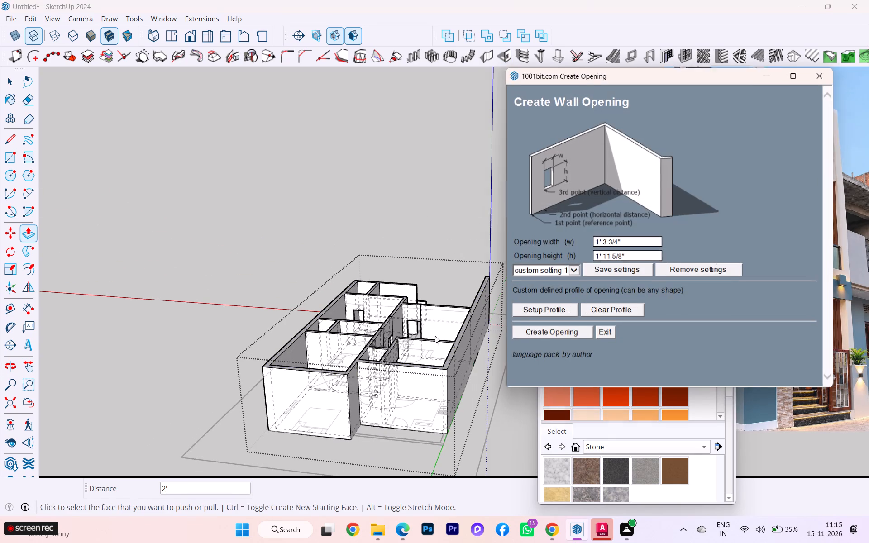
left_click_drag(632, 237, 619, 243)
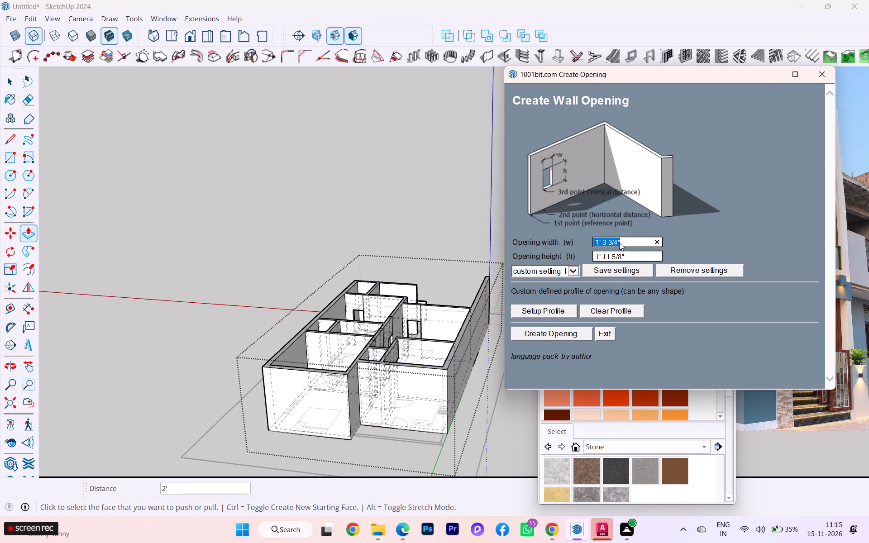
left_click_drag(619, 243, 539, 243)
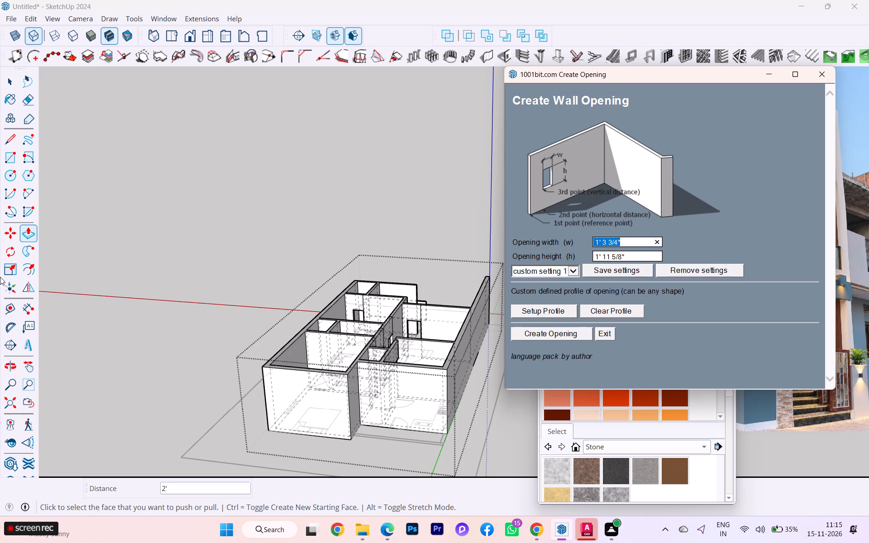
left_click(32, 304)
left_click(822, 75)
Measure the width of the doorway marked on the plan in the outer end wall beside the projecting room.
left_click(32, 308)
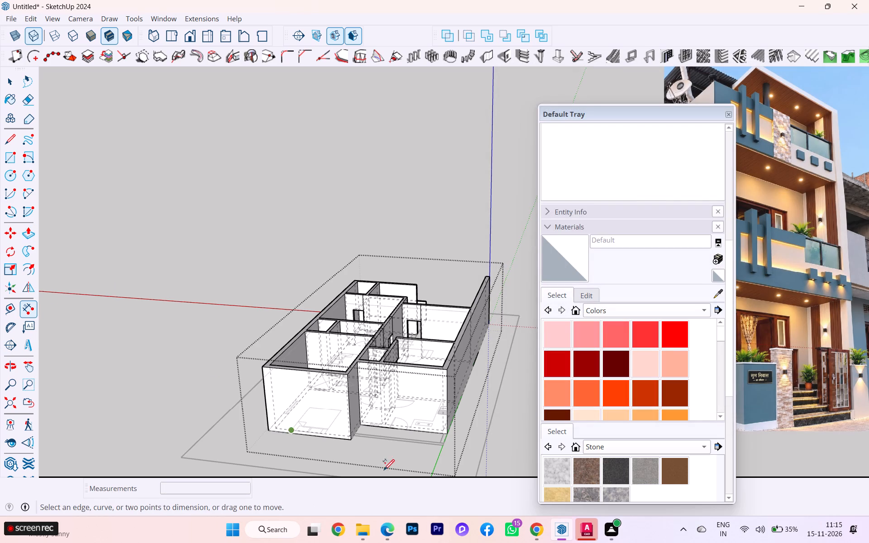
scroll(407, 469, "up", 4)
scroll(414, 465, "down", 1)
scroll(406, 416, "up", 3)
scroll(406, 415, "down", 1)
scroll(406, 415, "up", 4)
scroll(398, 422, "down", 2)
scroll(398, 422, "up", 2)
scroll(398, 422, "down", 1)
scroll(398, 422, "up", 10)
scroll(363, 436, "up", 4)
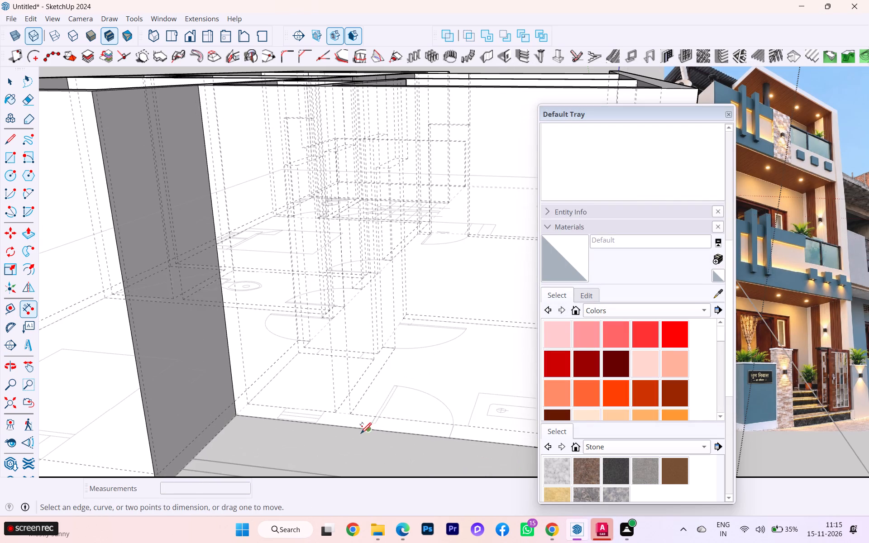
left_click(366, 431)
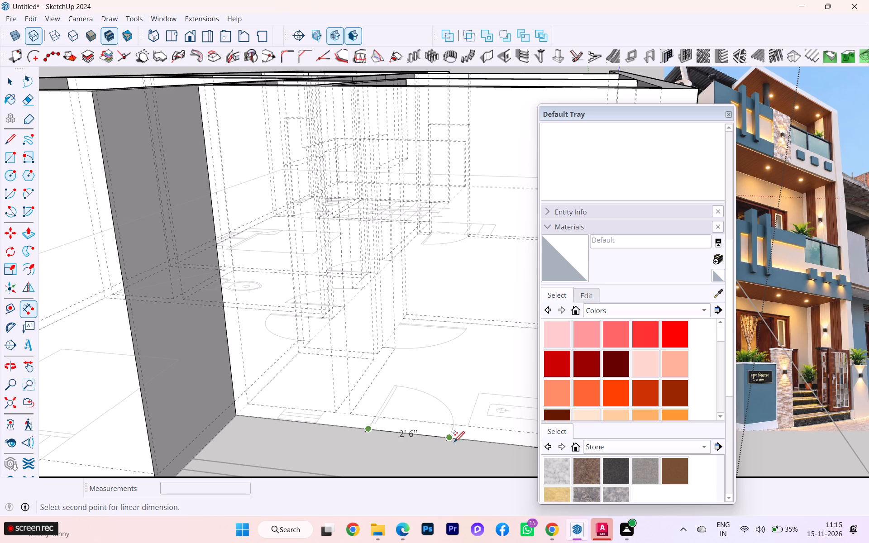
key("Escape")
Create a wall opening 2'6" wide and 7' high at the door swing marked in the end wall beside the projecting room.
left_click(510, 62)
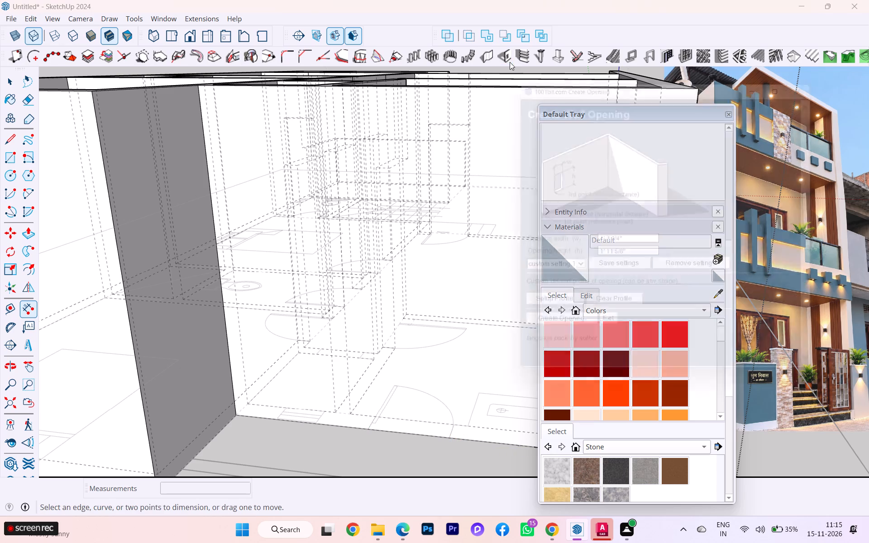
left_click_drag(636, 241, 506, 251)
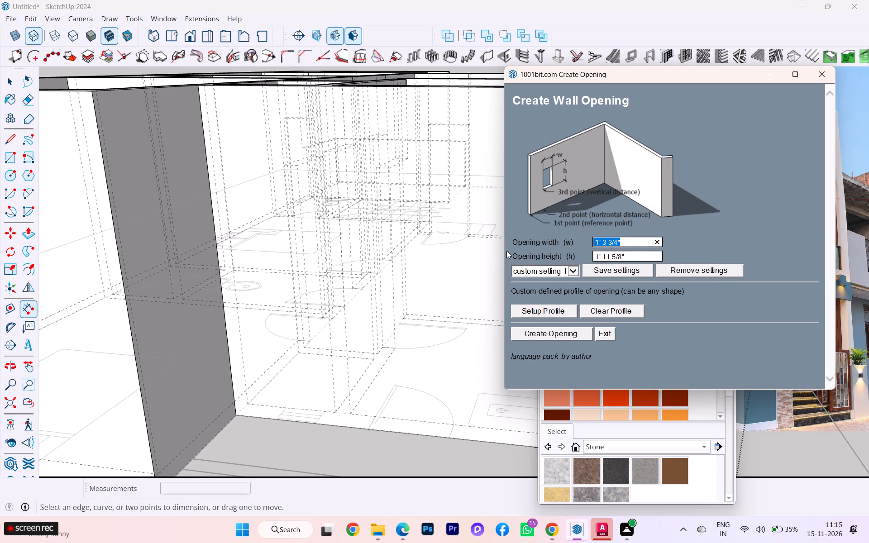
type("2'6")
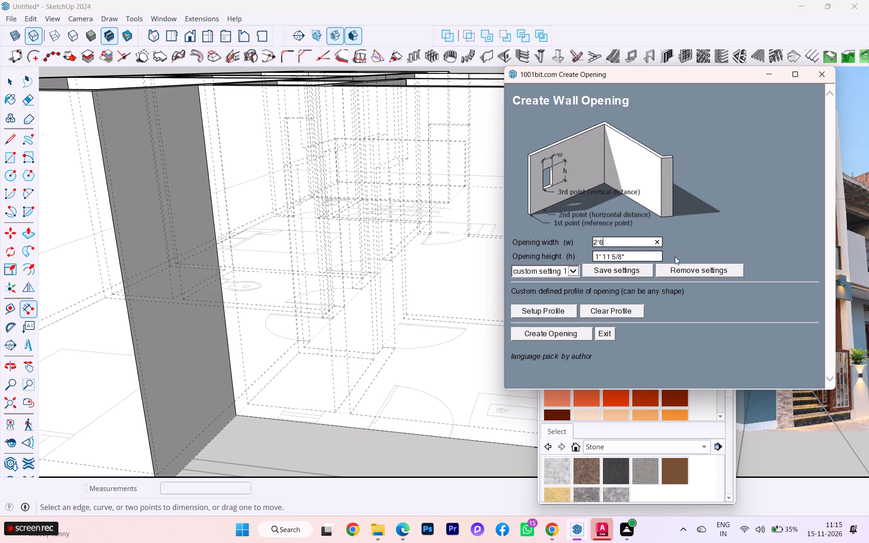
left_click_drag(637, 252, 572, 259)
type("7'")
left_click(544, 336)
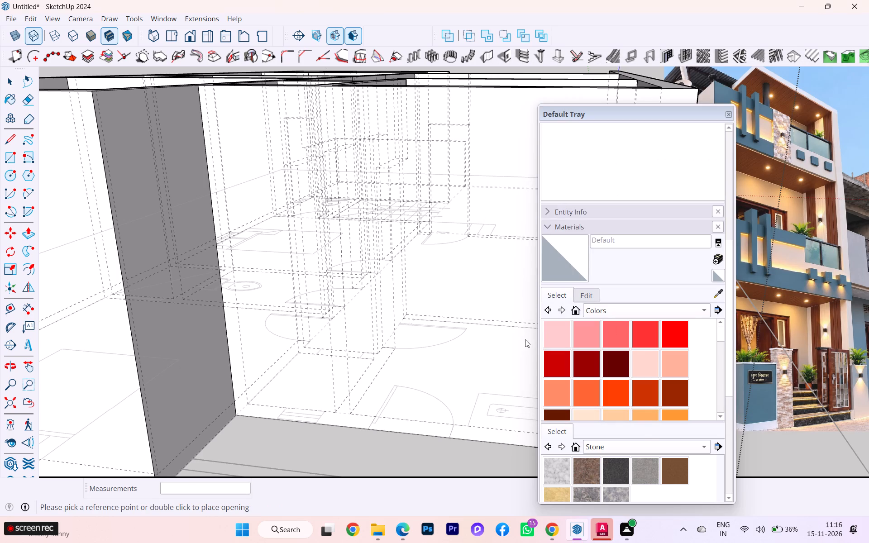
scroll(291, 423, "up", 2)
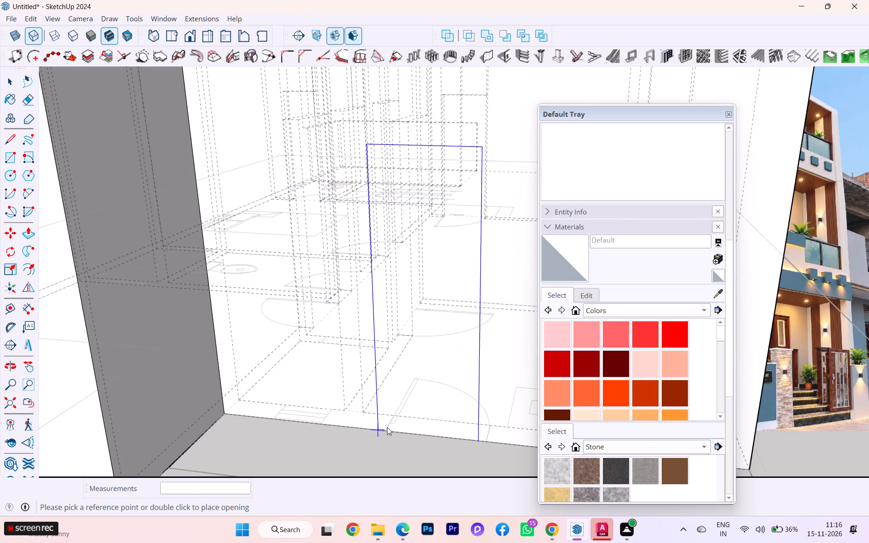
double_click(387, 428)
Measure the width of the window marked behind the bed along the bedroom's long outer wall.
scroll(312, 372, "down", 3)
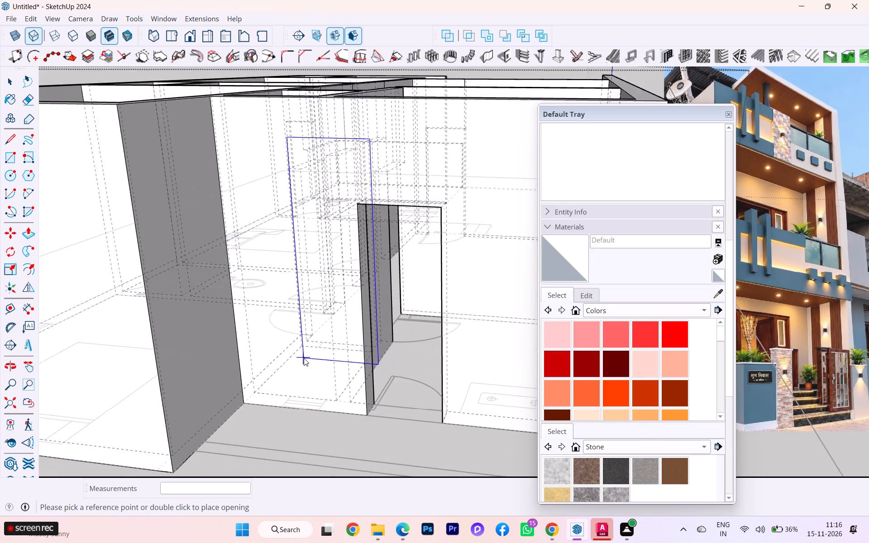
scroll(304, 358, "down", 2)
scroll(304, 358, "up", 5)
scroll(304, 358, "down", 2)
scroll(348, 376, "down", 3)
middle_click_drag(352, 378, 303, 398)
middle_click(303, 398)
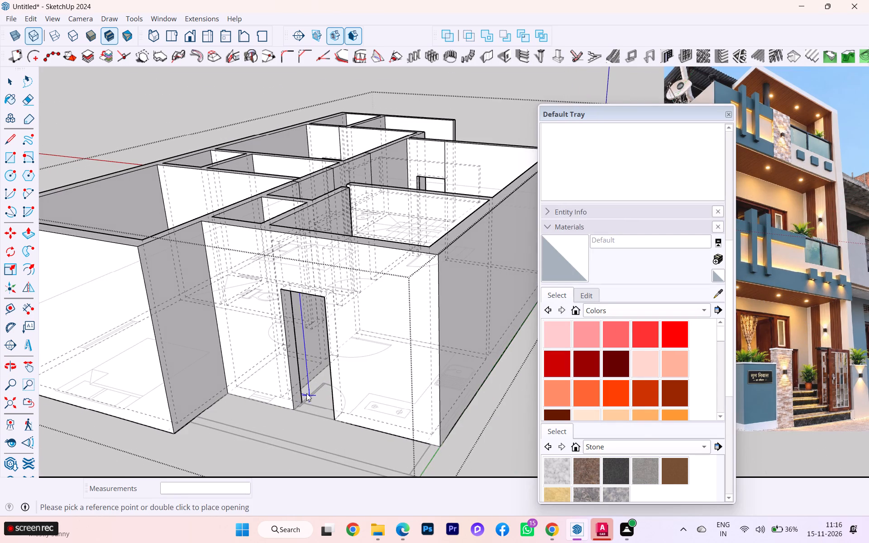
scroll(309, 394, "up", 3)
scroll(336, 390, "down", 2)
scroll(340, 389, "up", 1)
scroll(340, 389, "down", 2)
scroll(243, 386, "down", 2)
middle_click_drag(253, 391, 279, 390)
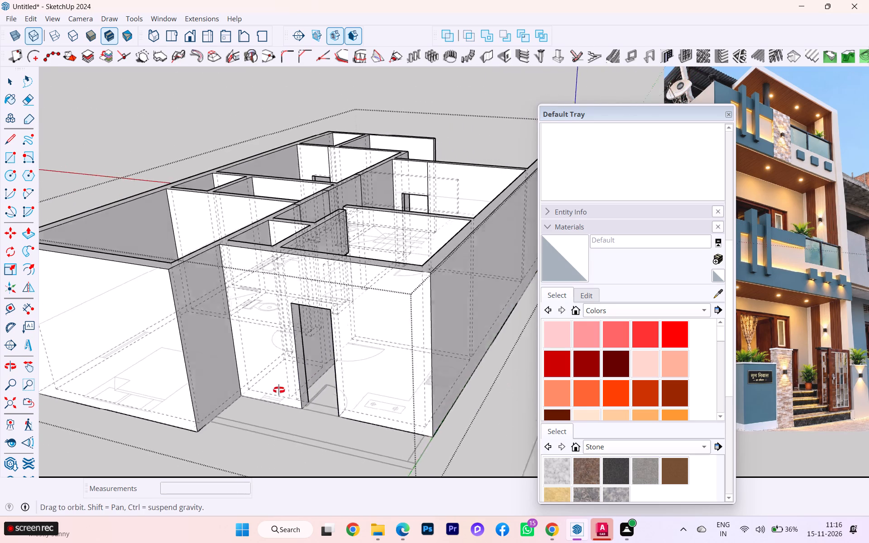
middle_click_drag(279, 390, 519, 349)
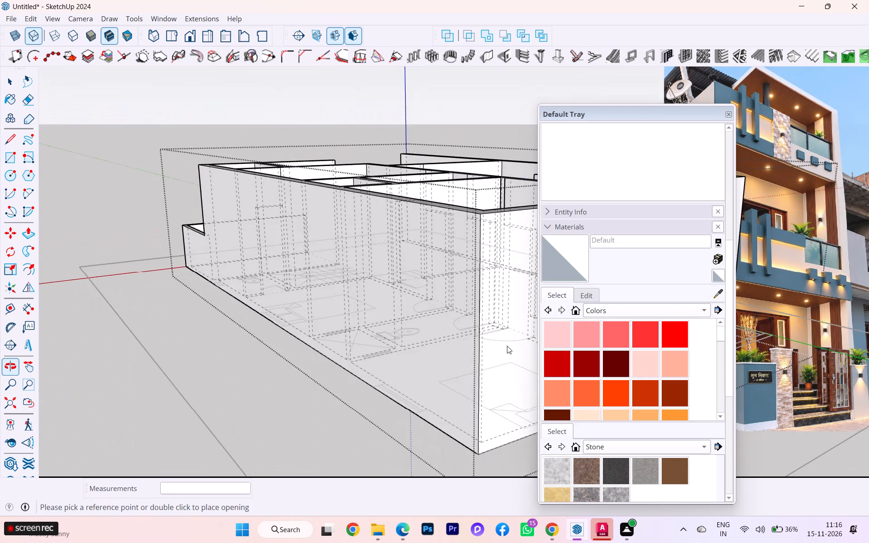
scroll(189, 339, "down", 4)
middle_click_drag(161, 391, 463, 413)
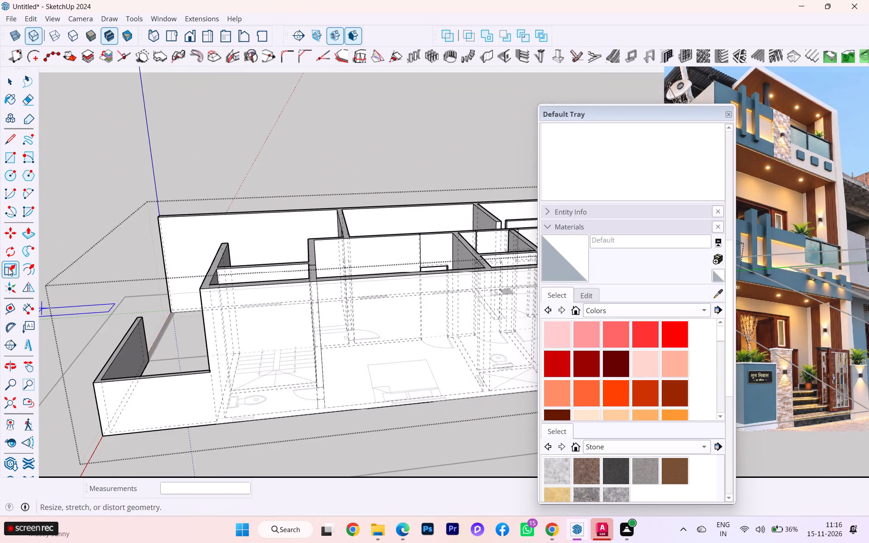
left_click(31, 312)
scroll(229, 409, "up", 4)
scroll(124, 384, "down", 2)
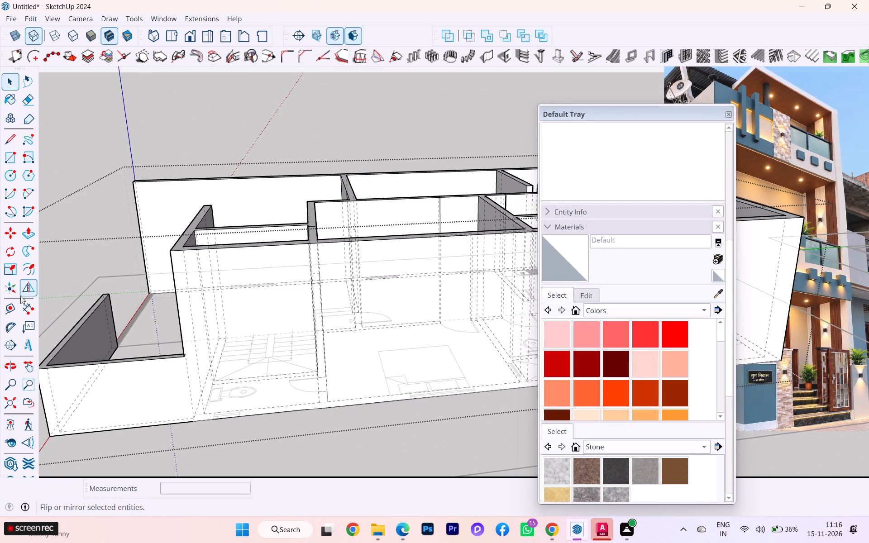
left_click(27, 305)
scroll(364, 410, "up", 4)
scroll(440, 402, "up", 4)
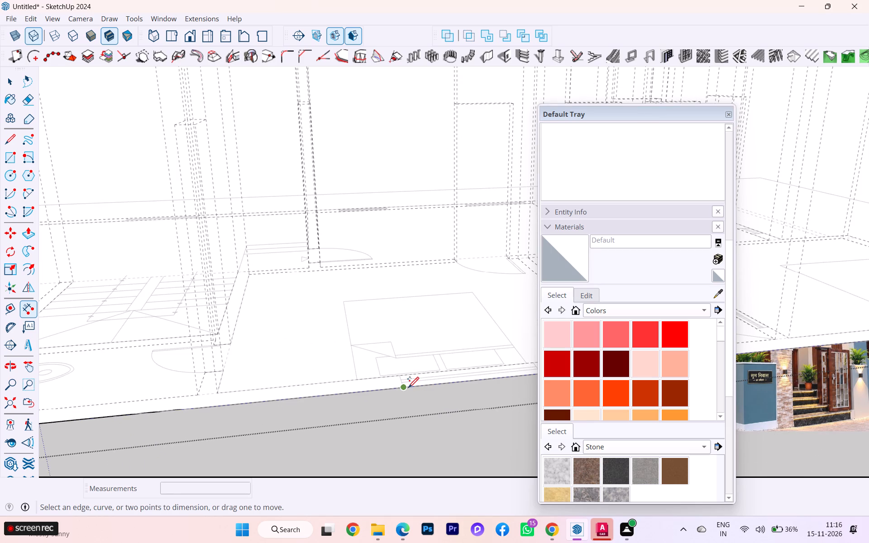
left_click(408, 386)
scroll(327, 388, "down", 3)
scroll(466, 378, "up", 2)
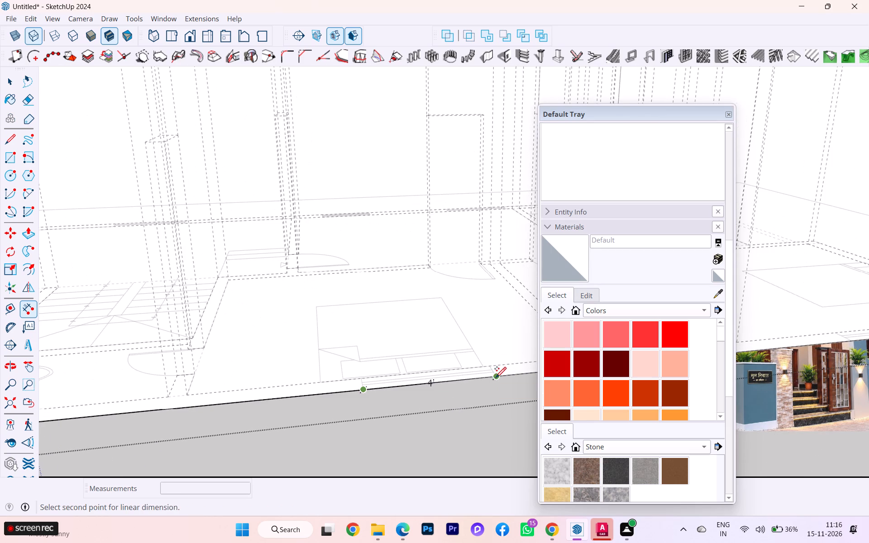
key("Escape")
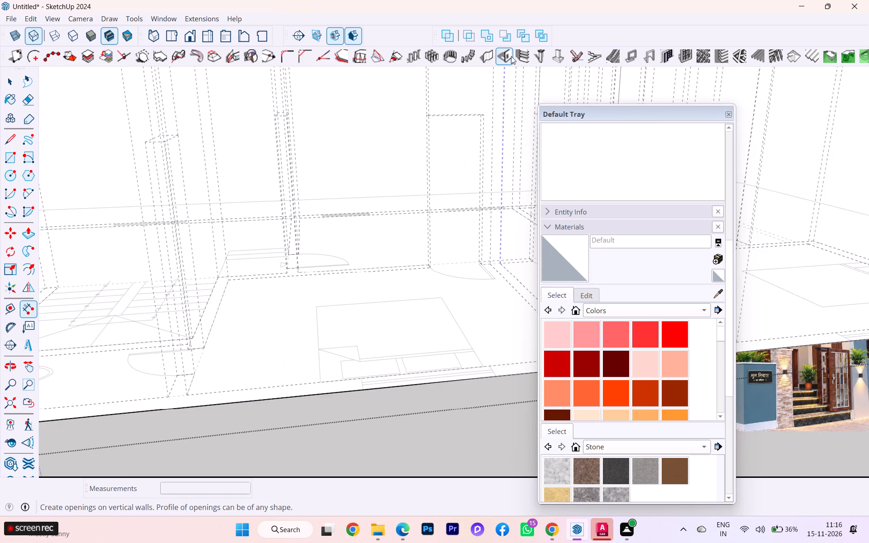
Set up a new wall opening with a width of 4' and a height of 4'.
left_click(511, 56)
left_click_drag(614, 240, 548, 245)
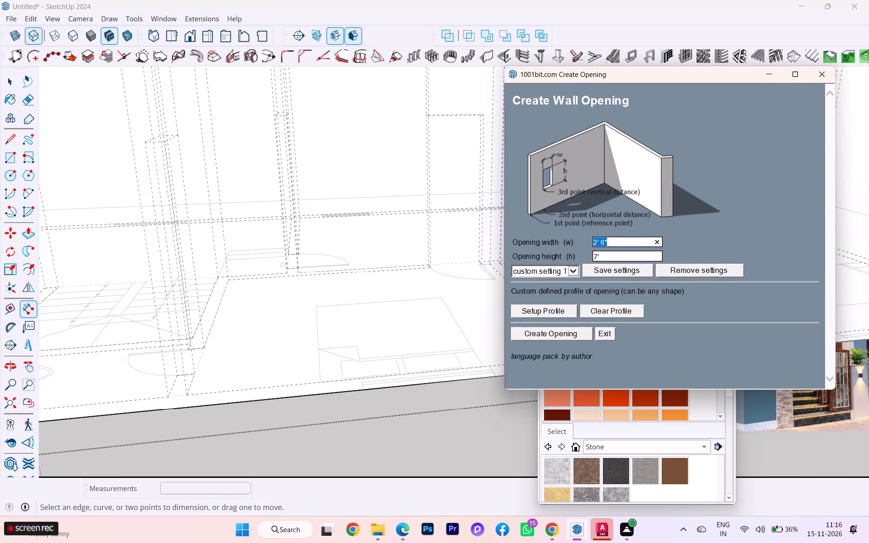
type("4'")
left_click(599, 259)
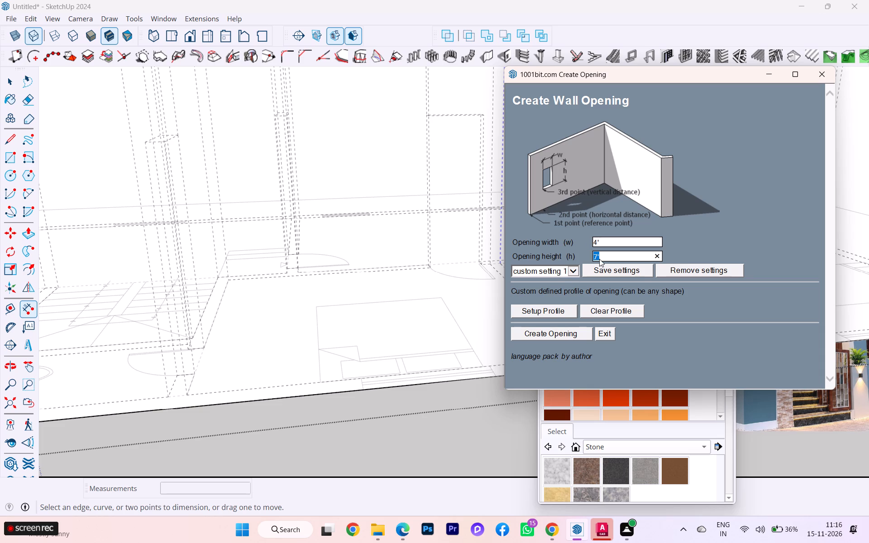
key("4")
key("apostrophe")
double_click(539, 336)
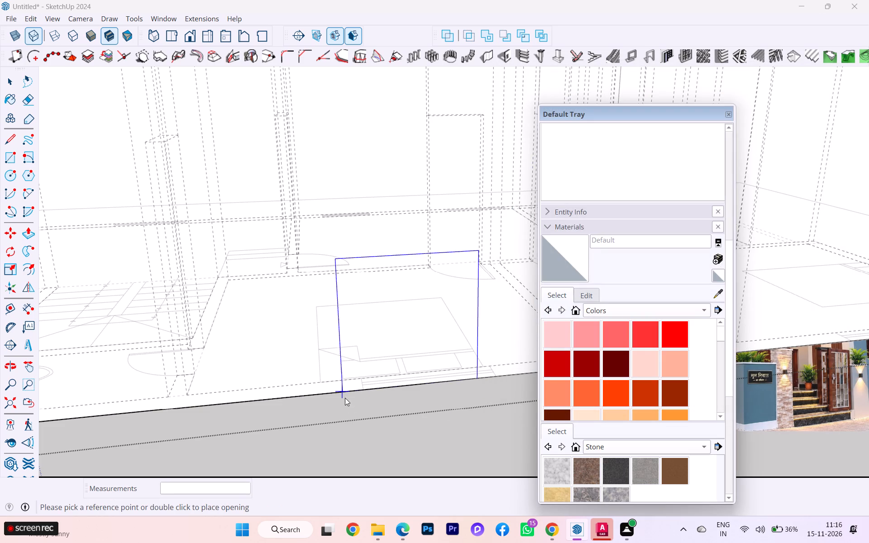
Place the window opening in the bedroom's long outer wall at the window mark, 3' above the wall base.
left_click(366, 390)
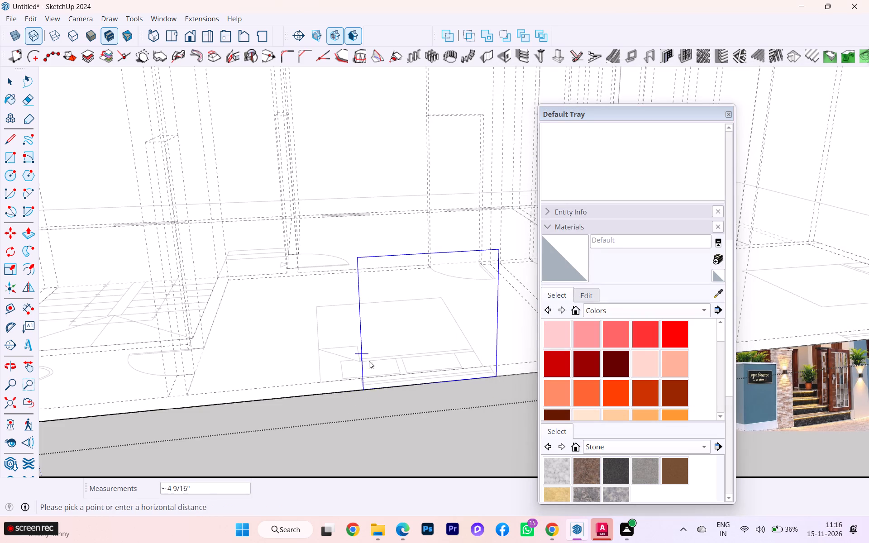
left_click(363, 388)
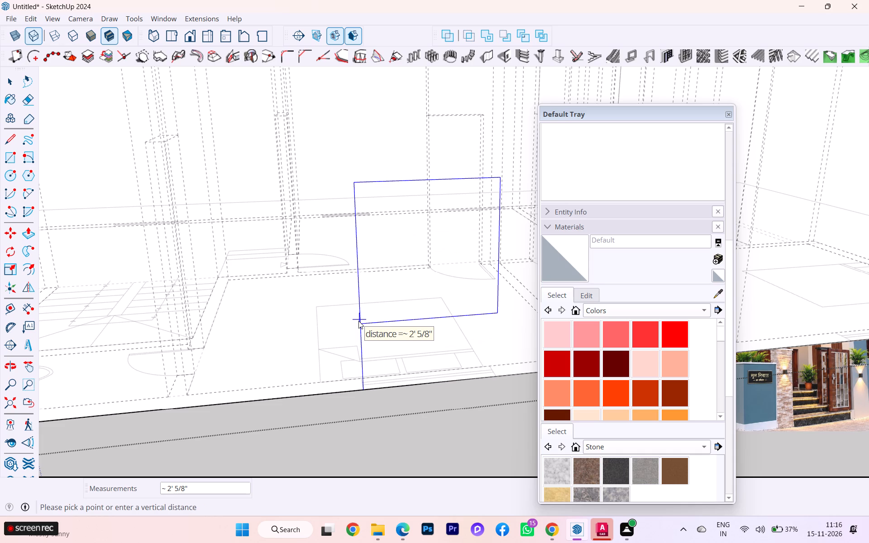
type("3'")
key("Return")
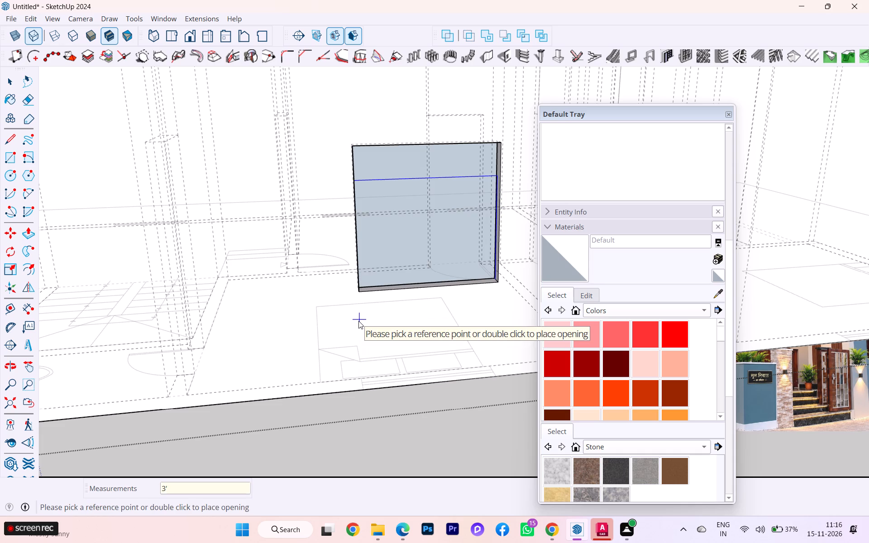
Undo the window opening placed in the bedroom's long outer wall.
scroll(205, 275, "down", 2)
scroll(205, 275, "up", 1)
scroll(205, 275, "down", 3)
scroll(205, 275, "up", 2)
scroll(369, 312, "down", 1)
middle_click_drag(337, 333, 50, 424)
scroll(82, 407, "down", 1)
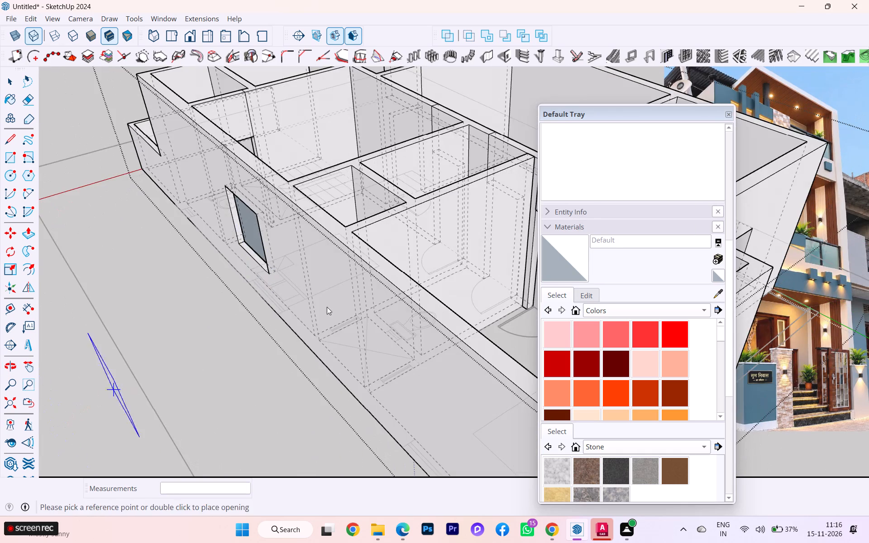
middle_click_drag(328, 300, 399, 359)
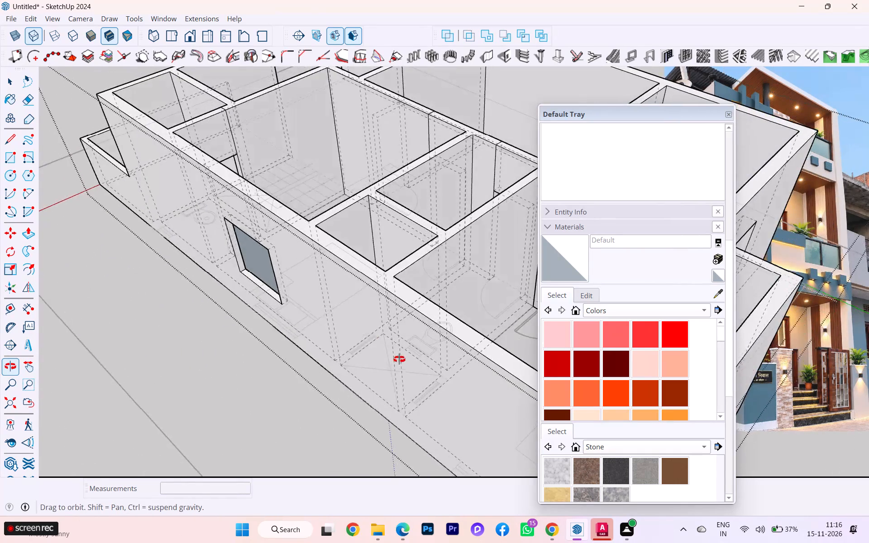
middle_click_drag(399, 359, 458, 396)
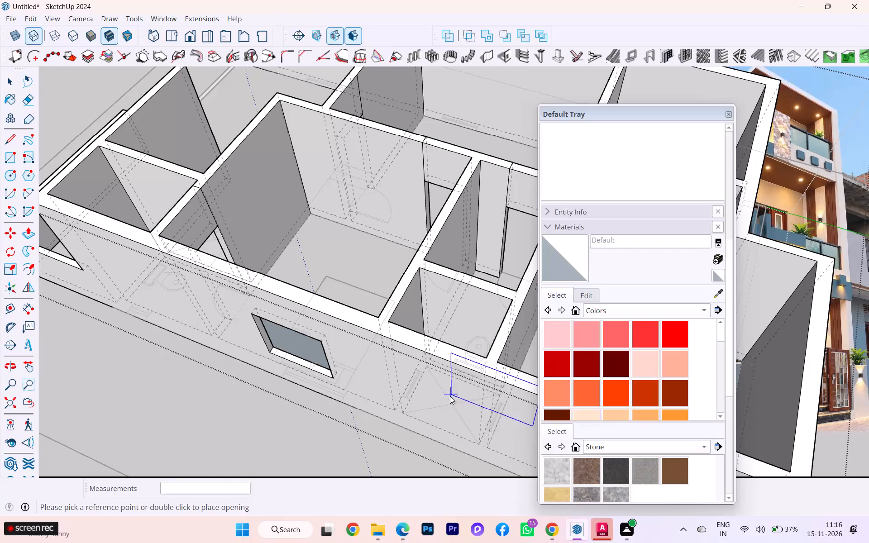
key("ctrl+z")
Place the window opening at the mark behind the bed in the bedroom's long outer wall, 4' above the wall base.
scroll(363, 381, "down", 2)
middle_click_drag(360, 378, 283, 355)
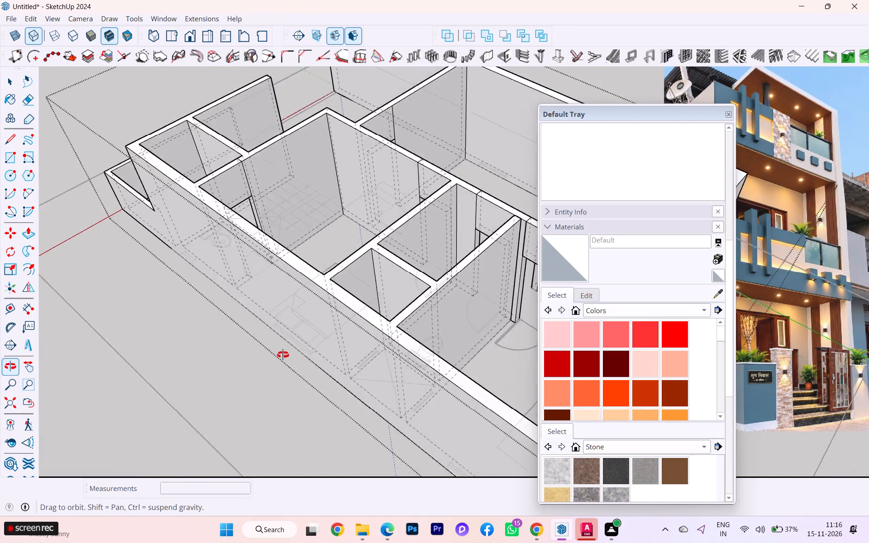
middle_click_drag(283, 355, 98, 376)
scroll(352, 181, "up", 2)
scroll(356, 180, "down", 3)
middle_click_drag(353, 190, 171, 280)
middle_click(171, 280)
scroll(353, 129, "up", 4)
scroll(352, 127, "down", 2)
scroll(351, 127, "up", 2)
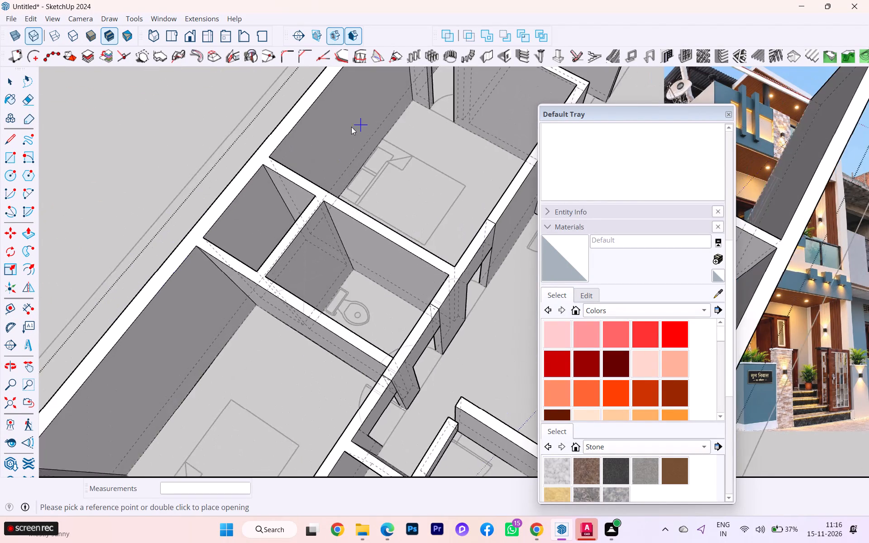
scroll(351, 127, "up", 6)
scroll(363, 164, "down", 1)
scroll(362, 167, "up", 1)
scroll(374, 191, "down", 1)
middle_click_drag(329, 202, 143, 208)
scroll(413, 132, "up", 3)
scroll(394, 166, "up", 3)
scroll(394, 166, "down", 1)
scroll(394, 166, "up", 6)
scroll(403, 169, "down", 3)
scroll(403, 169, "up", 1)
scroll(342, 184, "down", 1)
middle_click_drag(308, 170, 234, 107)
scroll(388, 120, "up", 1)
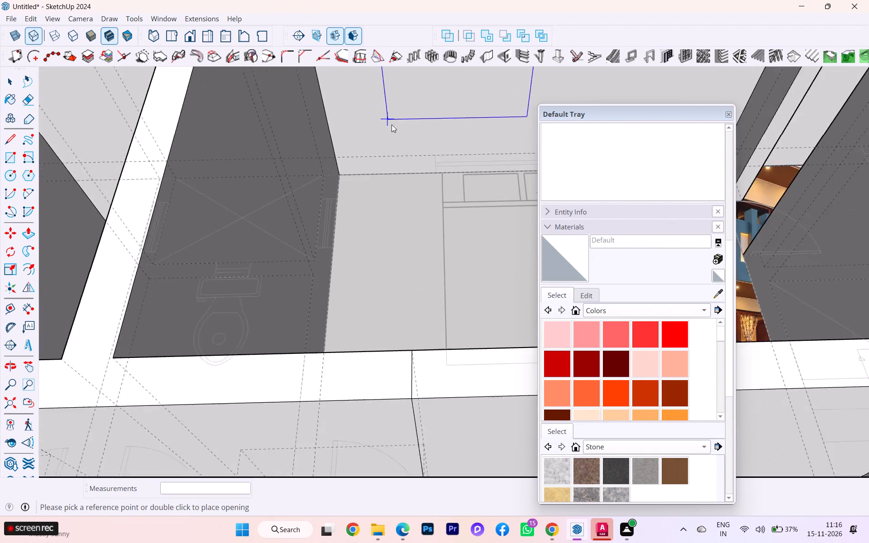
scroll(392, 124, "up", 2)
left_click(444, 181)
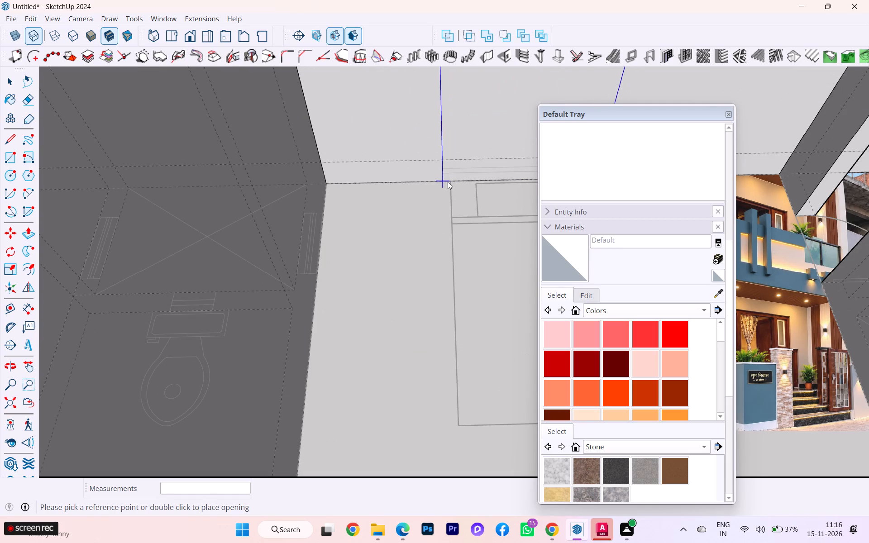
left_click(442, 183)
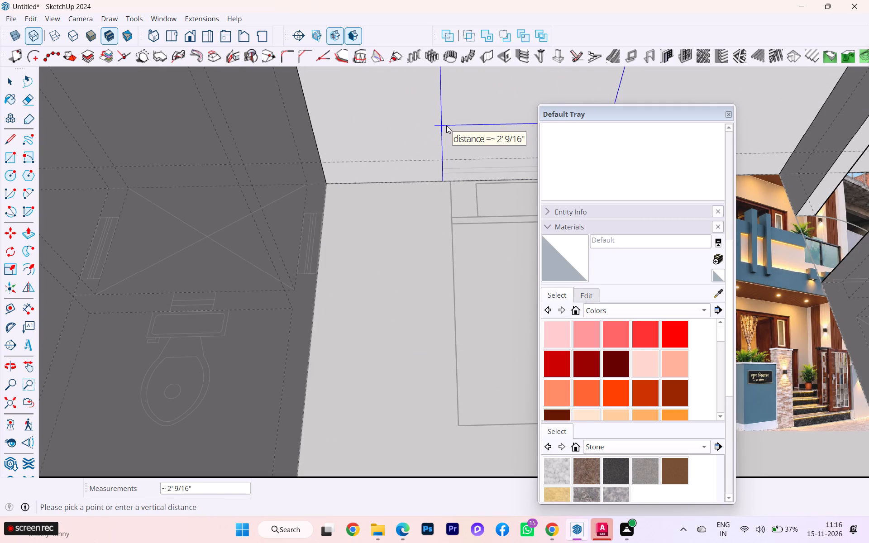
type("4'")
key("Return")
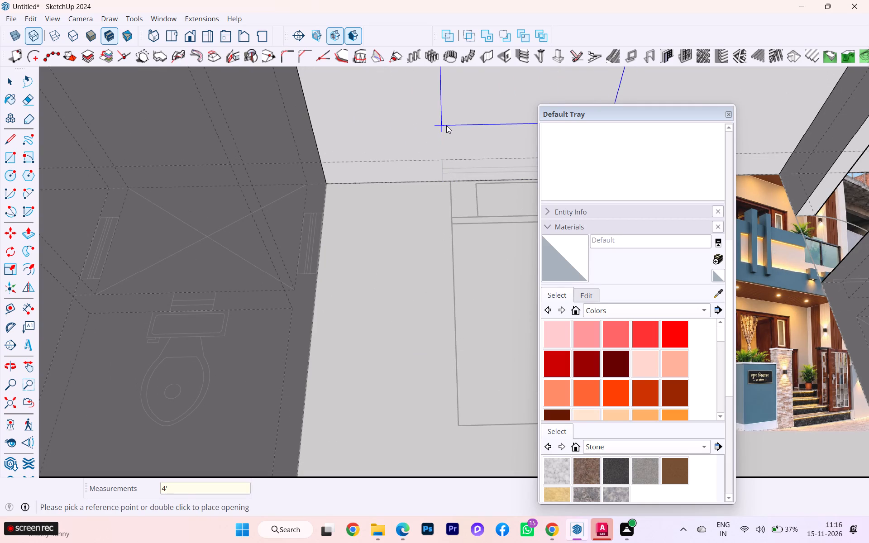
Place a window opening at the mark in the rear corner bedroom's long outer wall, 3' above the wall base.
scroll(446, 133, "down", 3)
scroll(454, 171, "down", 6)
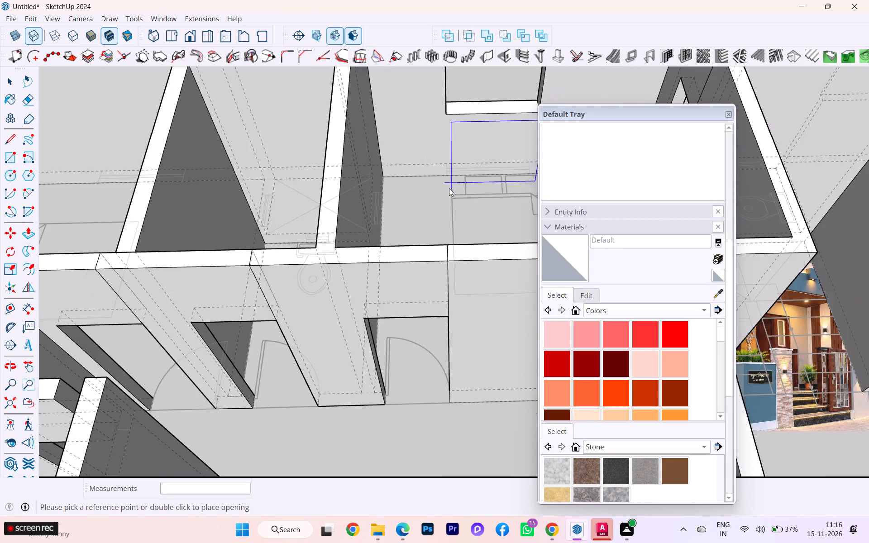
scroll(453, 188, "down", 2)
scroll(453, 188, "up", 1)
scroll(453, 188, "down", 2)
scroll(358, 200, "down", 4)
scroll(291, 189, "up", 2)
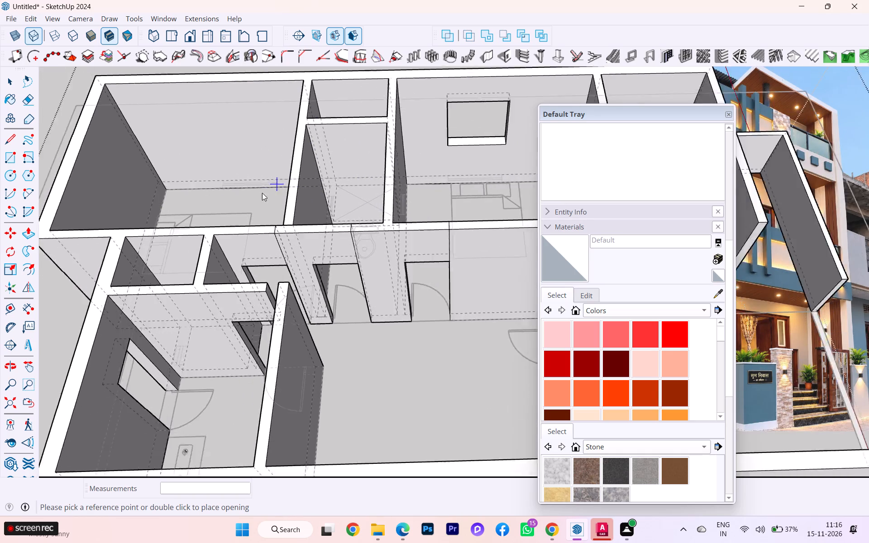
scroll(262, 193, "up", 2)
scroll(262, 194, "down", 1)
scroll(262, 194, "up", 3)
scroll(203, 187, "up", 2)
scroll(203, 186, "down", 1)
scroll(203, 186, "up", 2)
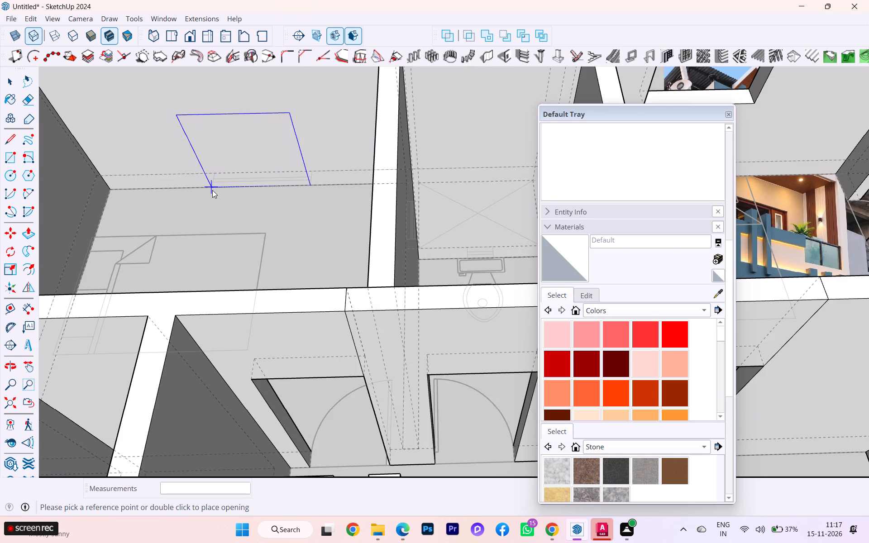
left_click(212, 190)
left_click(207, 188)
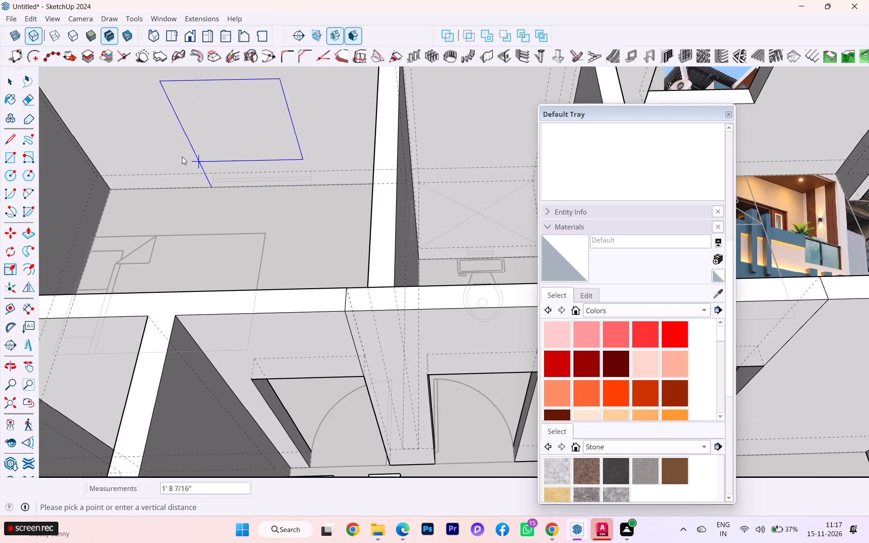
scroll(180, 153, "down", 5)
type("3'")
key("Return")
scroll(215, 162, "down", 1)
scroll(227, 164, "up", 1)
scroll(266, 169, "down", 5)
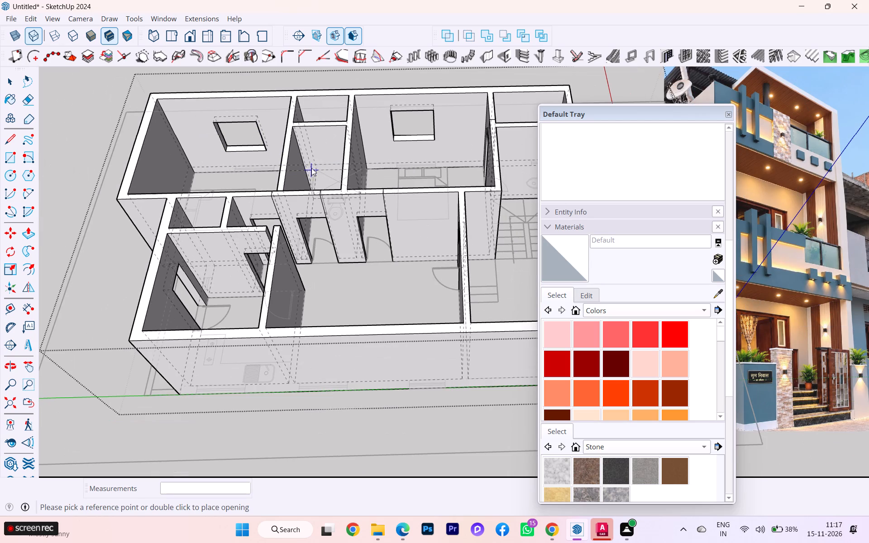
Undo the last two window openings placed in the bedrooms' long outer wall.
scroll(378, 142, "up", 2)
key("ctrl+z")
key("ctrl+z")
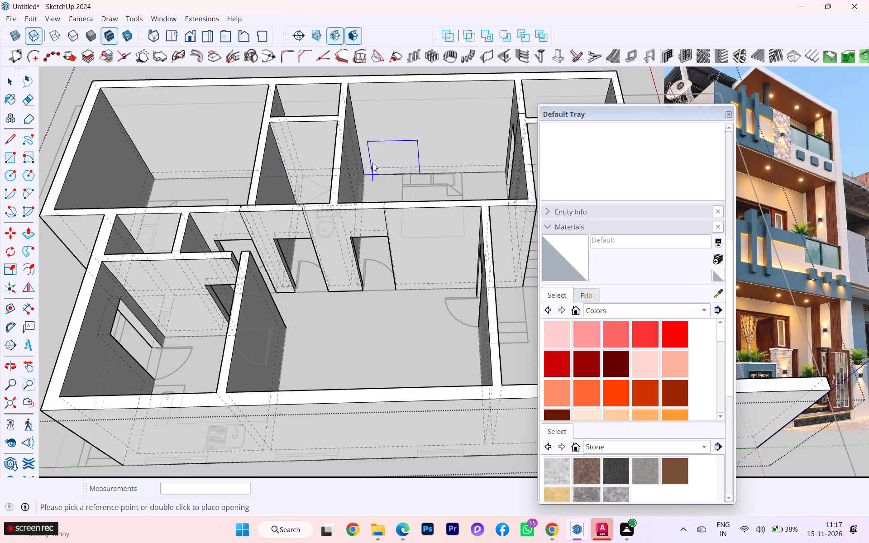
Place the window opening at the mark behind the bed in the bedroom's long outer wall, 3' above the wall base.
scroll(387, 165, "up", 2)
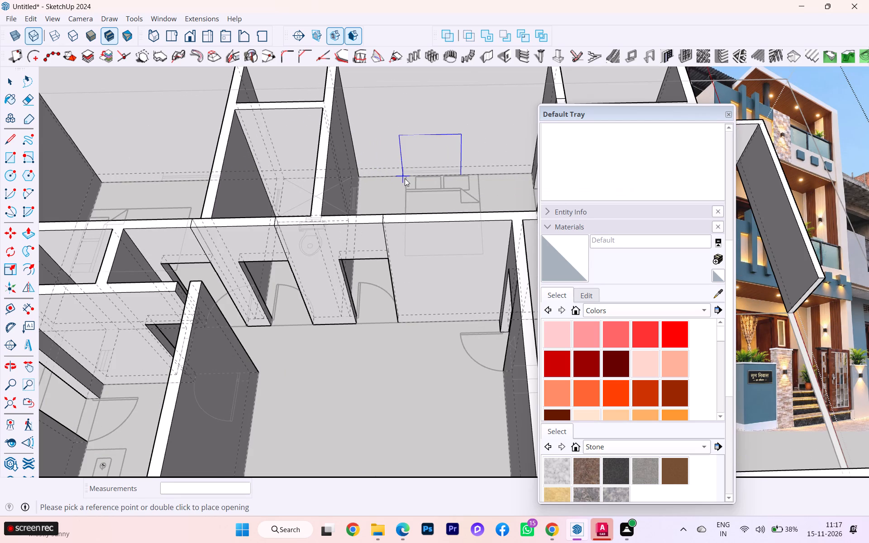
scroll(405, 179, "up", 1)
left_click(405, 179)
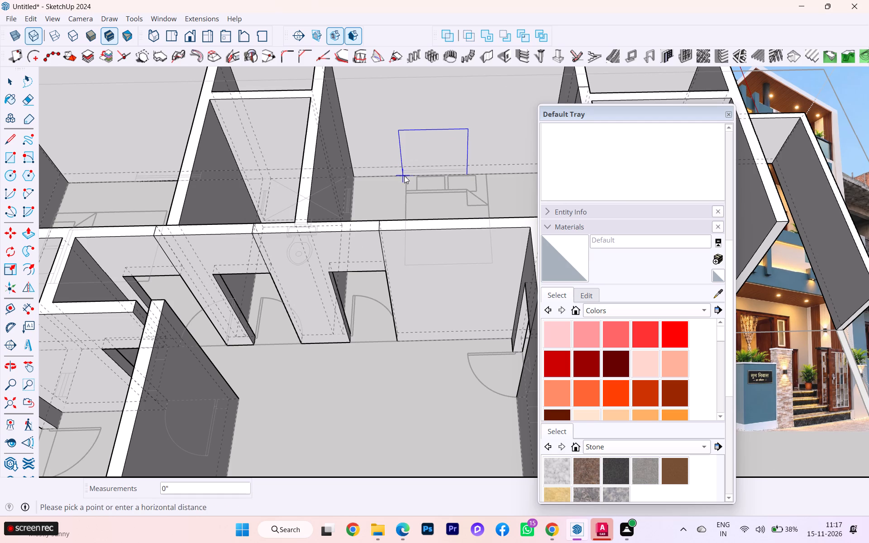
left_click(404, 176)
type("3'")
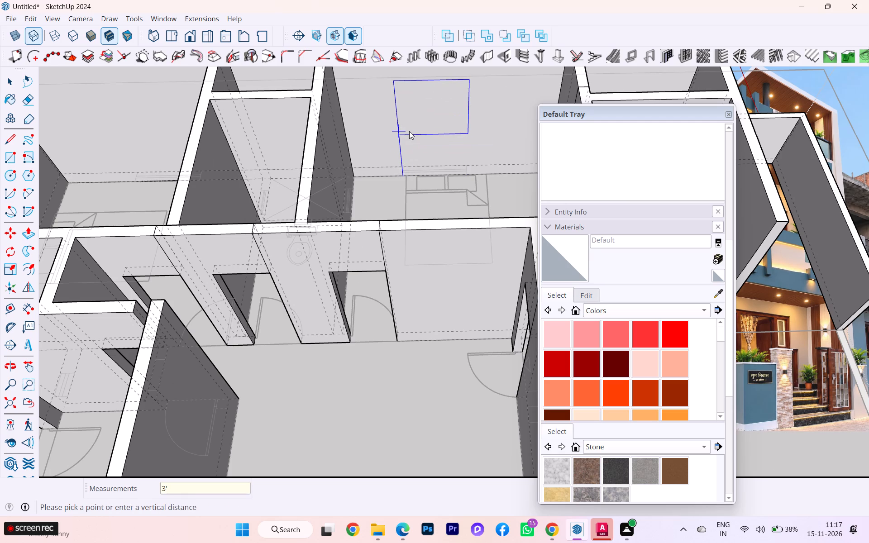
key("Return")
Place a matching window opening at the mark in the rear corner bedroom's long outer wall, 3' above the wall base.
scroll(508, 160, "down", 6)
scroll(244, 175, "up", 2)
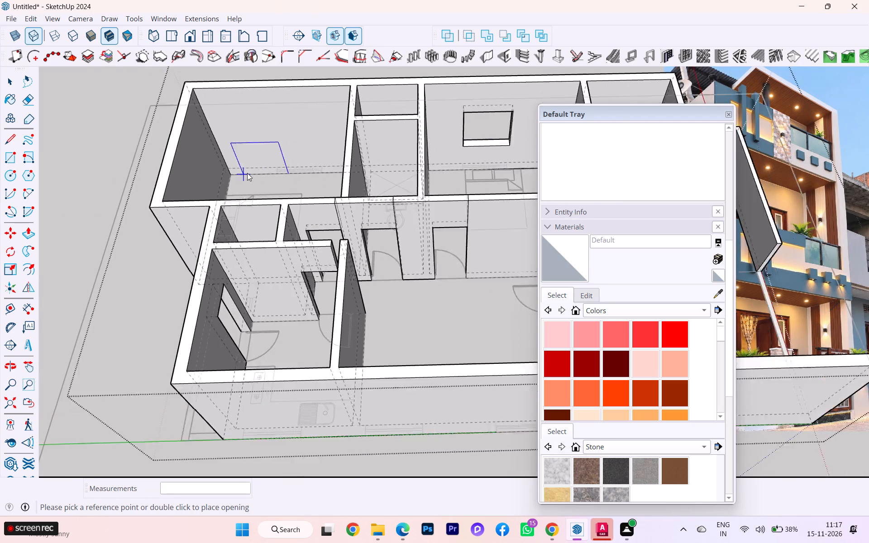
scroll(247, 173, "up", 3)
scroll(282, 172, "down", 1)
scroll(282, 172, "up", 2)
left_click(284, 179)
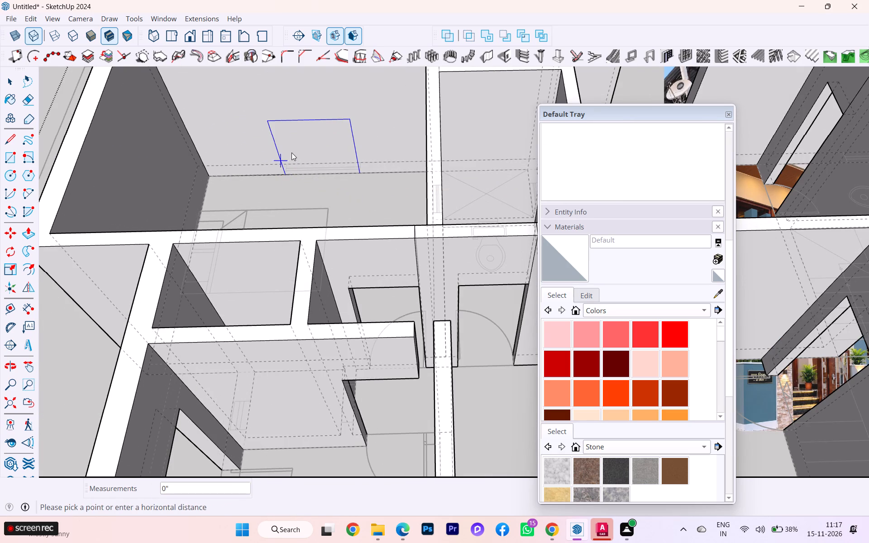
left_click(287, 176)
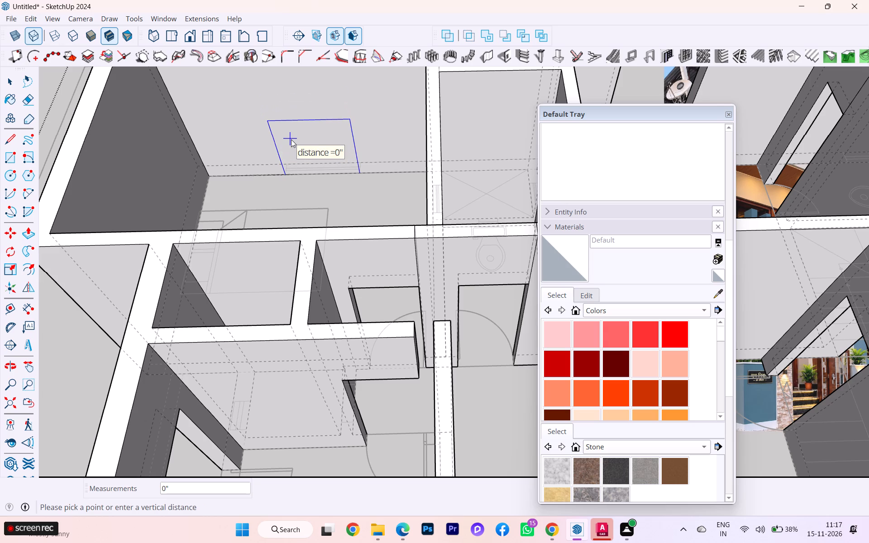
type("3'")
key("Return")
Place a window opening in the kitchen's long outer wall at the window mark beside the stove, 3' above the wall base.
scroll(266, 137, "down", 3)
scroll(265, 137, "up", 1)
scroll(265, 137, "down", 1)
scroll(265, 137, "up", 1)
scroll(264, 156, "down", 2)
scroll(262, 157, "up", 4)
scroll(262, 157, "down", 3)
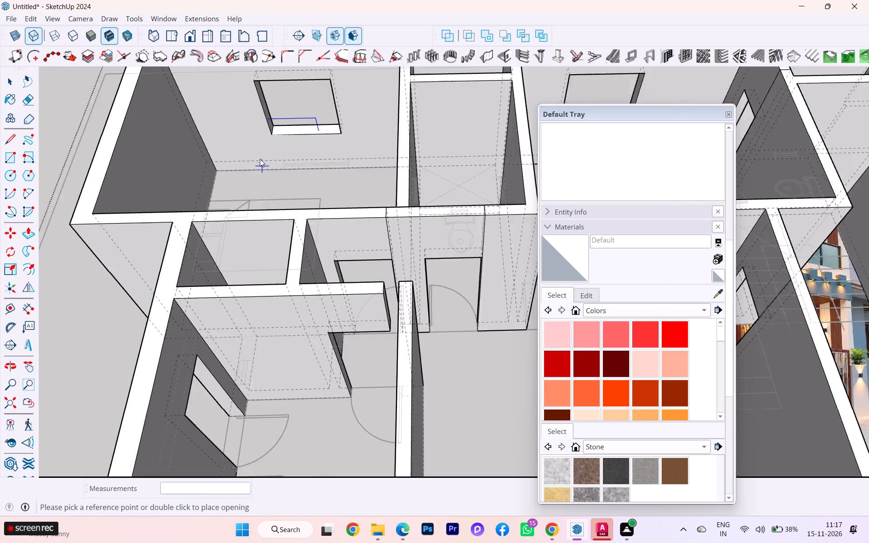
scroll(296, 492, "down", 3)
scroll(357, 381, "down", 1)
scroll(357, 379, "up", 2)
scroll(360, 375, "down", 1)
scroll(290, 470, "up", 2)
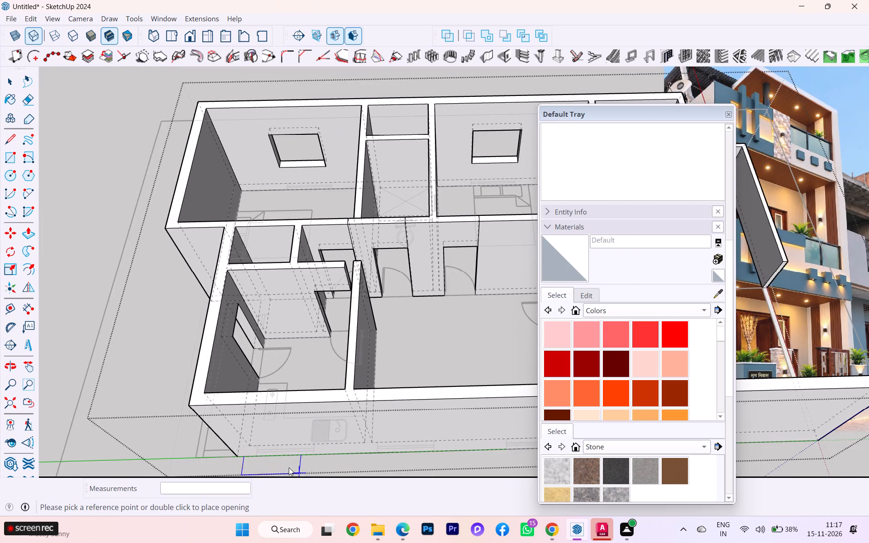
scroll(289, 467, "up", 6)
scroll(361, 417, "down", 1)
scroll(361, 415, "up", 1)
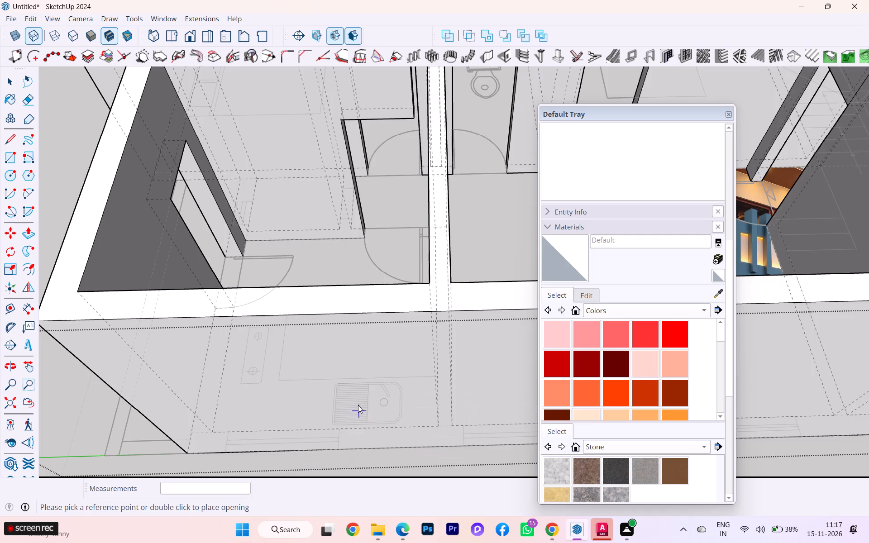
middle_click_drag(358, 402, 365, 332)
scroll(287, 395, "up", 1)
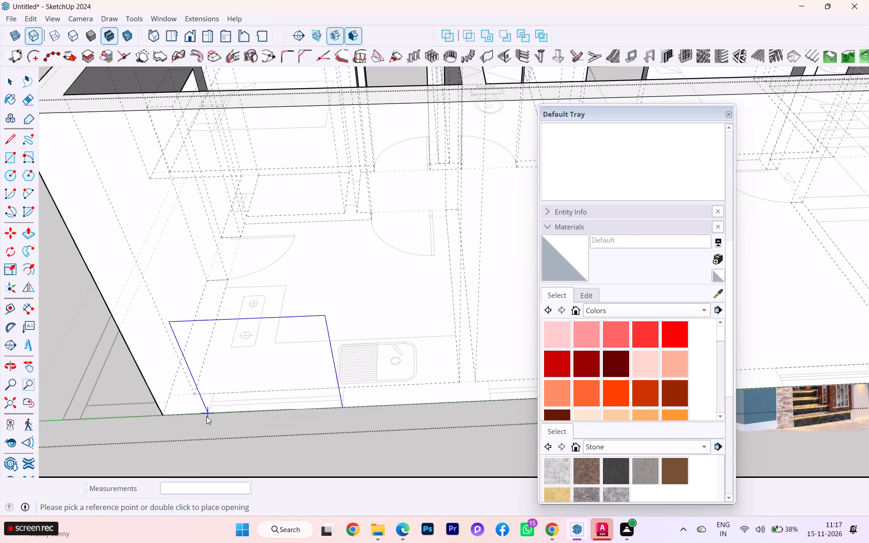
left_click(207, 416)
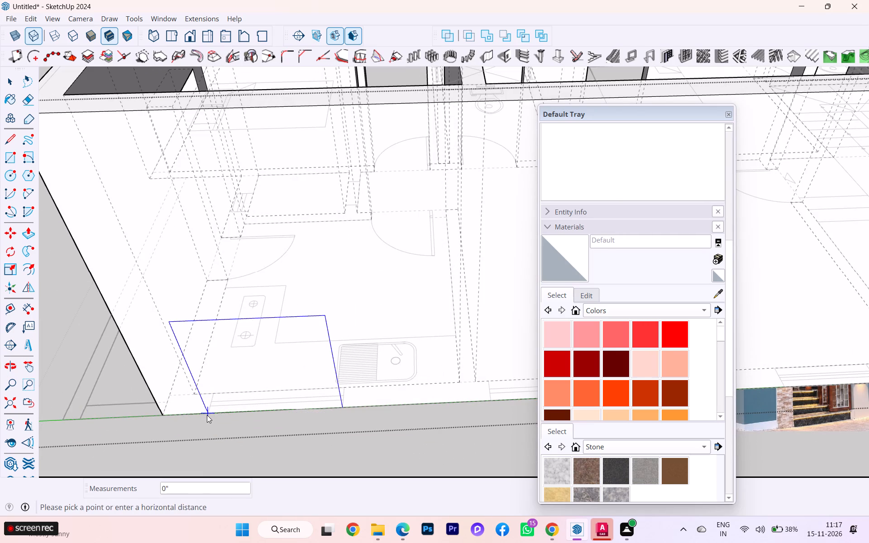
left_click(207, 415)
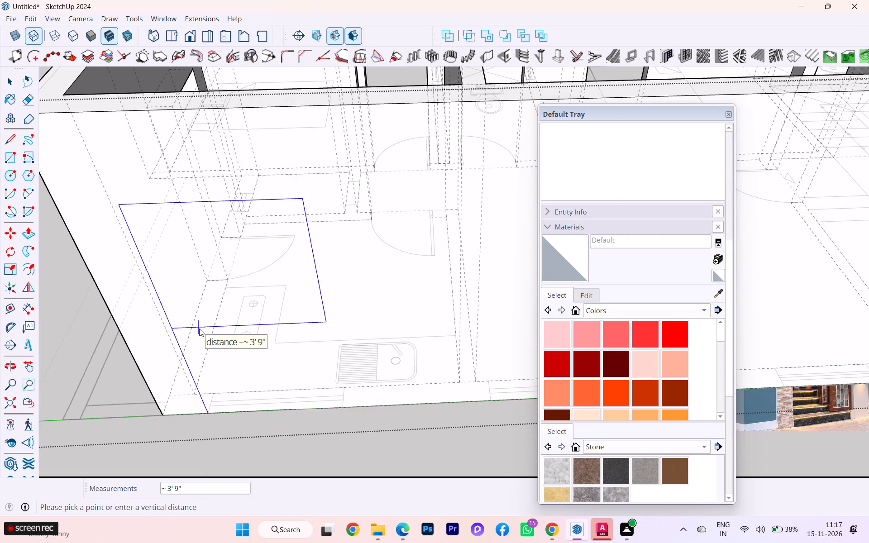
type("3'")
key("Return")
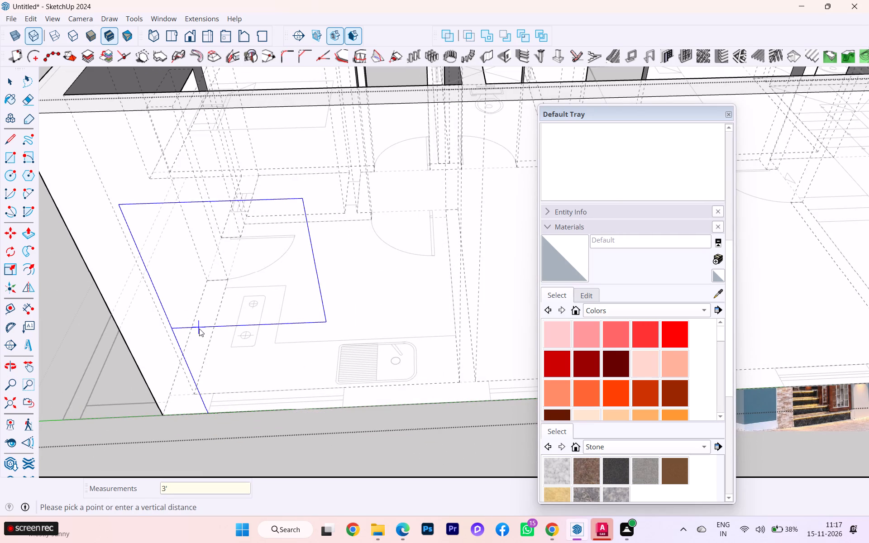
Place a window opening in the same outer wall at the mark just past the kitchen partition, 3' above the wall base.
scroll(203, 249, "down", 7)
scroll(112, 251, "up", 1)
scroll(111, 250, "down", 2)
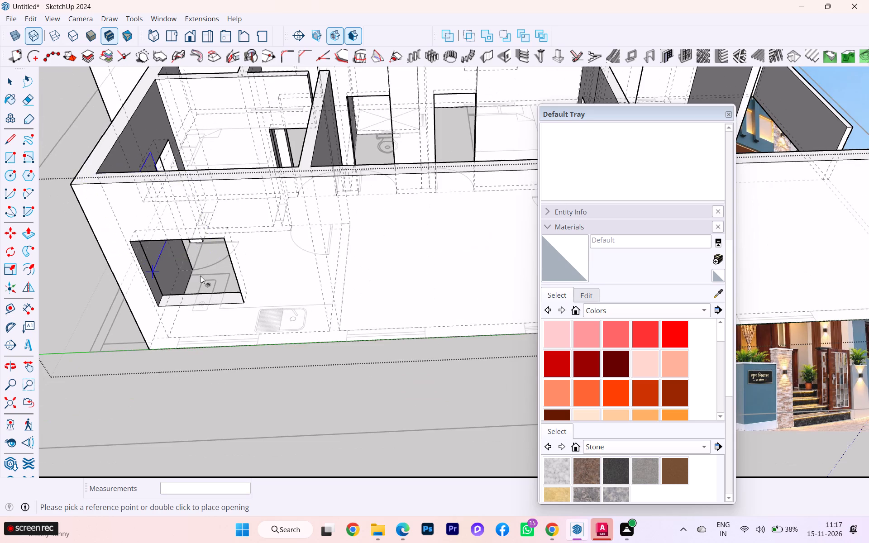
scroll(325, 283, "down", 1)
scroll(329, 286, "up", 3)
left_click(353, 355)
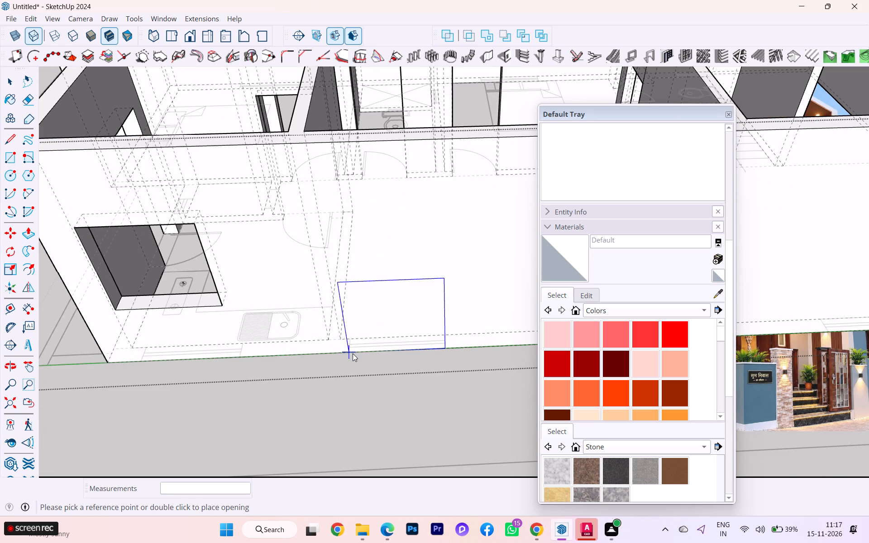
left_click(353, 356)
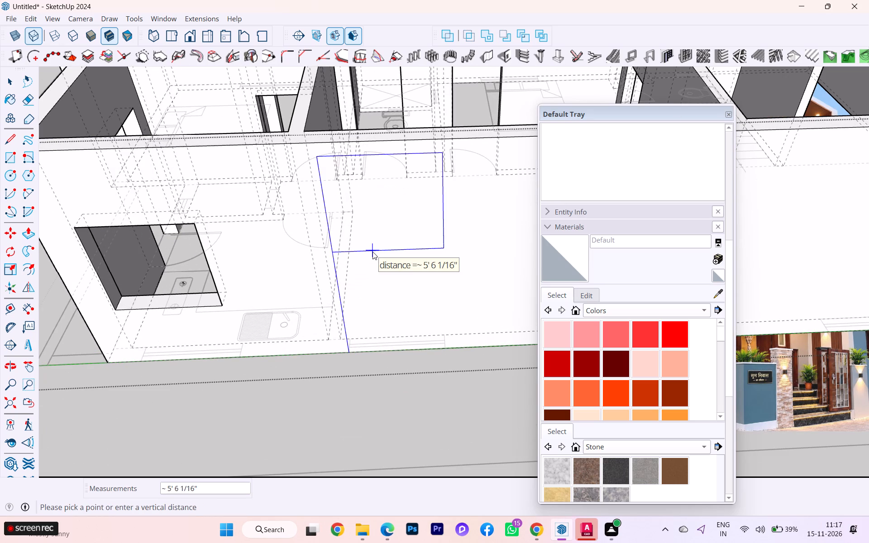
type("3'")
key("Return")
Place a window opening in the same outer wall at the mark beyond the hall's partition, towards the front corner, 3' above the base.
scroll(127, 309, "down", 10)
scroll(435, 300, "up", 2)
scroll(397, 333, "up", 2)
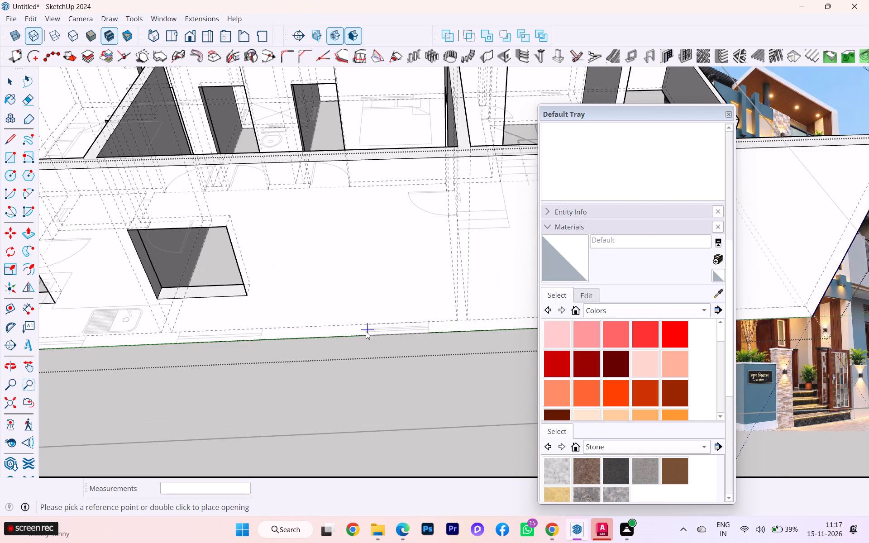
scroll(298, 329, "up", 1)
scroll(298, 329, "down", 4)
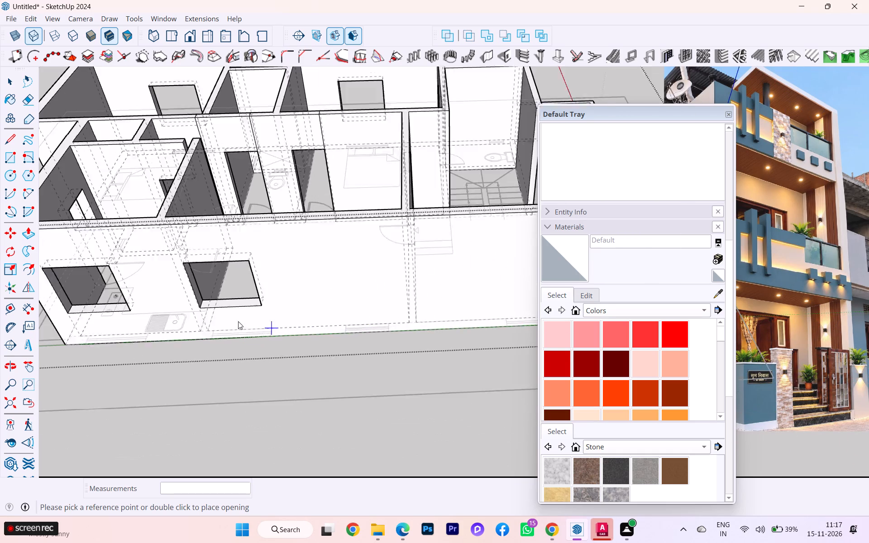
scroll(238, 321, "down", 3)
scroll(228, 318, "up", 1)
scroll(227, 318, "down", 1)
scroll(448, 322, "up", 2)
left_click(474, 327)
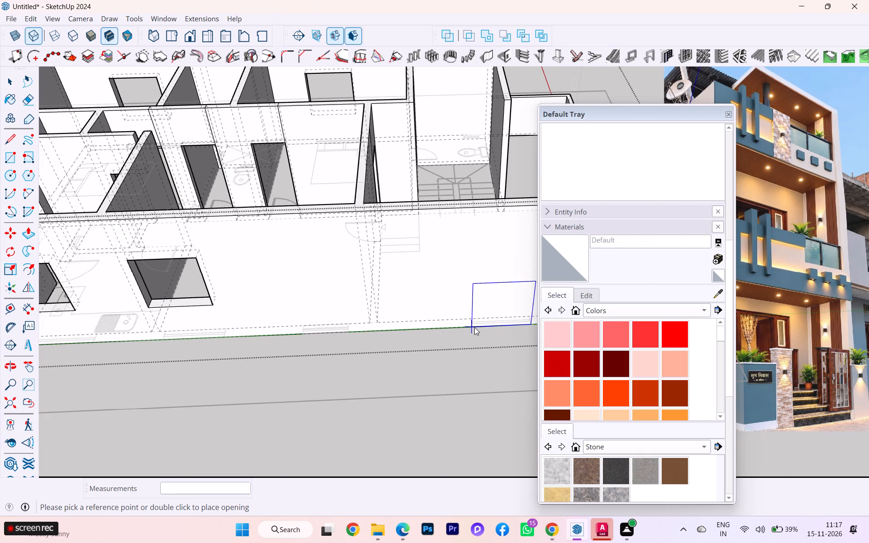
left_click(473, 327)
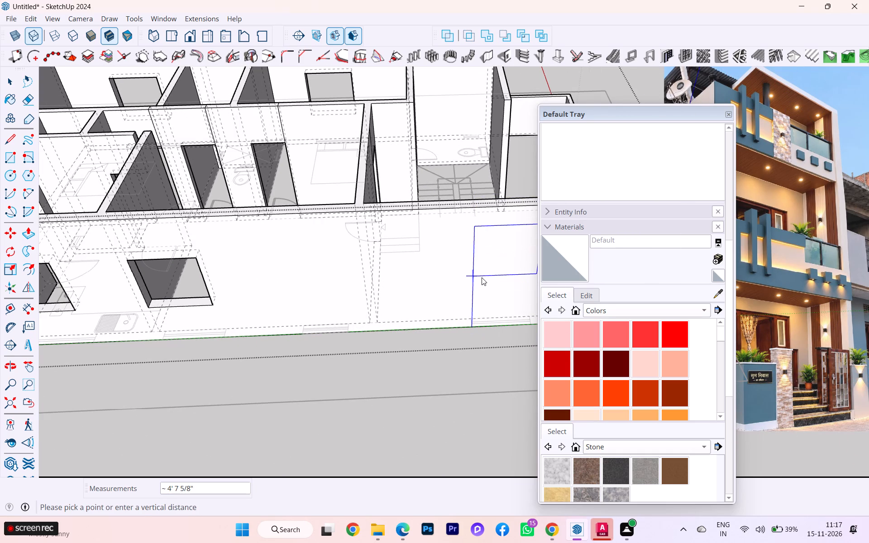
type("3'")
key("Return")
key("Return")
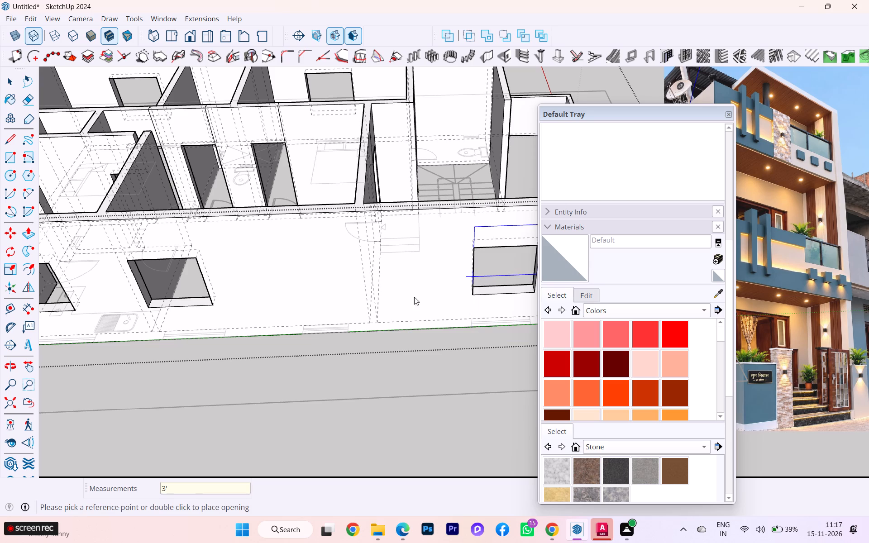
Examine the window openings along the long outer wall and the front side of the house.
scroll(252, 293, "down", 9)
scroll(402, 318, "down", 1)
middle_click_drag(452, 320, 253, 324)
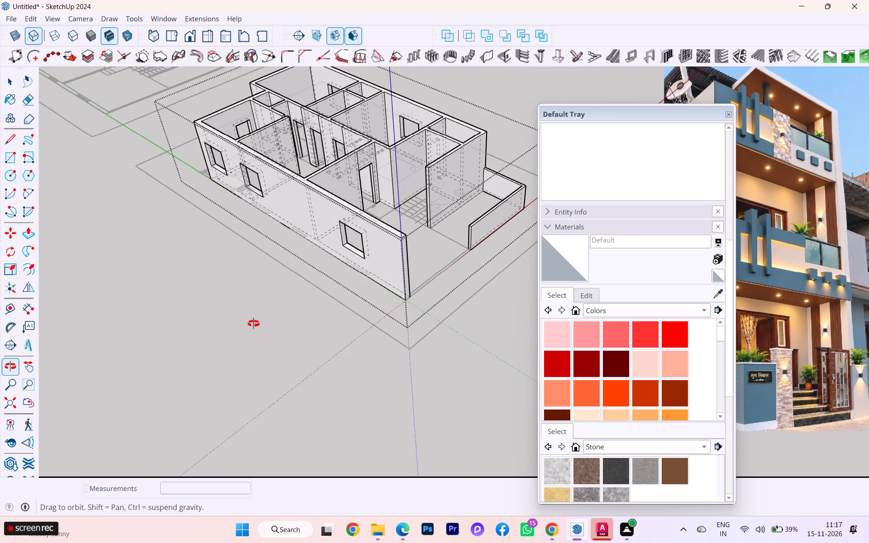
middle_click_drag(253, 324, 275, 327)
middle_click(275, 327)
scroll(456, 243, "up", 4)
scroll(467, 240, "down", 1)
scroll(479, 240, "up", 3)
scroll(508, 237, "down", 1)
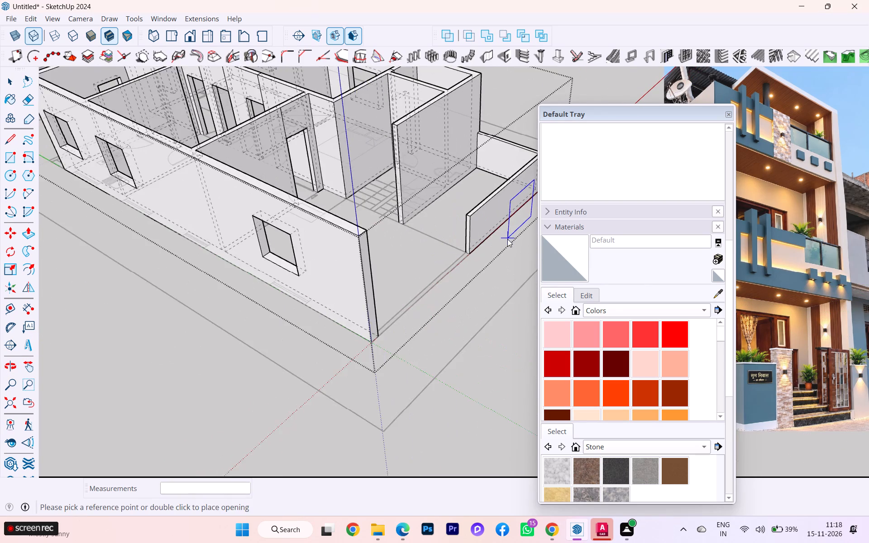
Measure the width of the window mark on the long outer wall just before the hall's partition.
scroll(507, 239, "down", 2)
middle_click_drag(388, 259, 621, 316)
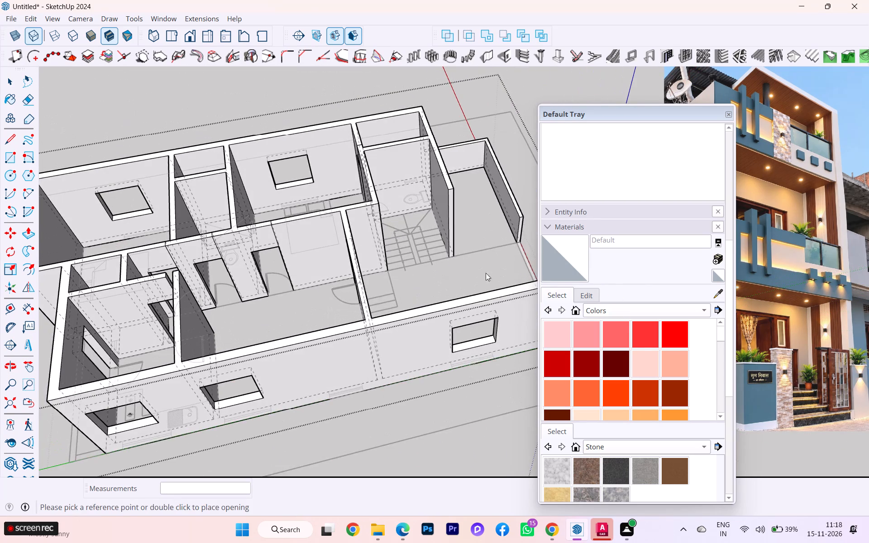
scroll(331, 225, "up", 1)
scroll(331, 224, "down", 1)
scroll(331, 222, "up", 2)
scroll(312, 221, "down", 1)
scroll(421, 229, "down", 2)
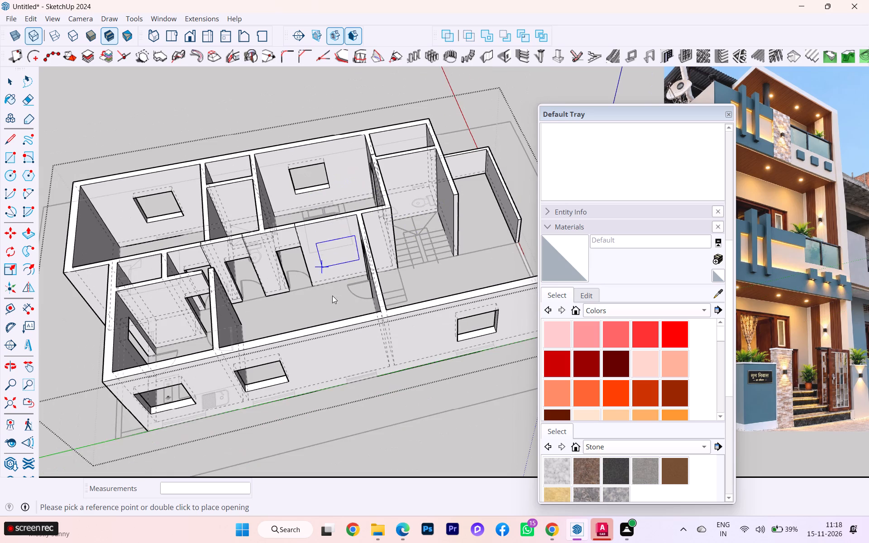
middle_click_drag(325, 311, 320, 305)
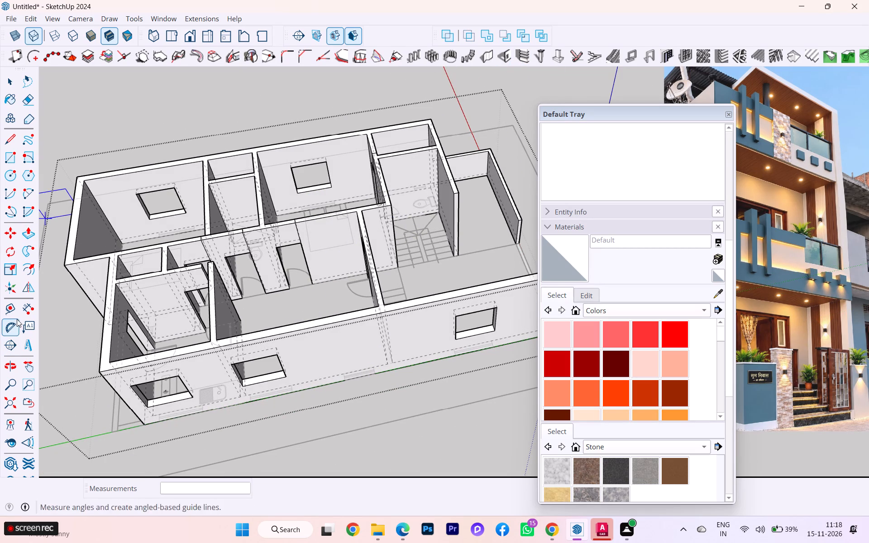
left_click(24, 309)
scroll(256, 369, "up", 2)
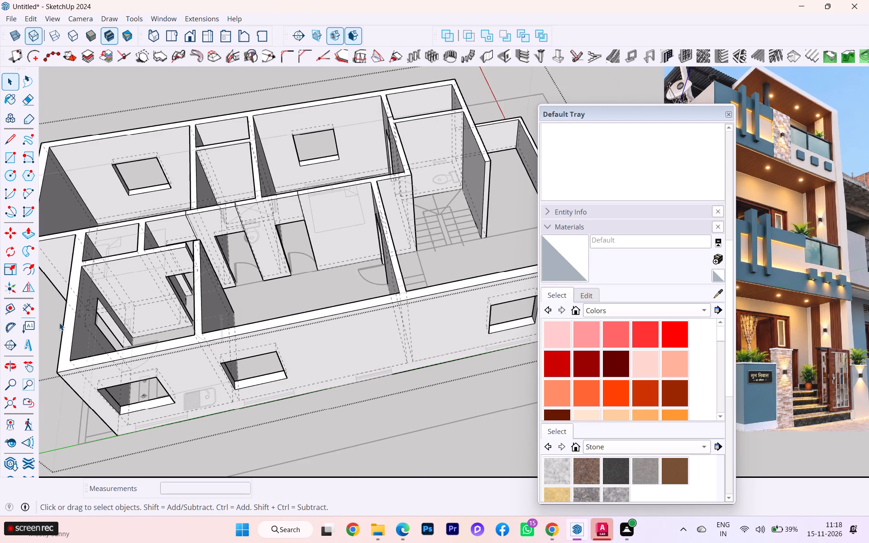
left_click(33, 305)
left_click(360, 381)
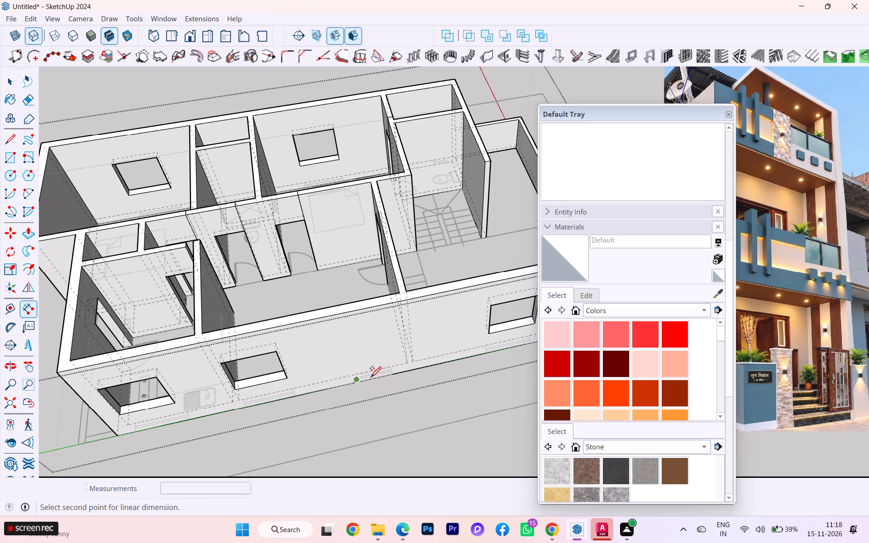
scroll(398, 372, "up", 1)
scroll(398, 372, "down", 1)
scroll(398, 372, "up", 2)
scroll(398, 372, "down", 3)
scroll(398, 372, "up", 4)
scroll(398, 372, "down", 2)
scroll(398, 372, "up", 4)
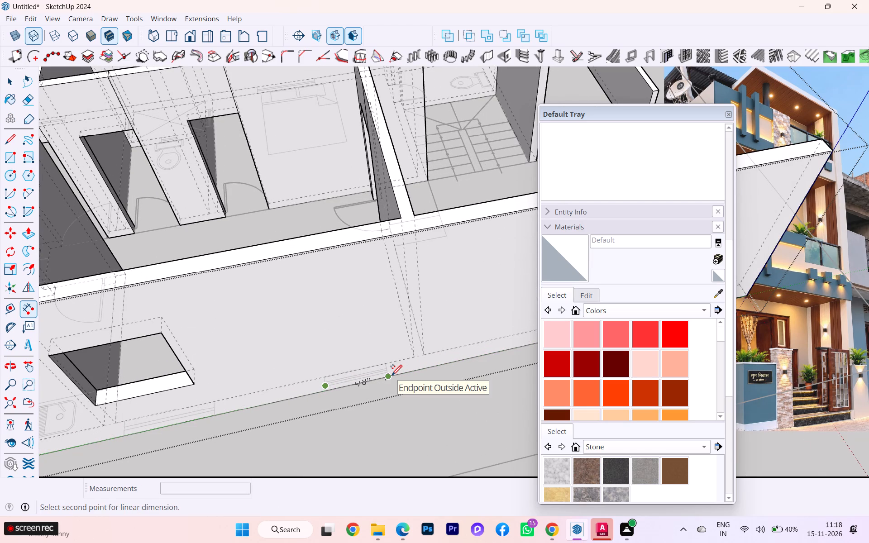
left_click(392, 375)
key("Escape")
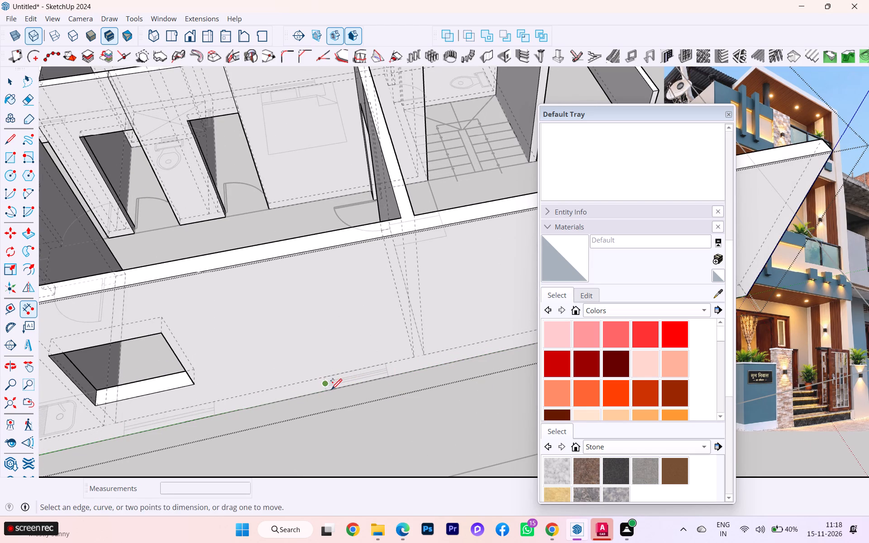
key("Escape")
key("Escape")
Measure the same window mark's width again between its two outer end points.
left_click(10, 82)
key("Escape")
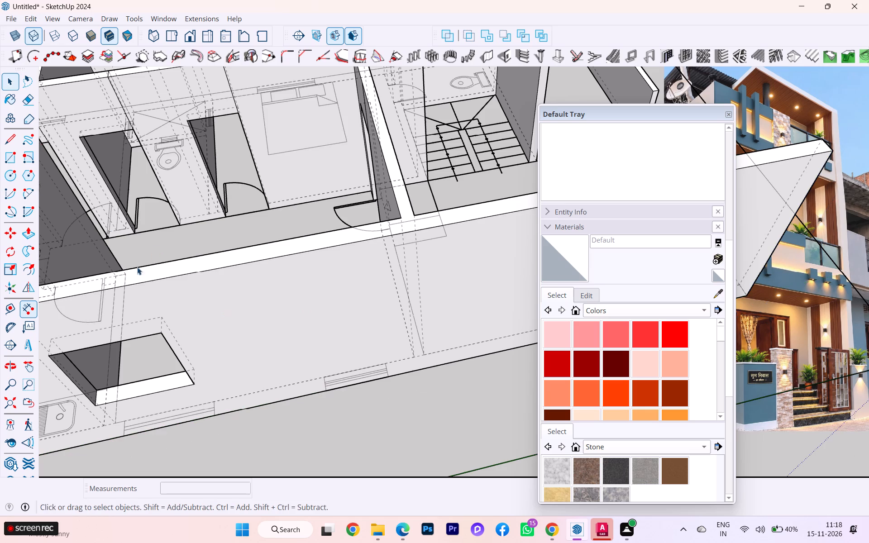
left_click(7, 134)
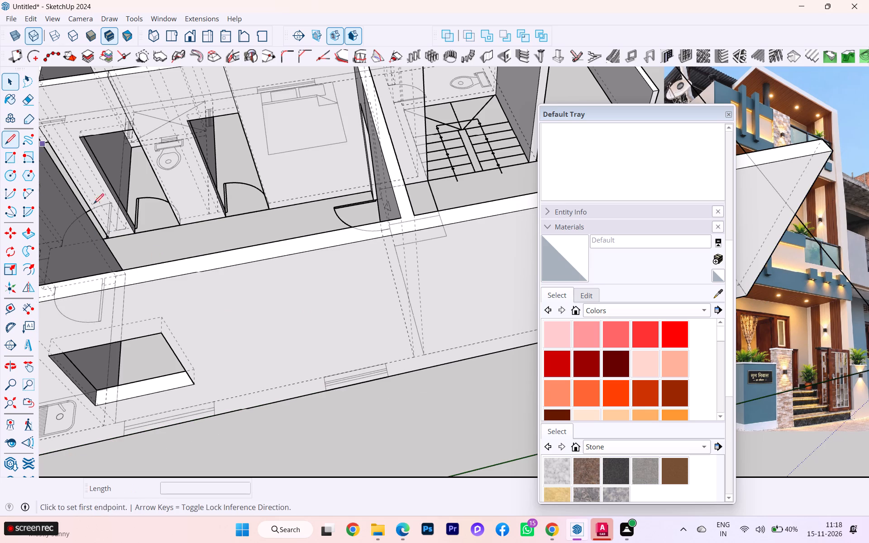
left_click(26, 313)
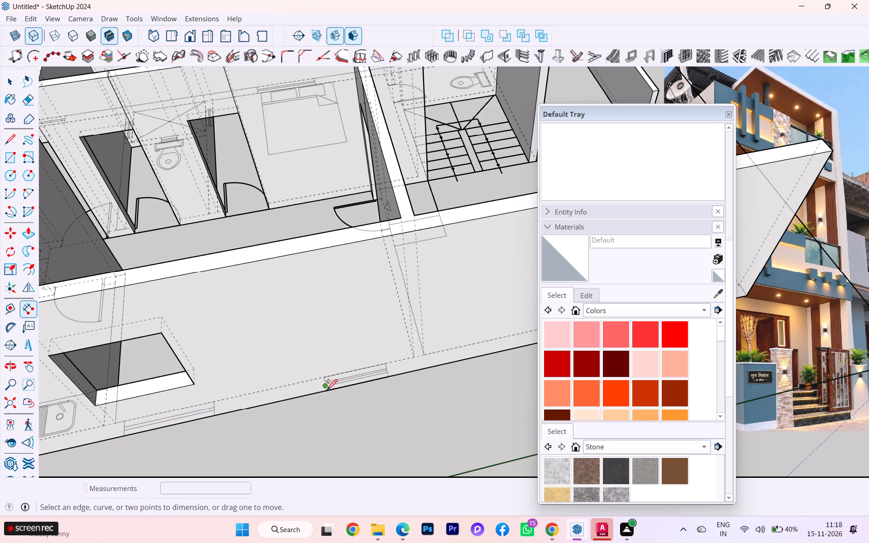
left_click(327, 389)
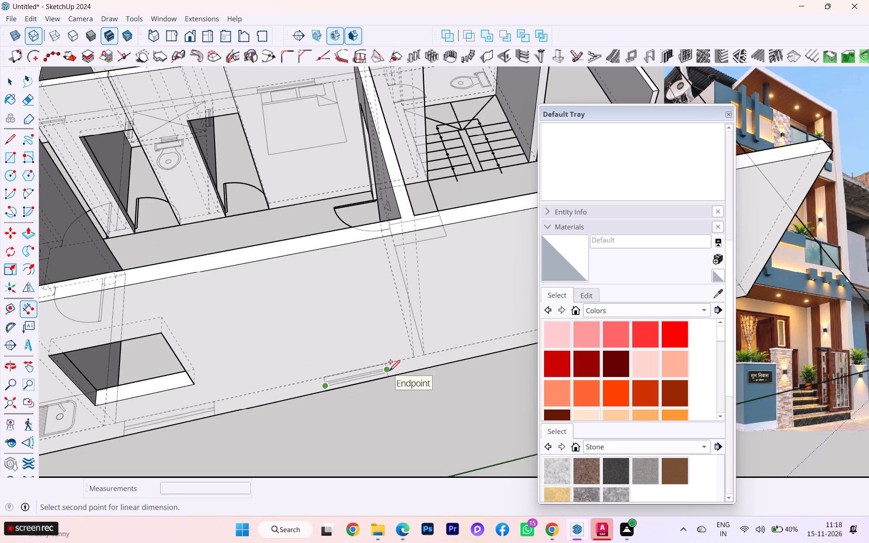
left_click(389, 370)
key("Escape")
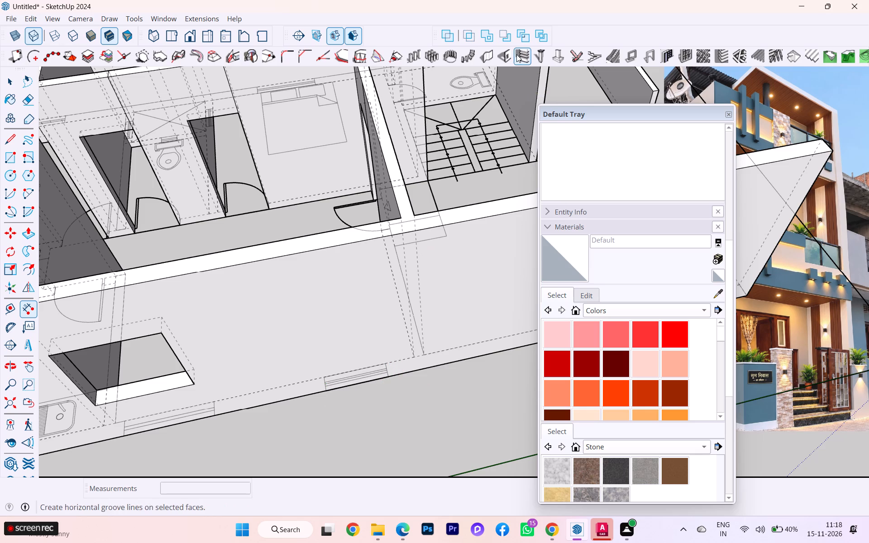
Place an opening 3' wide and 4' high in the long outer wall at the mark just before the hall's partition, 3' above the base.
left_click(501, 54)
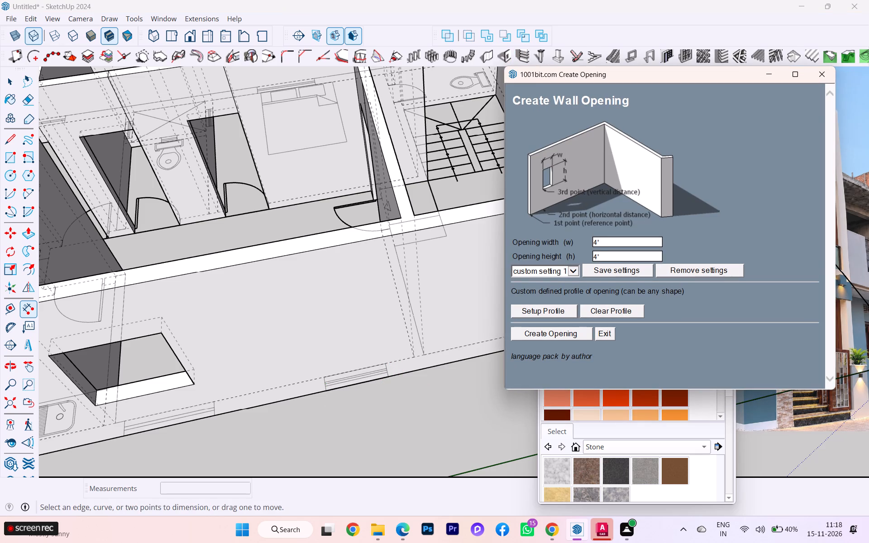
left_click(597, 242)
type("3'")
left_click(603, 255)
key("3")
key("BackSpace")
type("4'")
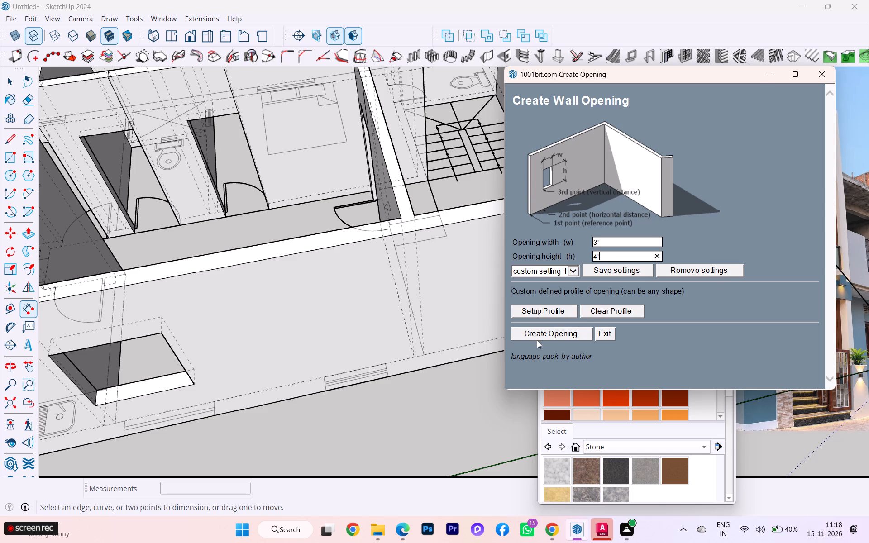
left_click(536, 337)
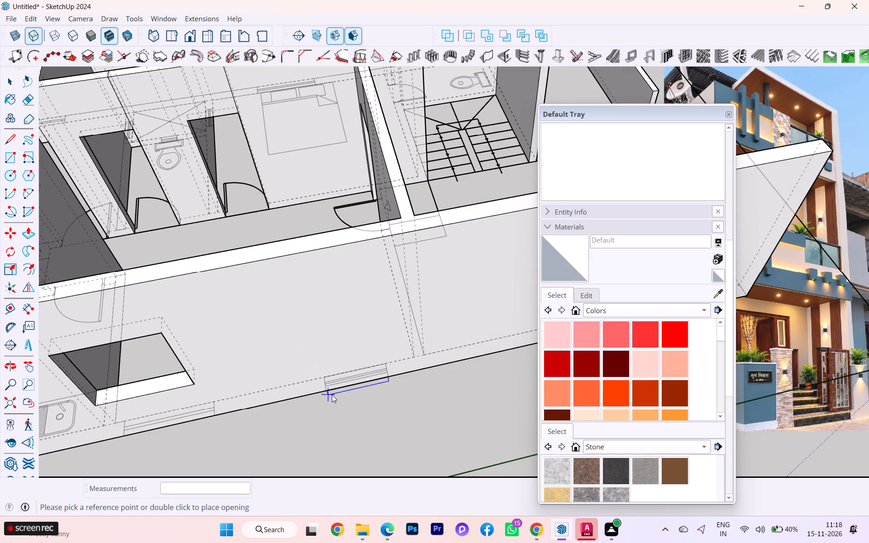
left_click(328, 394)
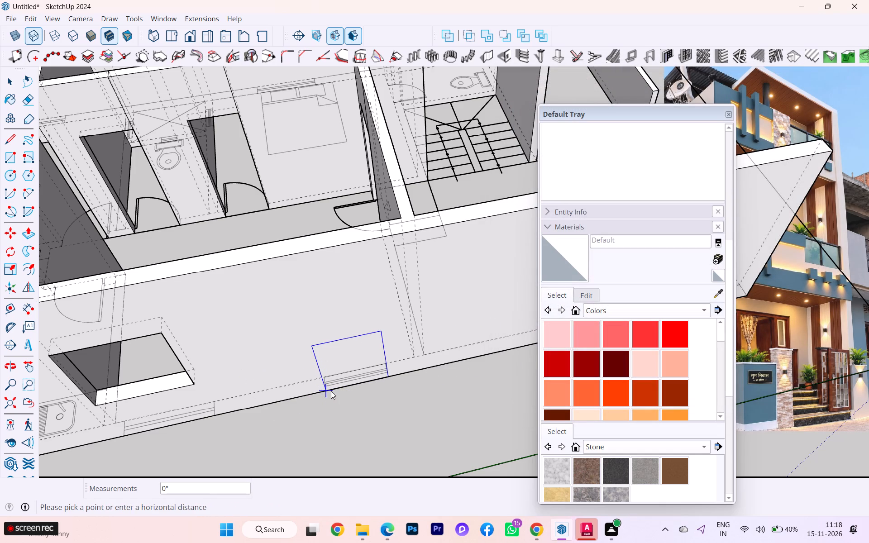
left_click(331, 392)
type("3'")
key("Return")
Examine the openings along the long outer wall and the house's front, ending at the window mark on the toilet's outer wall.
scroll(323, 391, "down", 4)
scroll(348, 437, "up", 2)
scroll(350, 442, "down", 1)
middle_click_drag(350, 442, 172, 404)
scroll(172, 404, "up", 1)
middle_click_drag(389, 382, 254, 401)
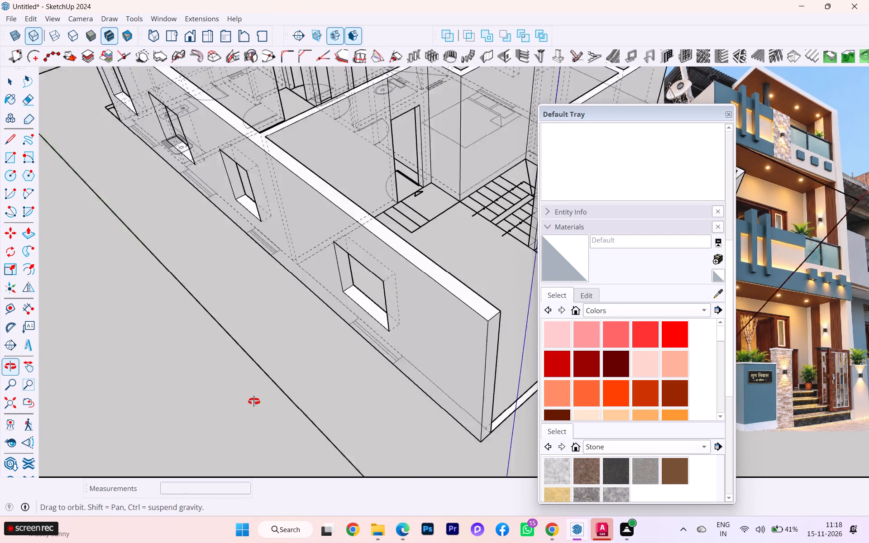
middle_click_drag(254, 401, 171, 391)
middle_click_drag(367, 386, 167, 414)
middle_click(167, 414)
scroll(298, 414, "down", 1)
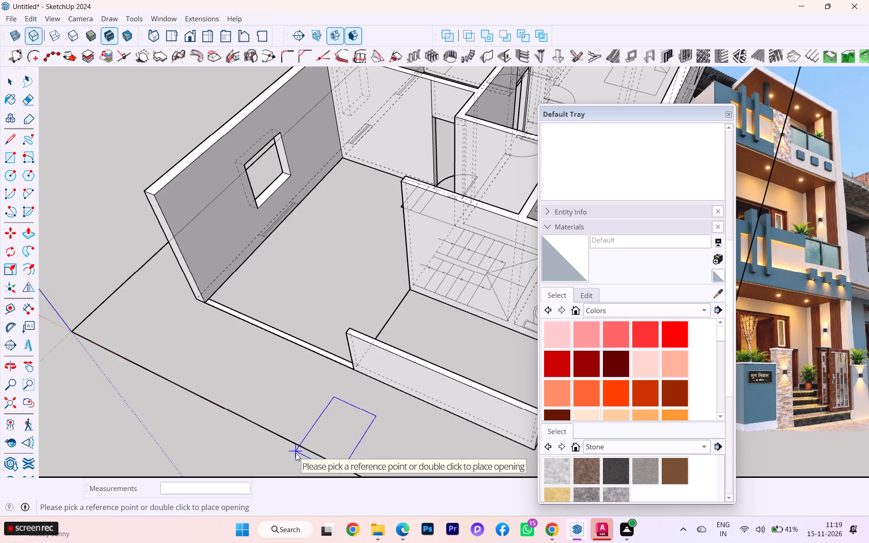
scroll(273, 460, "down", 1)
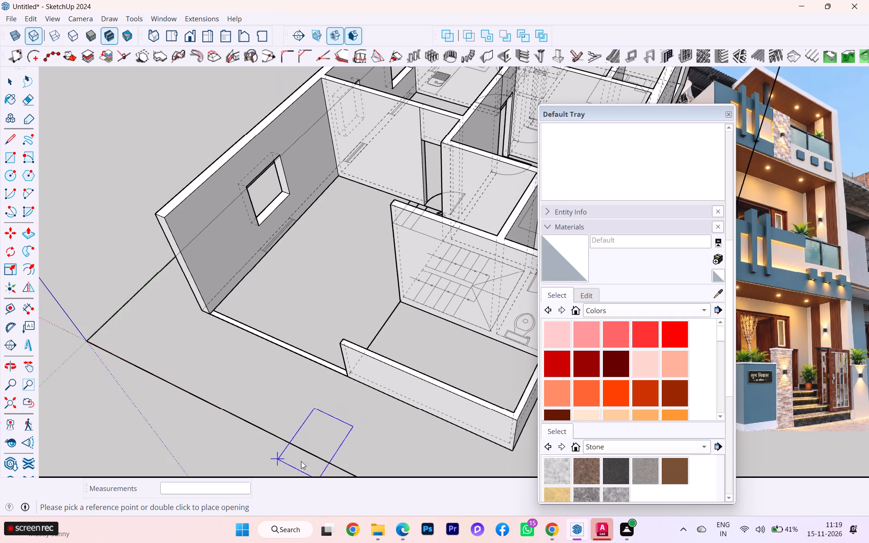
scroll(397, 449, "down", 1)
middle_click_drag(394, 395, 263, 374)
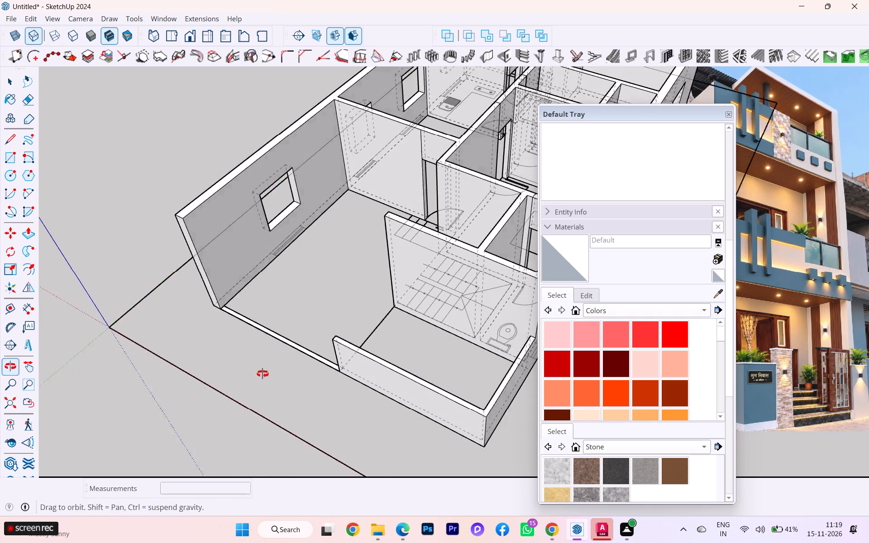
middle_click_drag(263, 374, 194, 343)
scroll(449, 337, "up", 6)
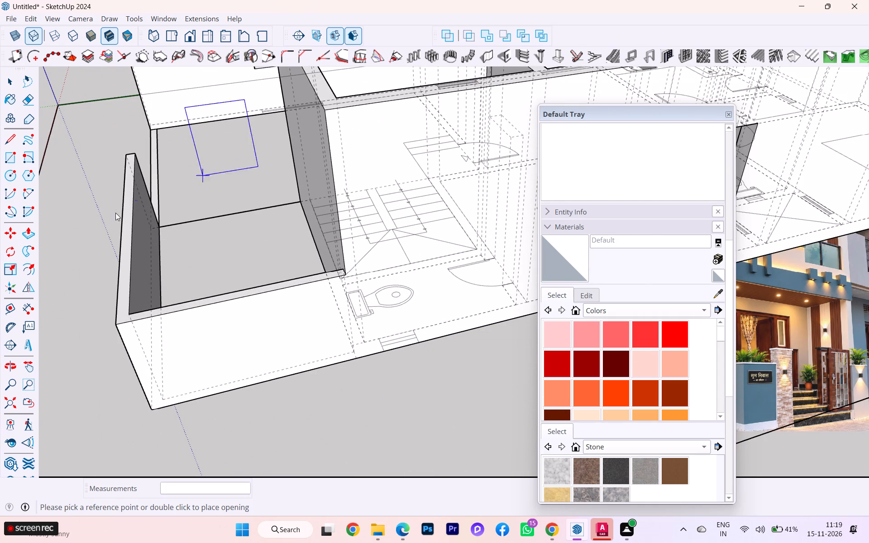
Measure the width of the window mark on the toilet's outer wall.
left_click(3, 85)
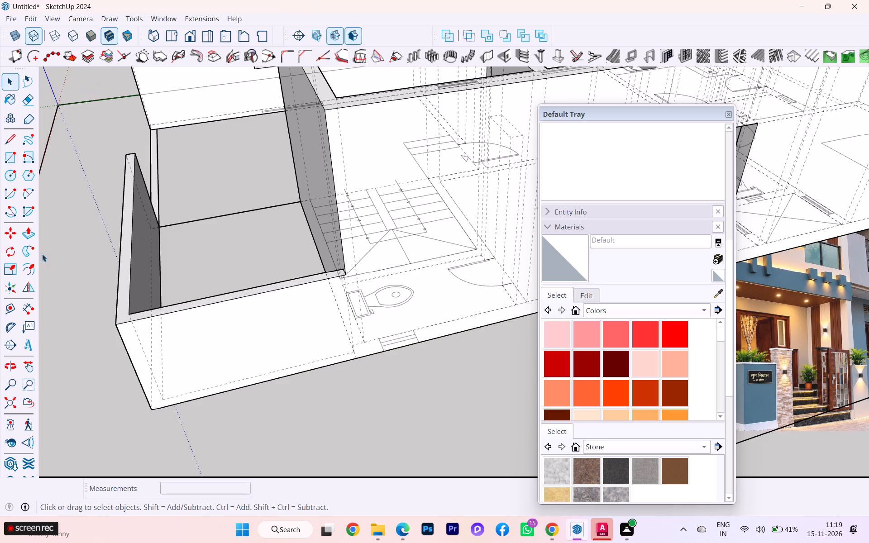
left_click(26, 311)
scroll(357, 348, "up", 4)
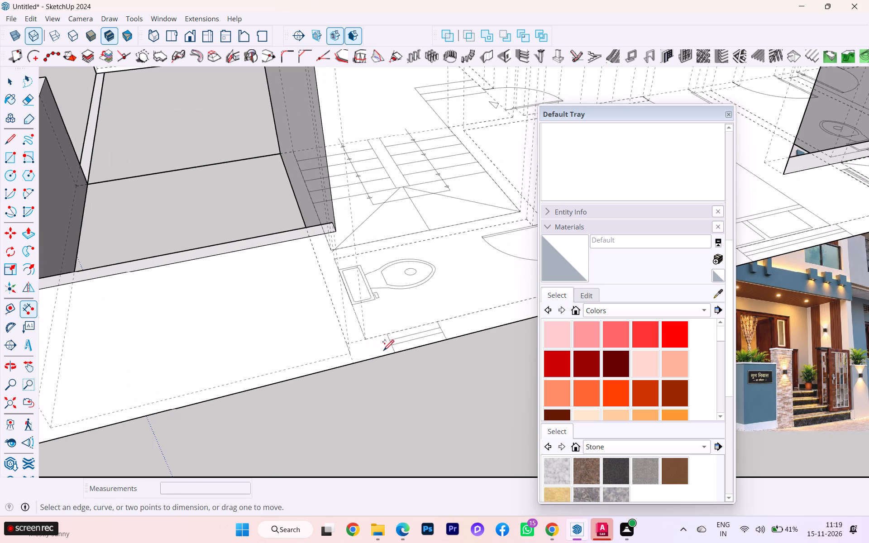
left_click(395, 355)
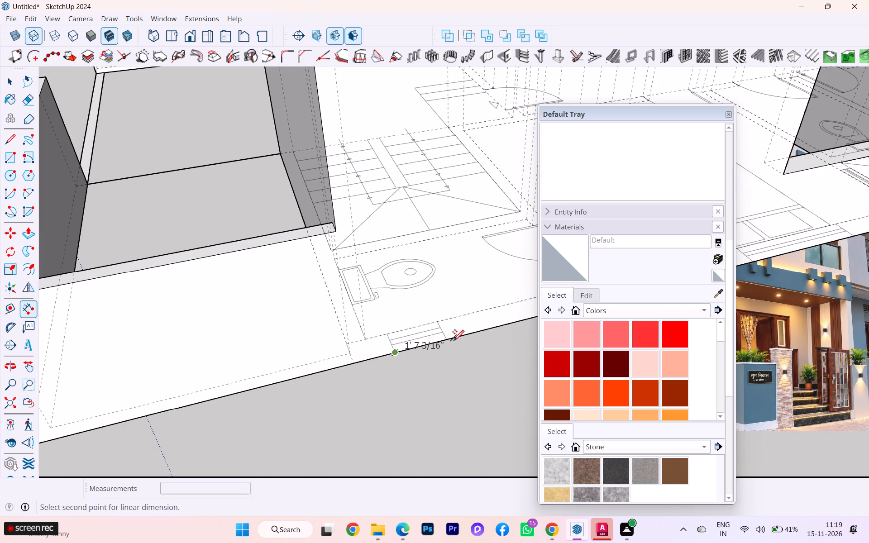
left_click(448, 341)
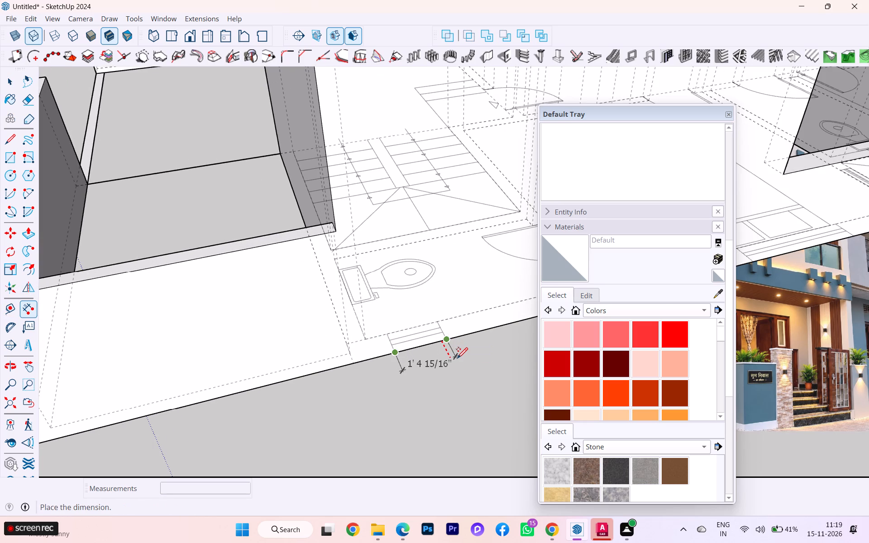
key("Escape")
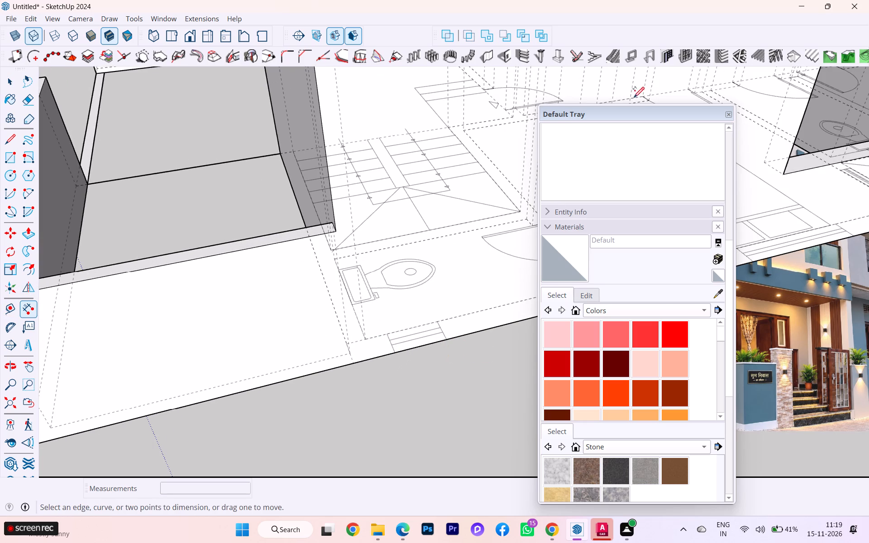
Configure the wall opening for the toilet window at 1' 4 15/16" wide and 1' high.
left_click(504, 62)
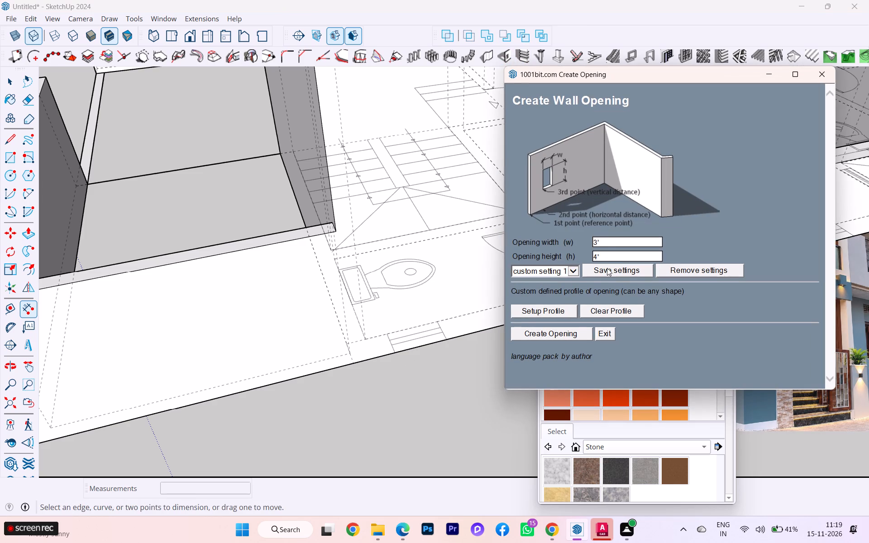
left_click(601, 243)
type("1'4")
key("Escape")
key("space")
type("15/16")
left_click(596, 261)
type("2'")
left_click(543, 337)
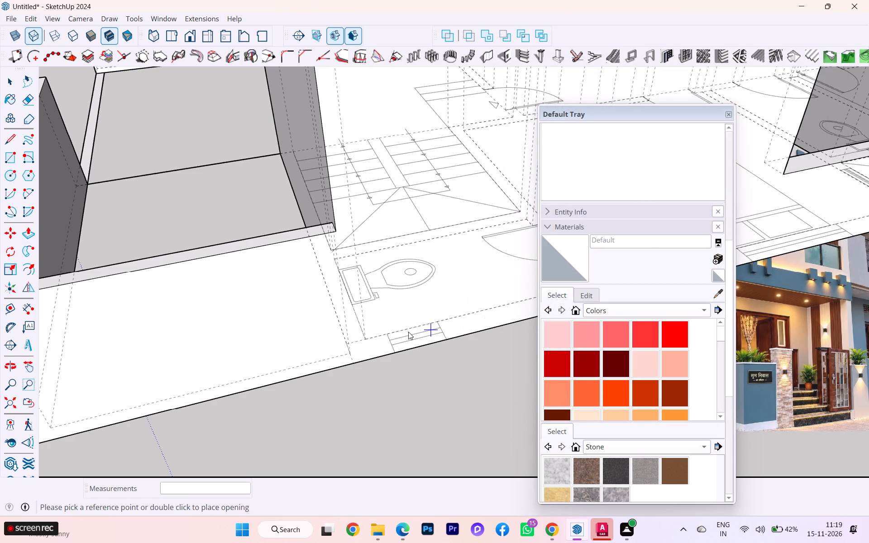
left_click(509, 50)
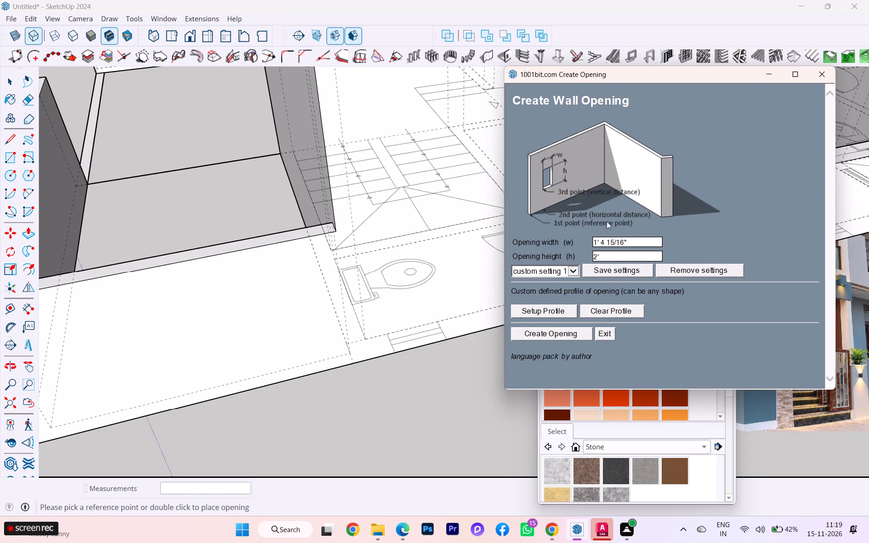
left_click(600, 262)
left_click_drag(603, 254, 582, 255)
type("1'")
left_click(546, 339)
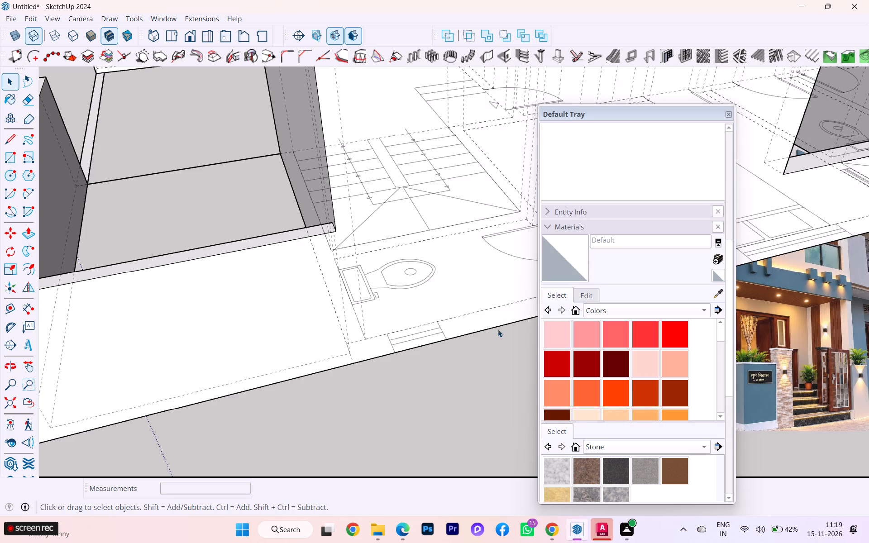
left_click(508, 58)
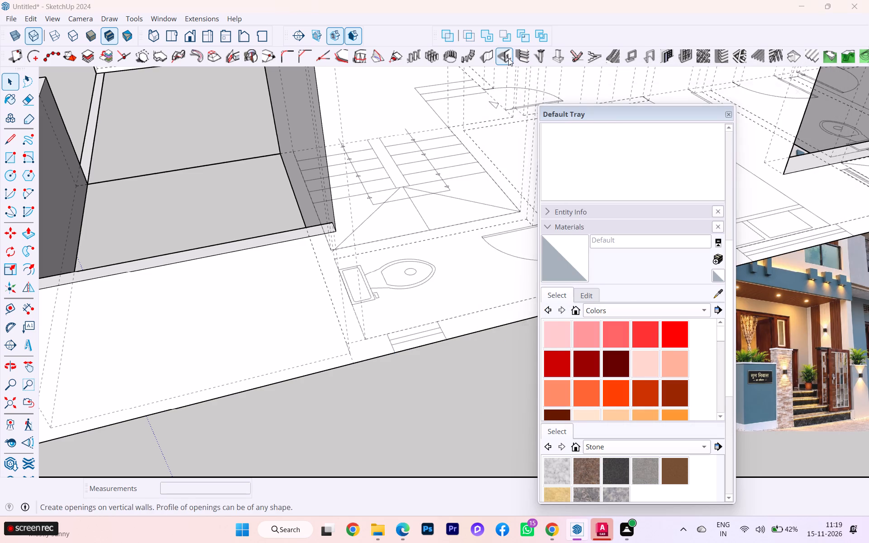
left_click(538, 332)
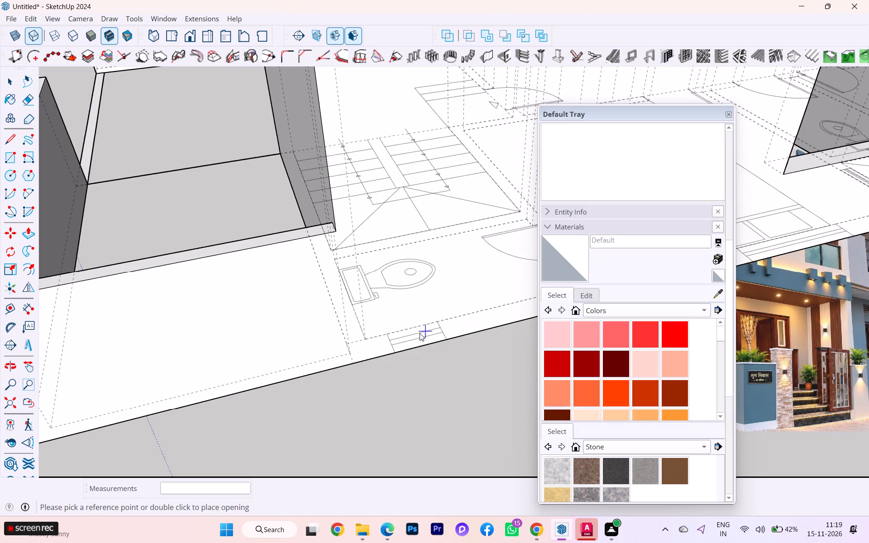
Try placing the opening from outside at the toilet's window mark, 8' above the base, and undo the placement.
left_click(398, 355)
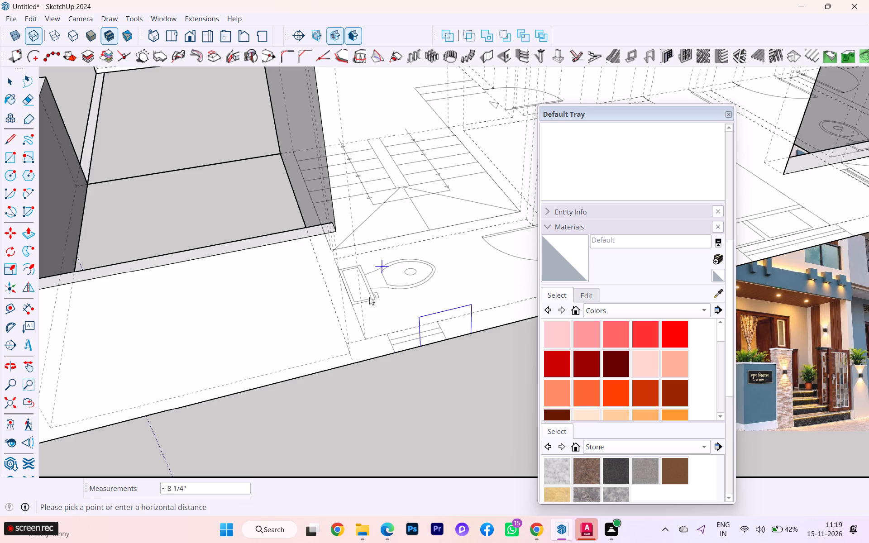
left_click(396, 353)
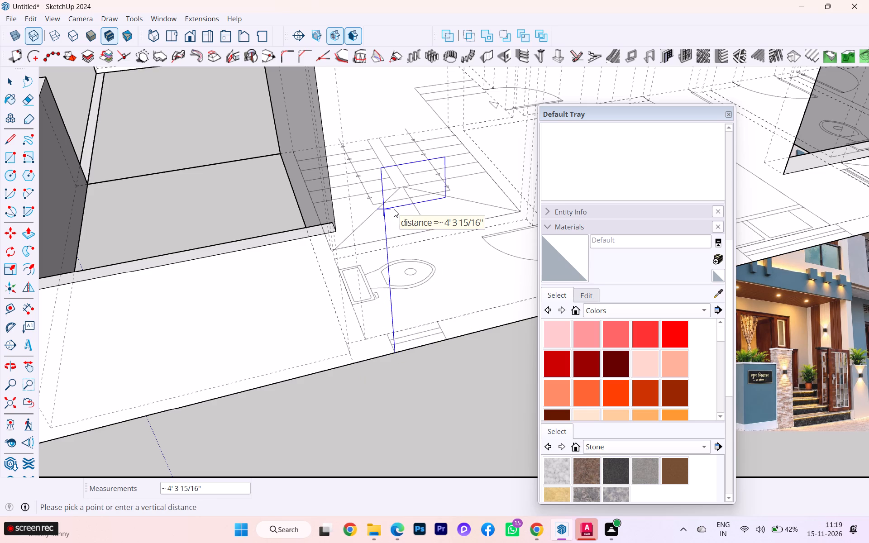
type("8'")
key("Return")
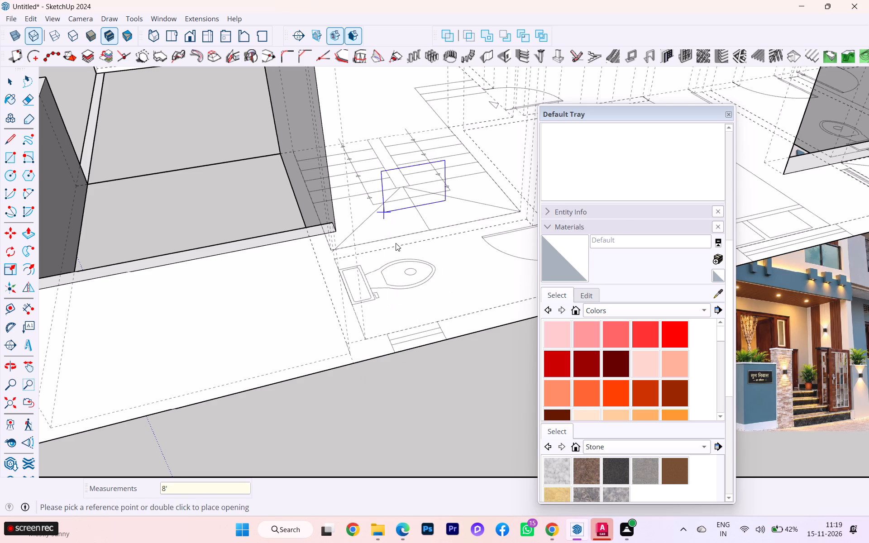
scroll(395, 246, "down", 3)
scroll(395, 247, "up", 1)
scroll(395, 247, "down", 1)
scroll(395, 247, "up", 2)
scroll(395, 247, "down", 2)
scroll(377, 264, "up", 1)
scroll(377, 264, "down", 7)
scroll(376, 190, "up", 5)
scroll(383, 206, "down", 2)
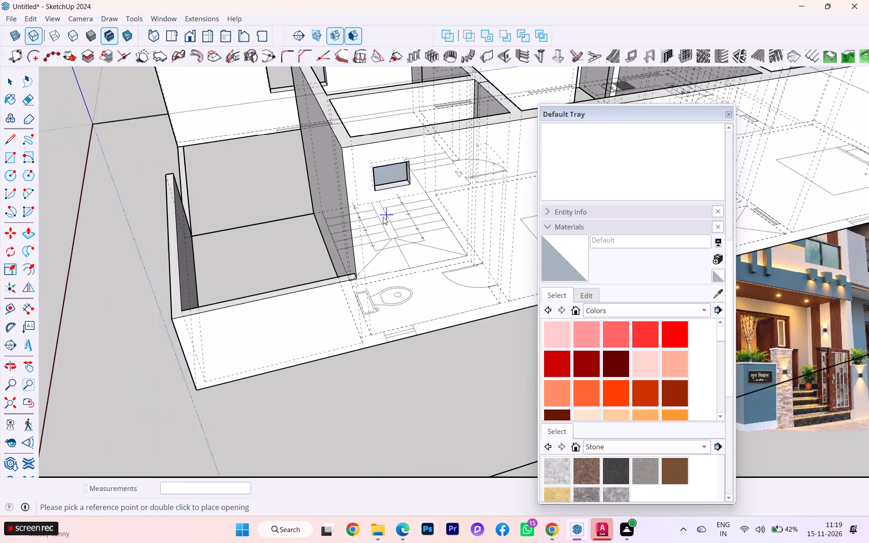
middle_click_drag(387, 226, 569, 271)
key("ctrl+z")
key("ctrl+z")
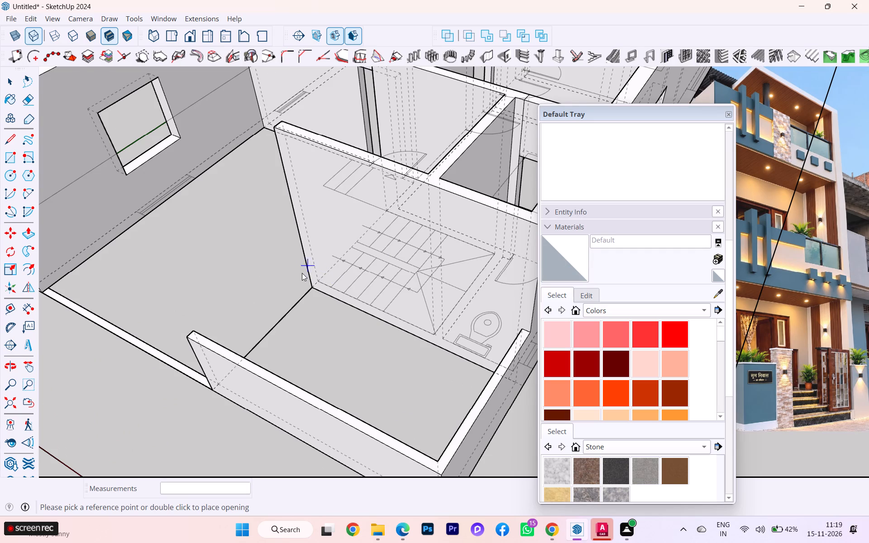
Place the 1' 4 15/16" by 1' opening on the inner face of the toilet's outer wall at its window mark, 8' above the base.
scroll(300, 272, "down", 1)
scroll(300, 272, "up", 2)
scroll(299, 272, "down", 4)
middle_click_drag(313, 286, 599, 289)
scroll(146, 257, "down", 1)
scroll(146, 257, "up", 1)
scroll(146, 257, "down", 3)
scroll(146, 258, "up", 1)
scroll(146, 258, "down", 2)
middle_click_drag(165, 283, 296, 368)
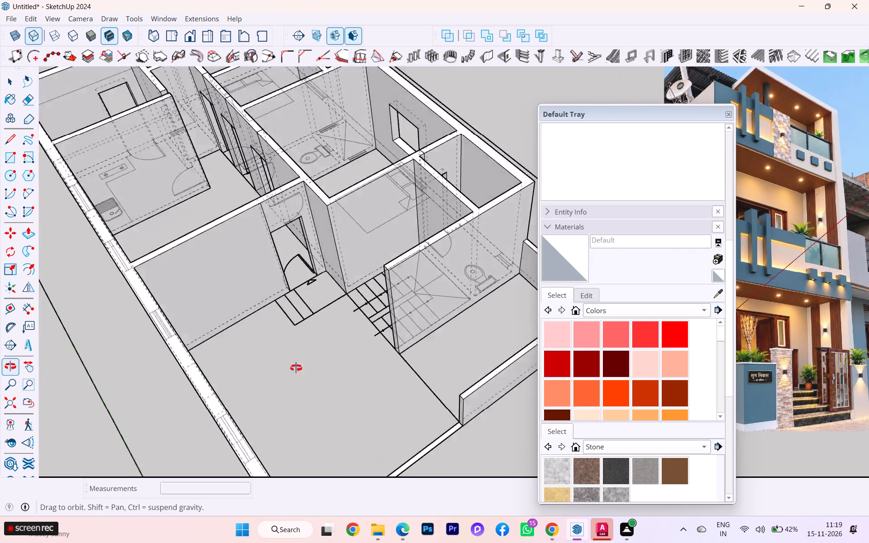
middle_click_drag(296, 368, 549, 458)
scroll(455, 243, "up", 4)
scroll(493, 234, "down", 1)
scroll(492, 232, "up", 2)
scroll(490, 229, "down", 1)
scroll(490, 229, "up", 2)
scroll(501, 211, "down", 1)
scroll(501, 211, "up", 3)
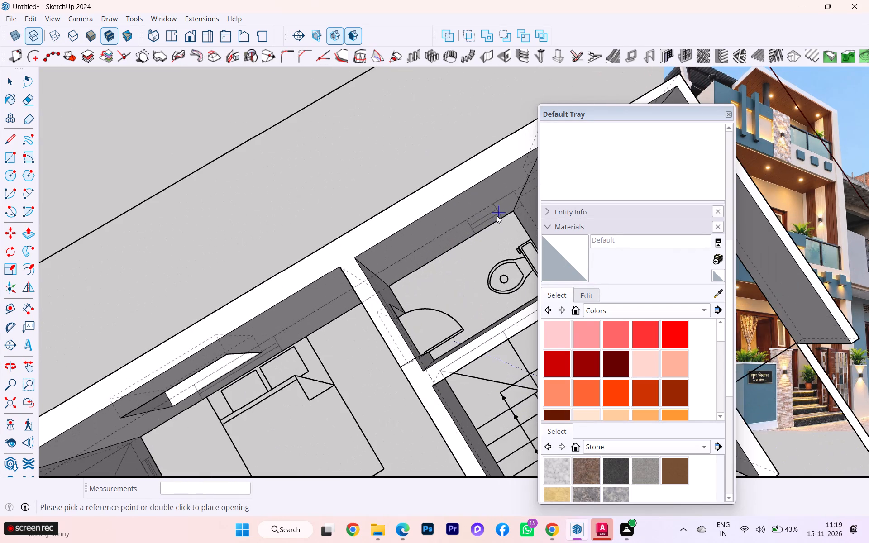
scroll(476, 231, "up", 2)
scroll(470, 254, "down", 2)
middle_click_drag(455, 239, 433, 200)
scroll(485, 230, "up", 2)
scroll(486, 231, "down", 1)
scroll(486, 233, "up", 2)
left_click(473, 243)
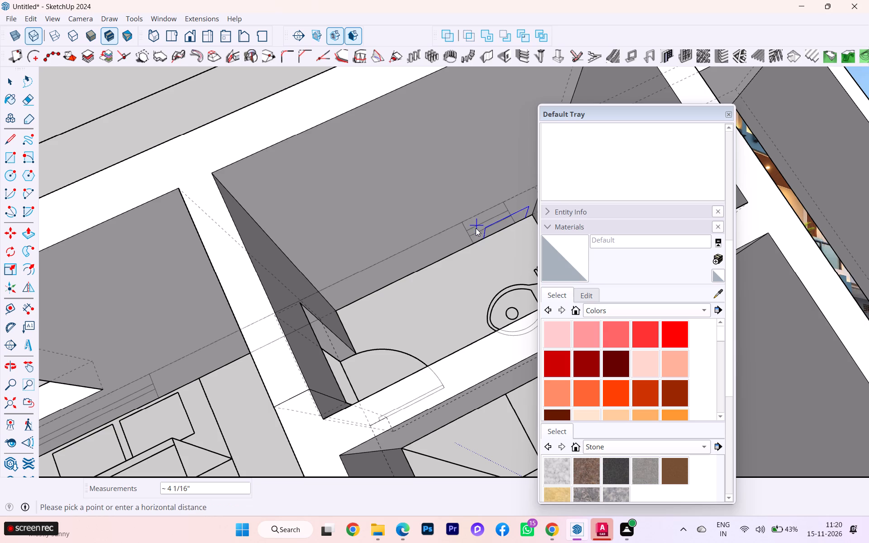
left_click(470, 243)
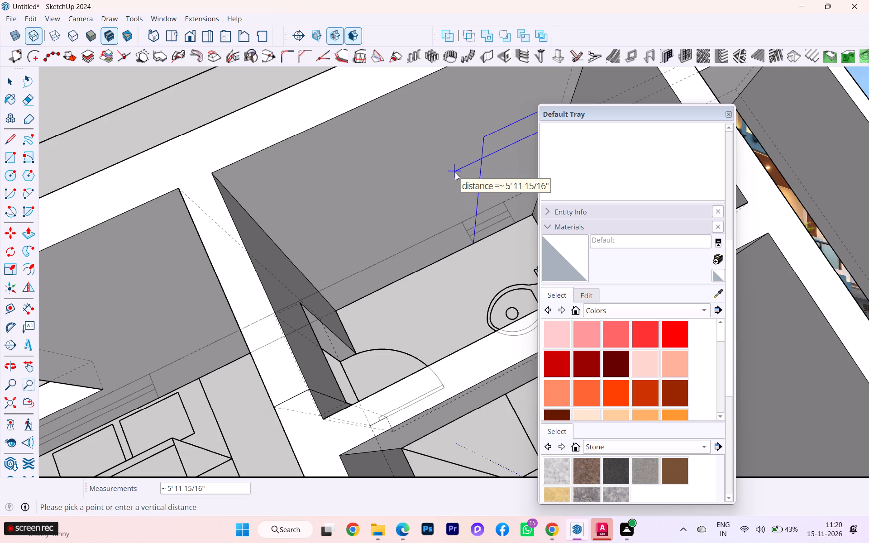
type("8'")
key("Return")
Examine the toilet opening and the other wall openings across the house for marks still lacking one.
scroll(423, 151, "down", 3)
scroll(417, 139, "up", 1)
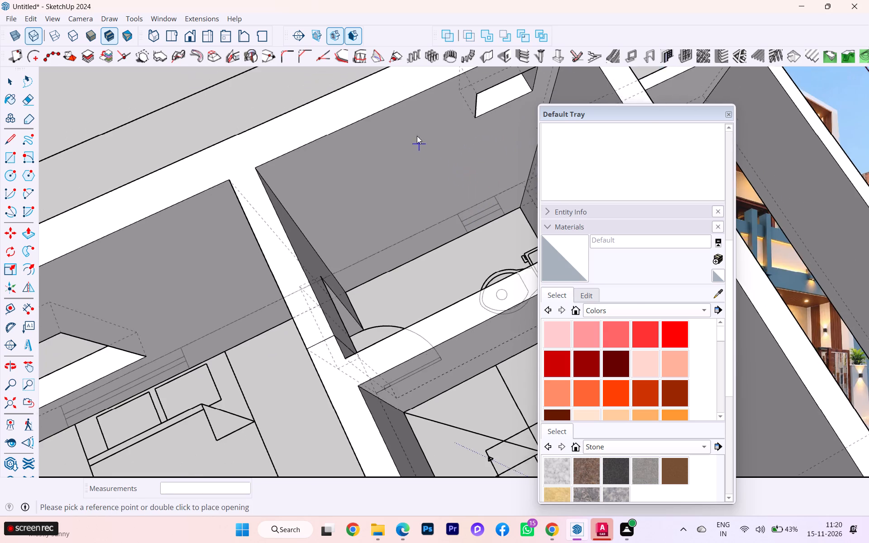
scroll(413, 116, "down", 1)
scroll(413, 116, "up", 3)
scroll(413, 121, "down", 4)
scroll(399, 137, "up", 1)
scroll(399, 137, "down", 3)
scroll(394, 167, "up", 1)
scroll(394, 168, "down", 4)
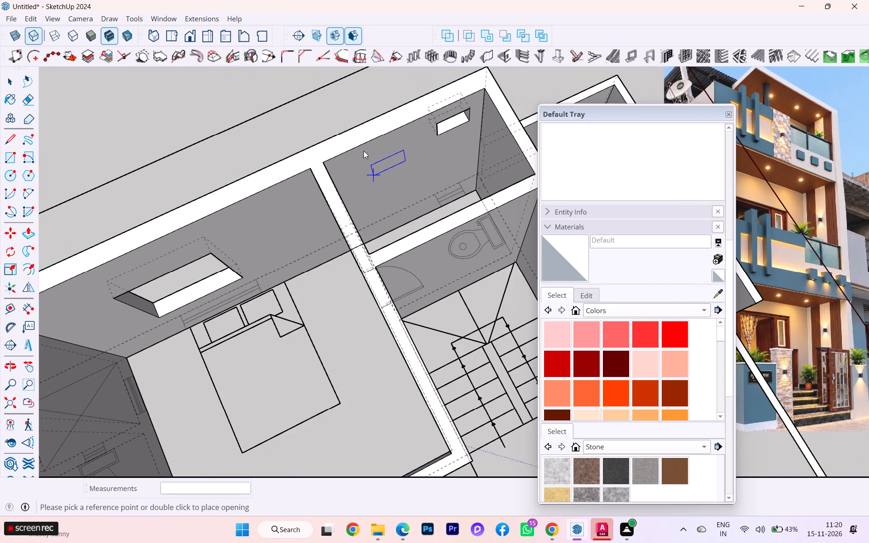
scroll(392, 195, "down", 3)
middle_click_drag(392, 210, 411, 113)
scroll(354, 162, "down", 1)
scroll(354, 162, "up", 1)
scroll(354, 162, "down", 4)
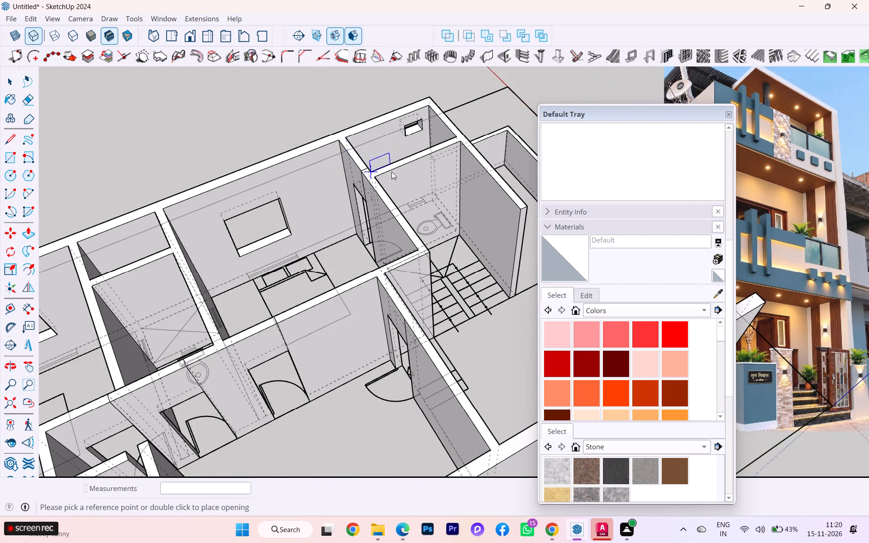
scroll(392, 171, "down", 5)
scroll(401, 283, "up", 1)
scroll(372, 298, "down", 2)
scroll(368, 291, "up", 1)
scroll(367, 288, "down", 1)
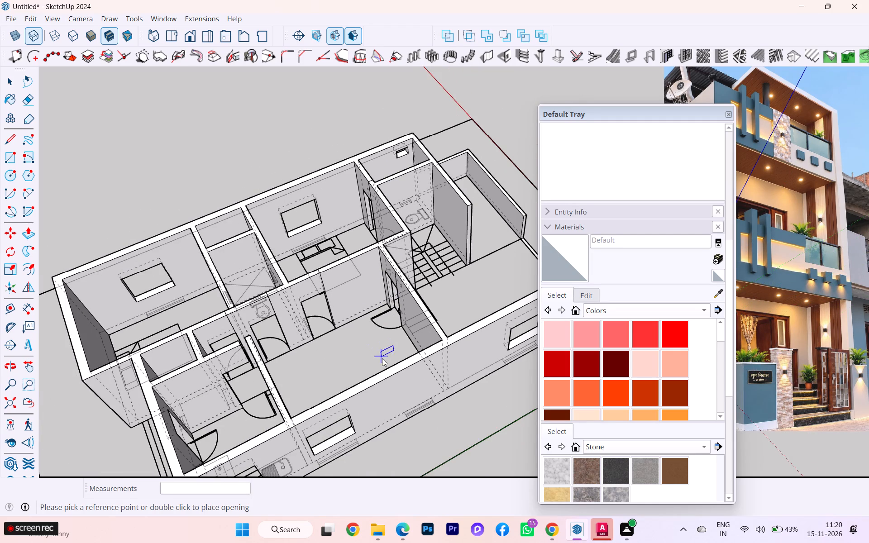
scroll(334, 343, "down", 2)
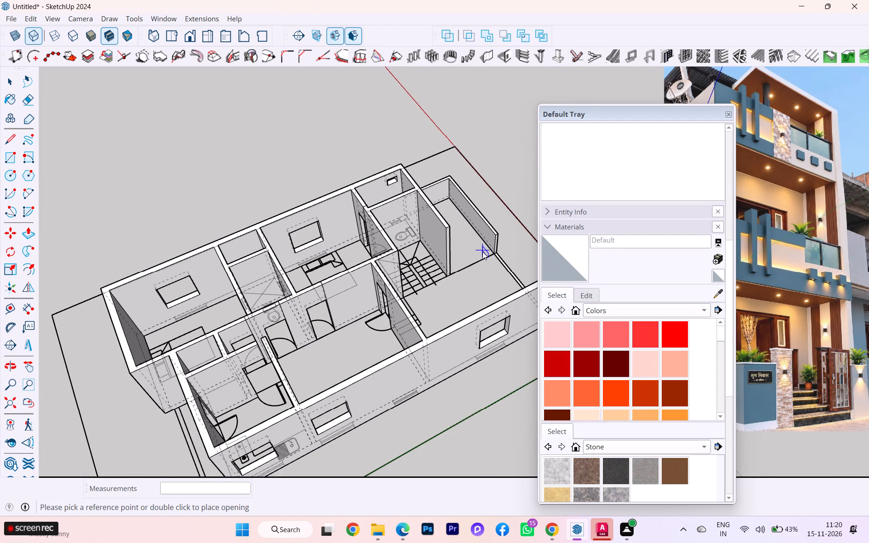
Place an opening 3' wide and 4' high at the uncut window mark between the long outer wall's existing openings, 3' above the base.
left_click(513, 58)
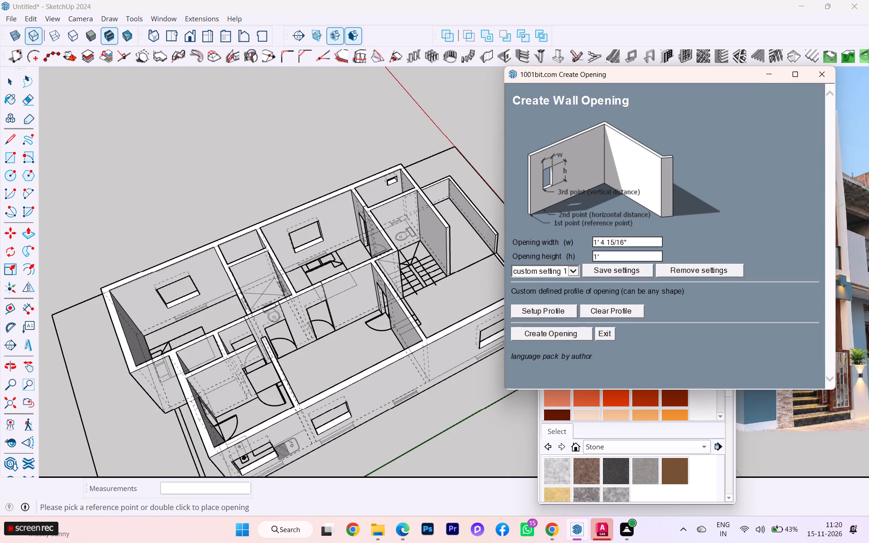
left_click_drag(634, 241, 541, 244)
type("3'")
left_click(614, 256)
type("4'")
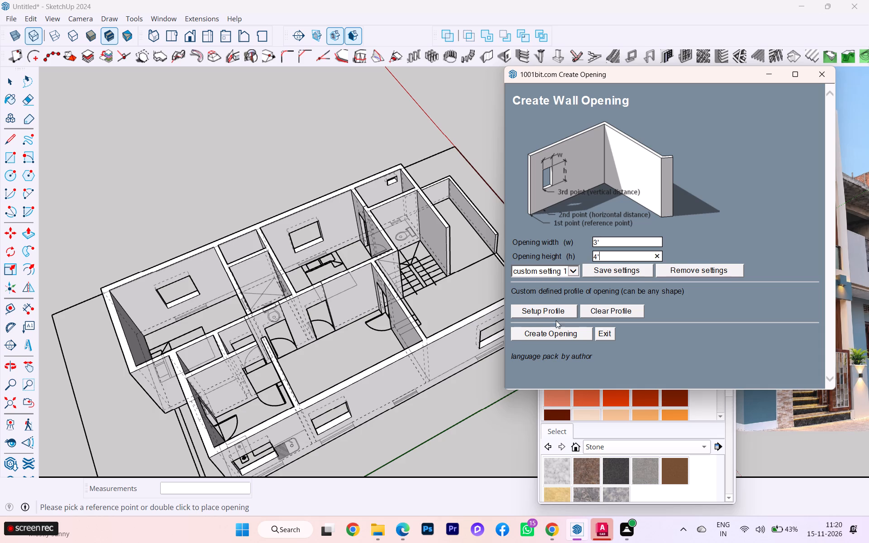
left_click(562, 332)
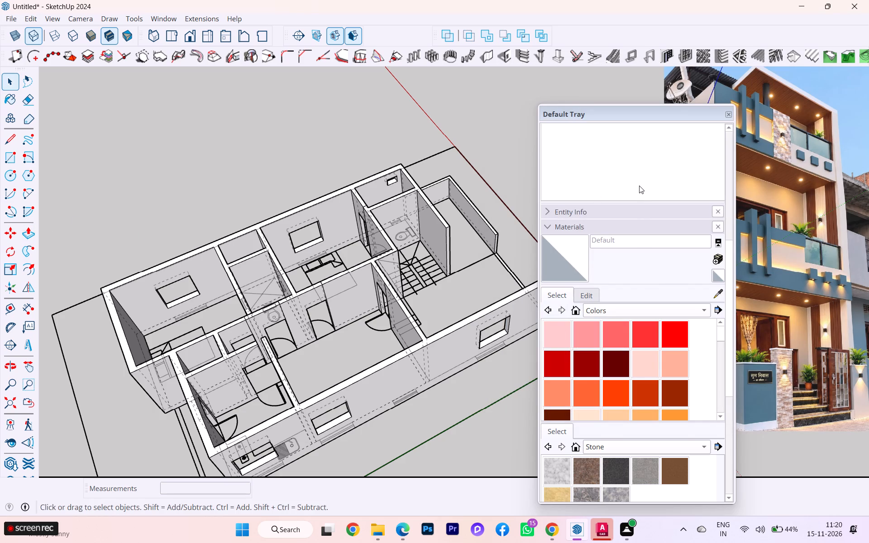
left_click(510, 56)
left_click(564, 332)
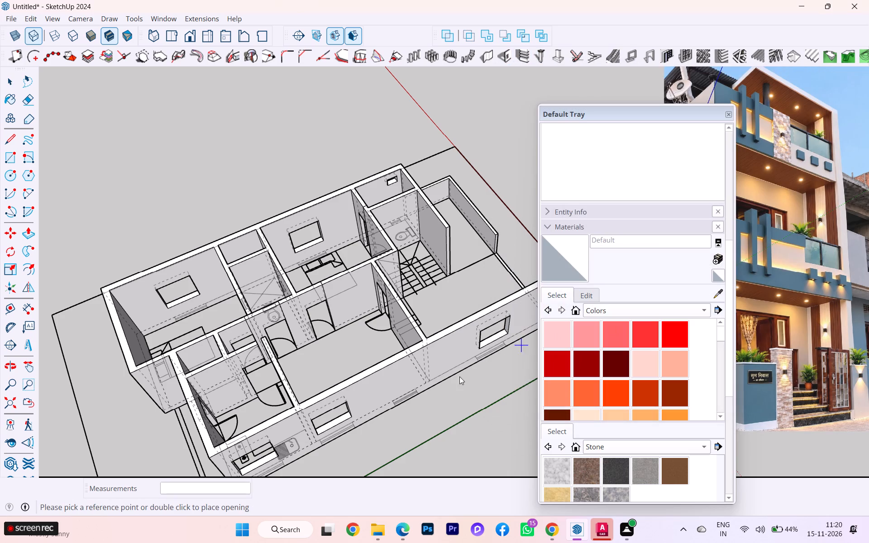
scroll(392, 409, "up", 3)
left_click(397, 405)
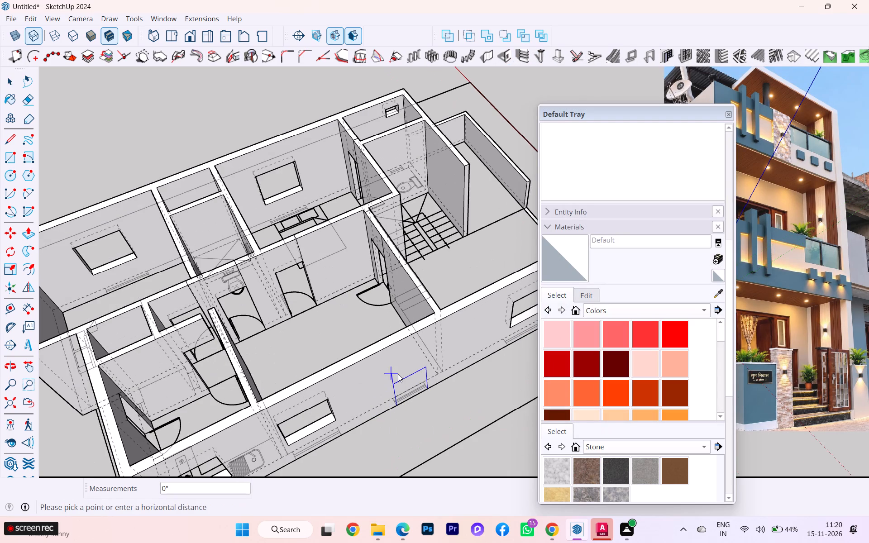
left_click(400, 404)
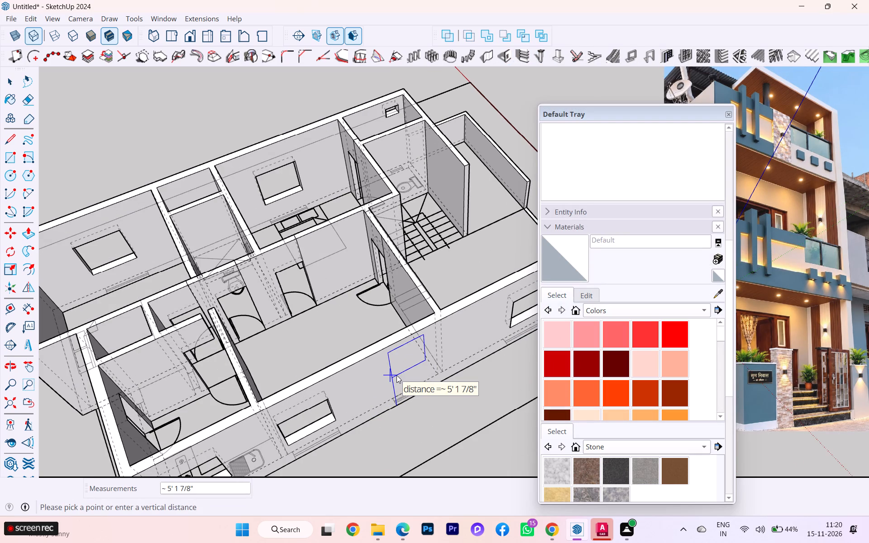
type("3'")
key("Return")
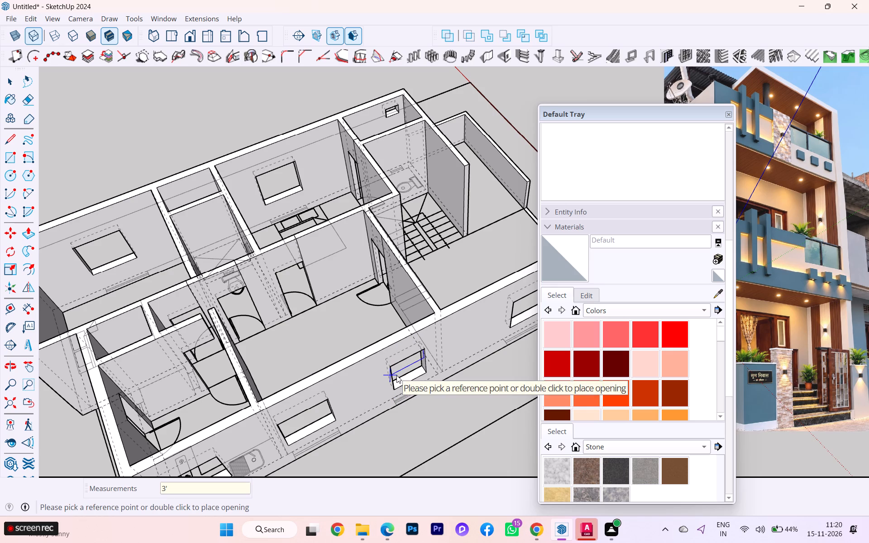
Examine the openings along the long outer wall, its front corner and the adjoining rooms.
scroll(426, 333, "down", 2)
scroll(425, 331, "up", 2)
scroll(425, 330, "down", 9)
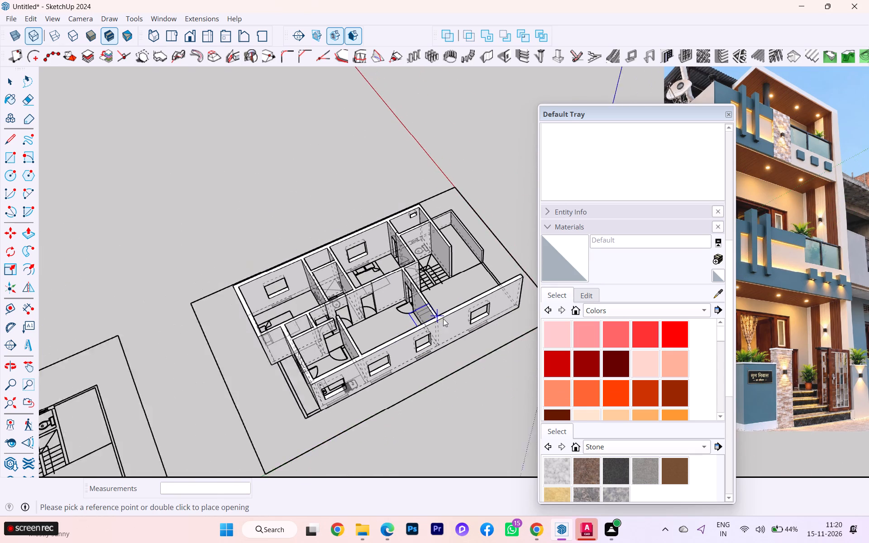
scroll(443, 319, "down", 1)
scroll(489, 316, "up", 1)
scroll(493, 316, "down", 1)
scroll(499, 316, "up", 4)
scroll(502, 316, "down", 1)
scroll(502, 316, "up", 1)
scroll(502, 316, "down", 2)
scroll(502, 316, "up", 4)
scroll(515, 316, "down", 1)
scroll(515, 316, "up", 6)
scroll(515, 316, "down", 1)
middle_click_drag(510, 319, 317, 338)
scroll(357, 336, "down", 1)
scroll(378, 336, "up", 1)
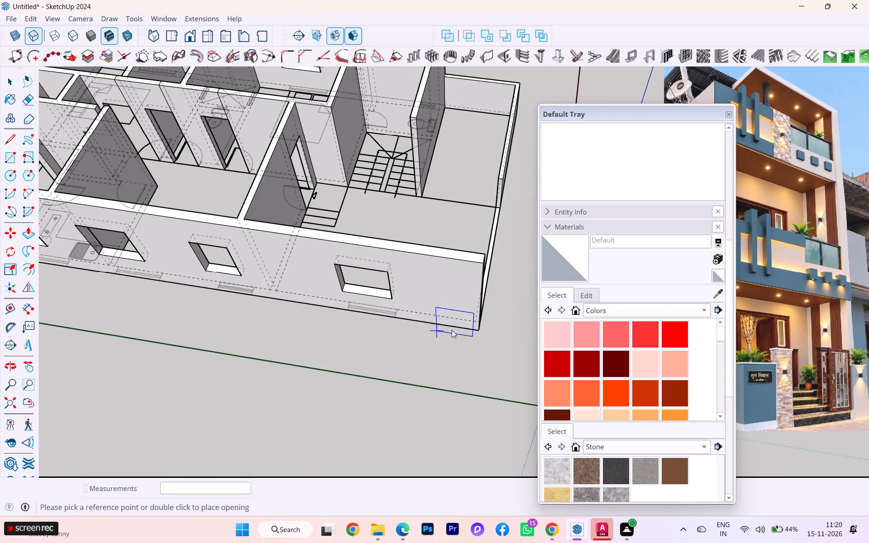
scroll(452, 330, "down", 1)
middle_click_drag(432, 330, 334, 328)
middle_click(334, 328)
middle_click_drag(374, 351, 547, 368)
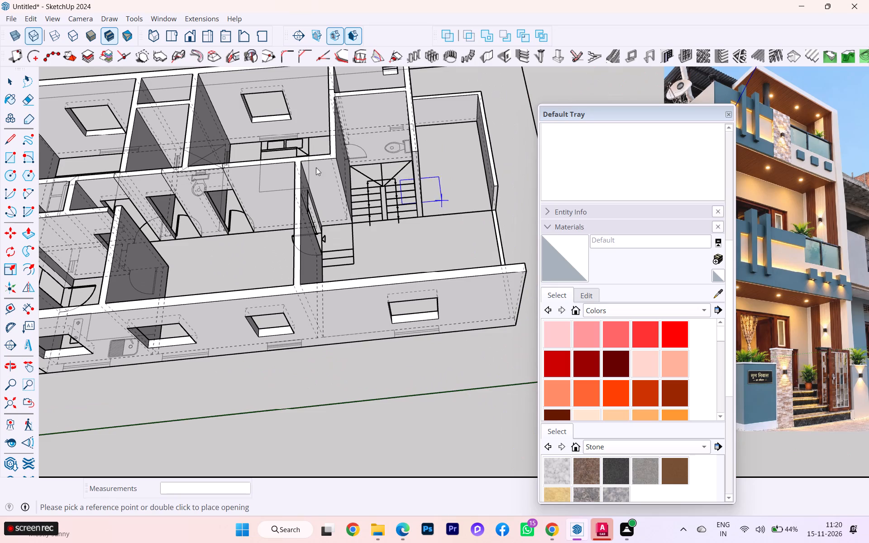
Turn off the display of the model's hidden back edges.
key("k")
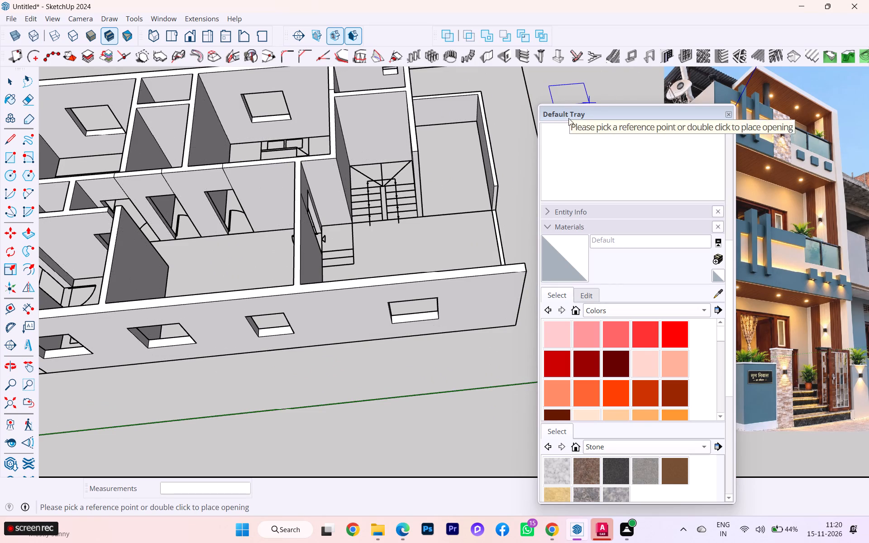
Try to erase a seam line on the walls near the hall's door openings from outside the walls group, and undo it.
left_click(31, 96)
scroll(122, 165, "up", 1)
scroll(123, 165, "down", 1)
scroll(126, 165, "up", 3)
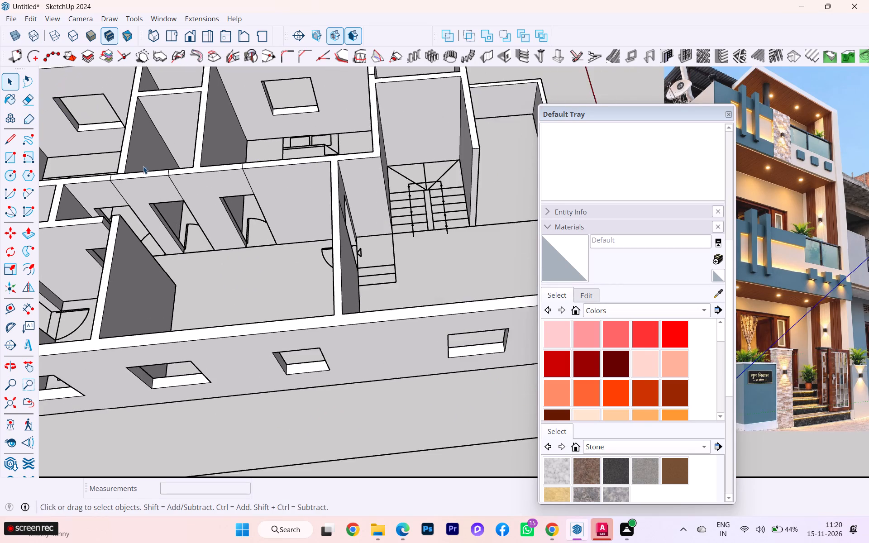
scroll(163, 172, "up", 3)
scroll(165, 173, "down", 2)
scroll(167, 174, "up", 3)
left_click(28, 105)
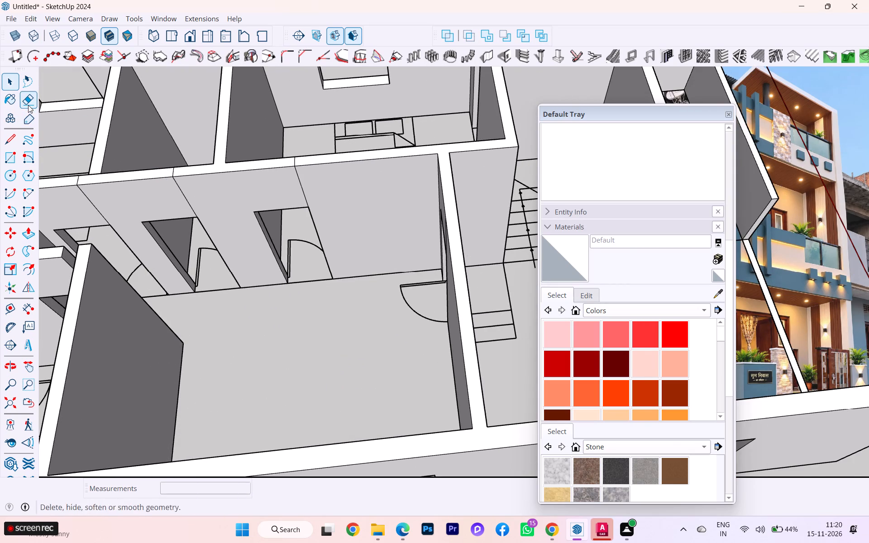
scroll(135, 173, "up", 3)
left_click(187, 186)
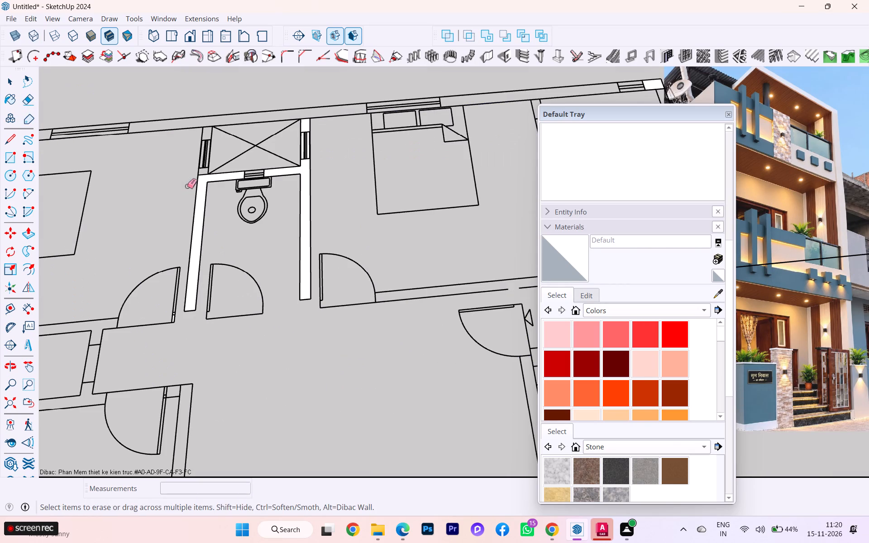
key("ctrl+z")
Open the walls group for editing at the hall wall with the three door openings.
scroll(236, 197, "down", 4)
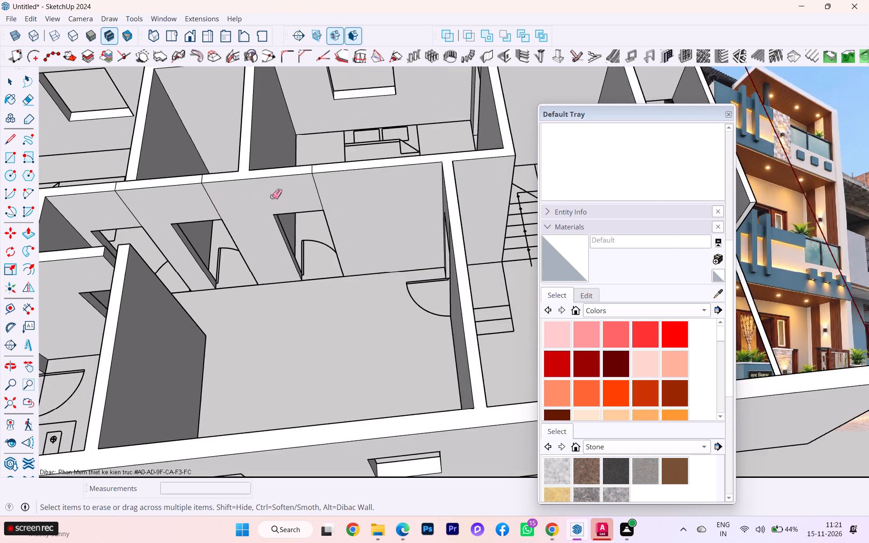
scroll(303, 162, "up", 5)
scroll(303, 162, "down", 2)
scroll(305, 162, "up", 3)
scroll(307, 162, "down", 5)
scroll(307, 162, "up", 1)
scroll(329, 171, "down", 3)
scroll(378, 176, "up", 1)
scroll(379, 177, "down", 2)
left_click(2, 80)
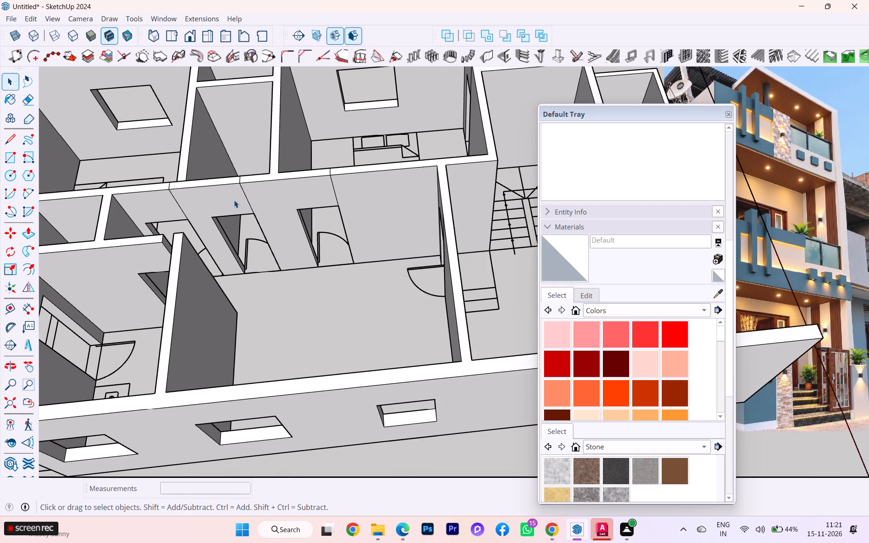
left_click(234, 200)
double_click(234, 200)
left_click(381, 289)
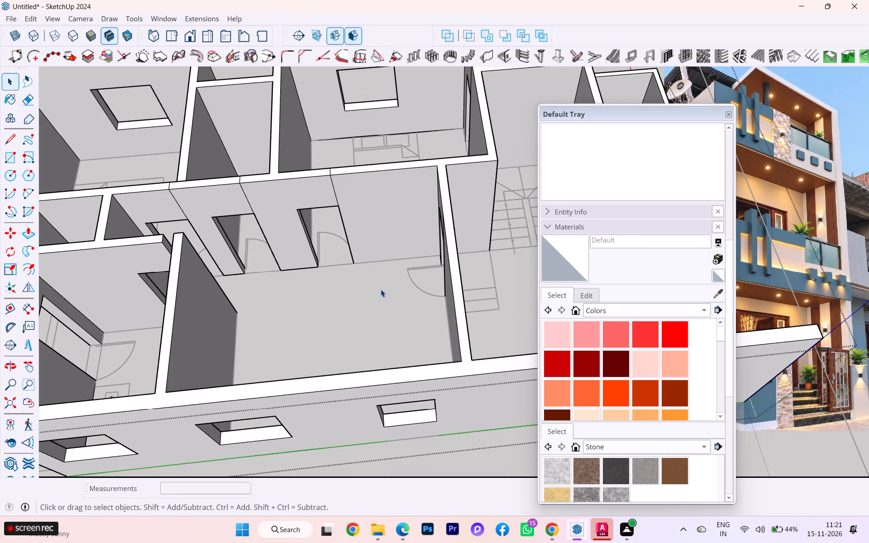
left_click(361, 232)
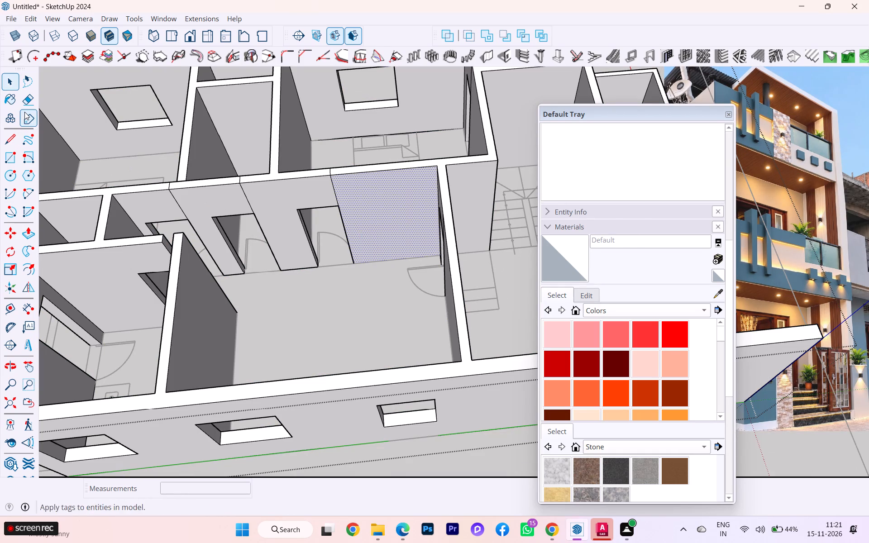
Erase the seam lines beside the three door openings in the hall wall, on both its face and its top.
left_click(27, 102)
scroll(231, 187, "up", 2)
left_click(251, 195)
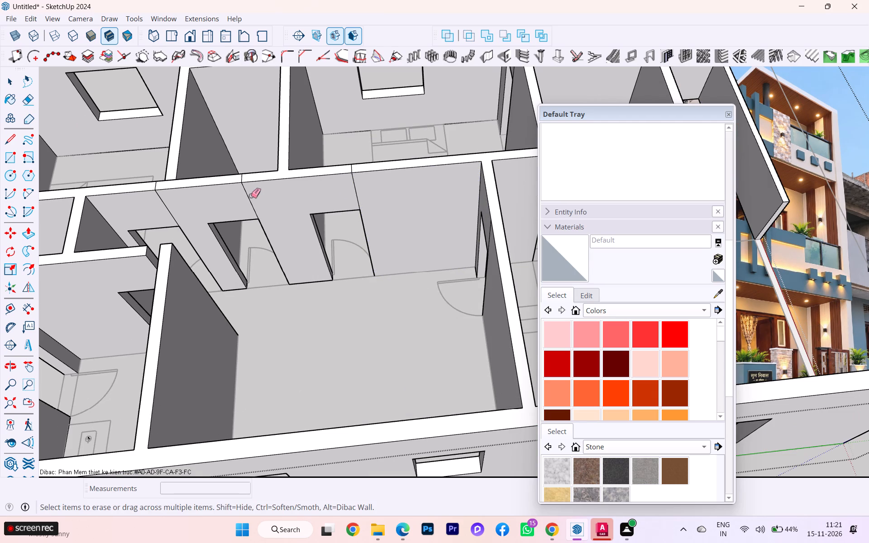
left_click(250, 198)
scroll(247, 171, "up", 1)
scroll(247, 171, "down", 3)
scroll(247, 171, "up", 4)
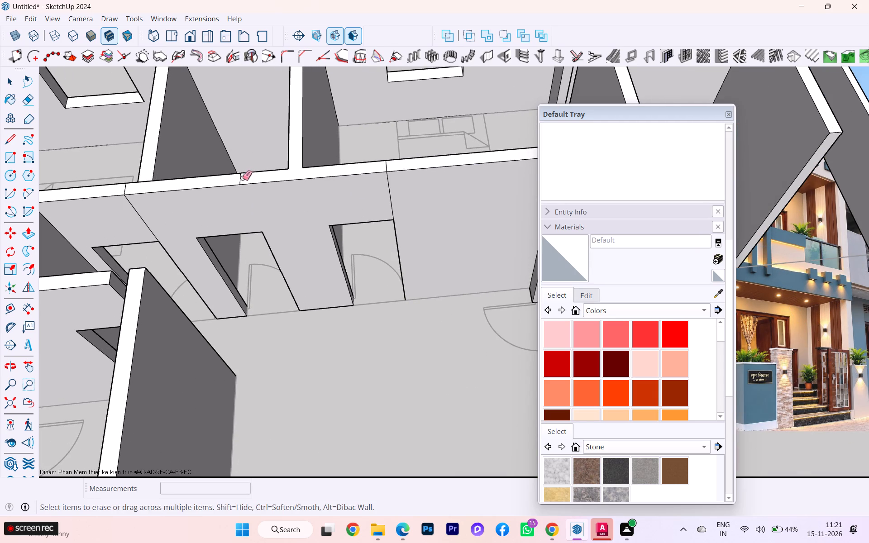
left_click(240, 178)
left_click(127, 187)
left_click(132, 206)
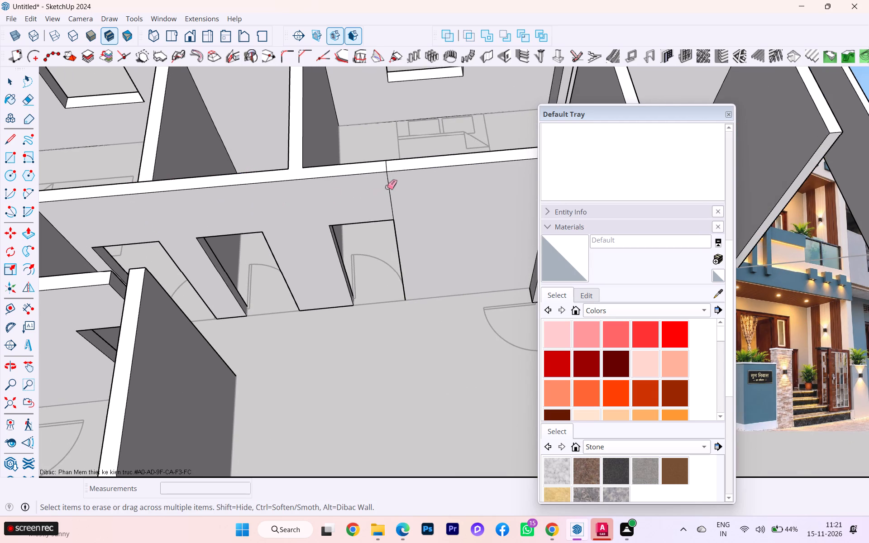
left_click(389, 185)
left_click(386, 164)
Erase the seam line above the entrance door opening on the wall face beside the entry steps.
scroll(393, 160, "down", 1)
scroll(393, 160, "up", 1)
scroll(393, 160, "down", 1)
scroll(393, 160, "up", 1)
scroll(393, 160, "down", 7)
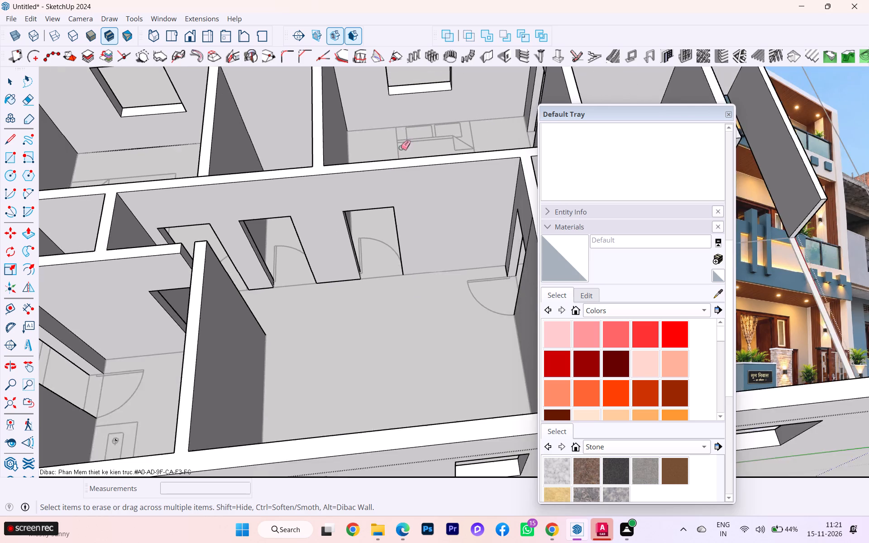
scroll(409, 140, "down", 5)
scroll(303, 223, "up", 7)
scroll(291, 211, "down", 3)
scroll(291, 211, "up", 2)
middle_click_drag(291, 210, 501, 190)
scroll(288, 172, "down", 1)
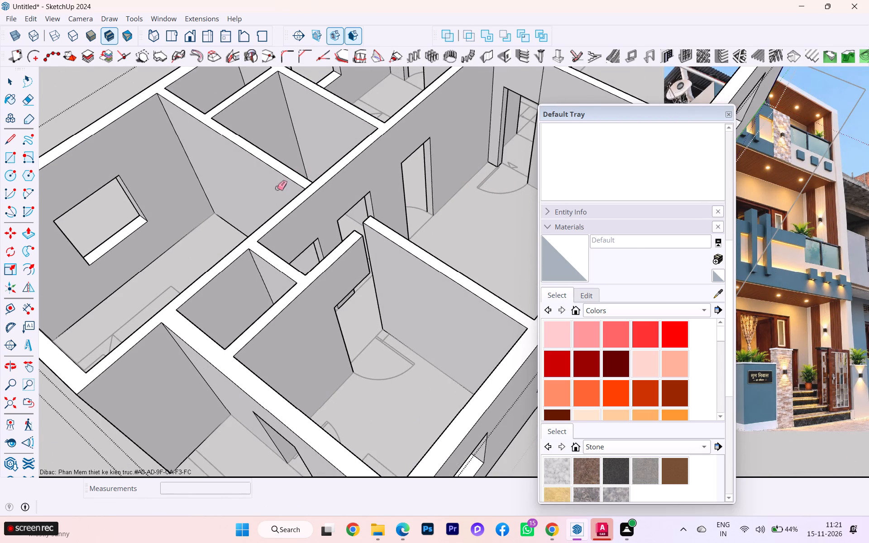
scroll(271, 205, "down", 1)
middle_click_drag(335, 222, 45, 249)
scroll(84, 229, "down", 5)
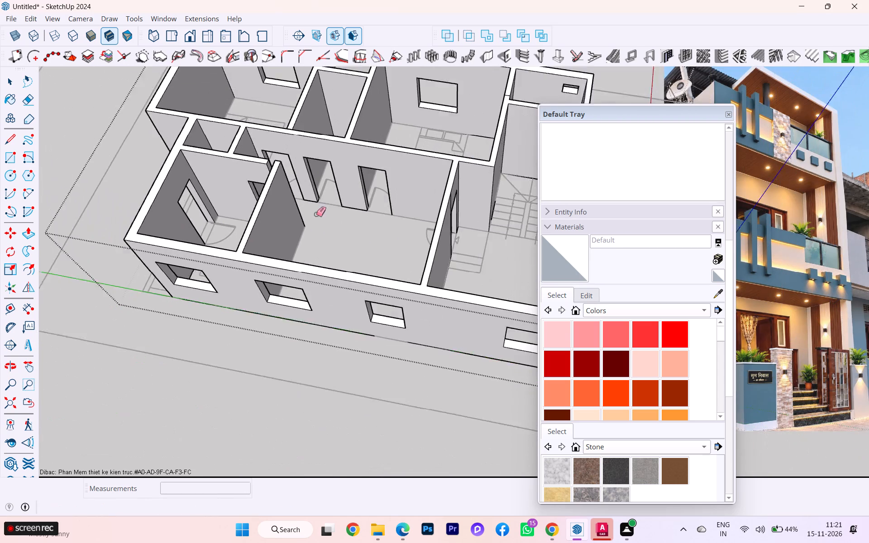
scroll(321, 213, "up", 1)
scroll(316, 214, "down", 1)
scroll(405, 207, "down", 1)
middle_click_drag(409, 208, 130, 237)
scroll(333, 226, "up", 1)
scroll(333, 226, "down", 1)
scroll(333, 226, "up", 6)
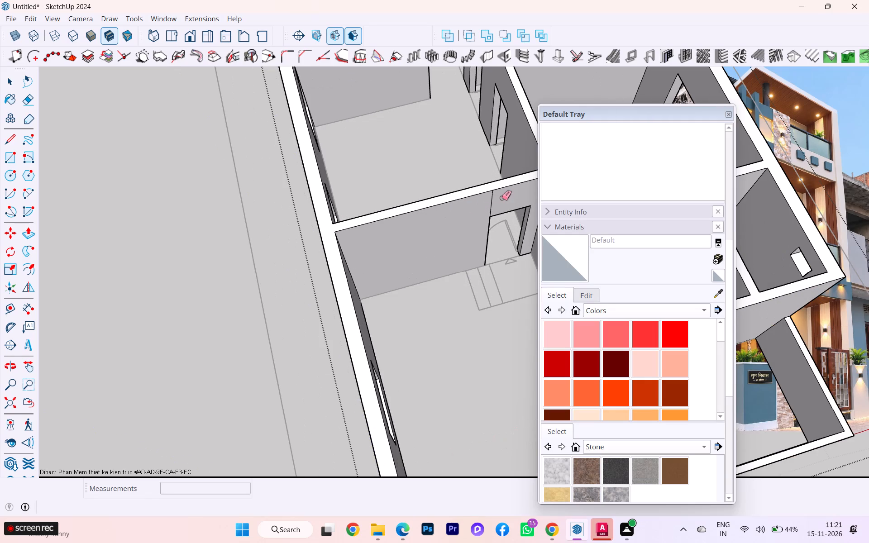
left_click(491, 205)
Erase the seam line beside the door opening on the inner wall face of the toilet next to the staircase.
scroll(358, 207, "down", 6)
scroll(259, 219, "up", 2)
scroll(259, 219, "down", 3)
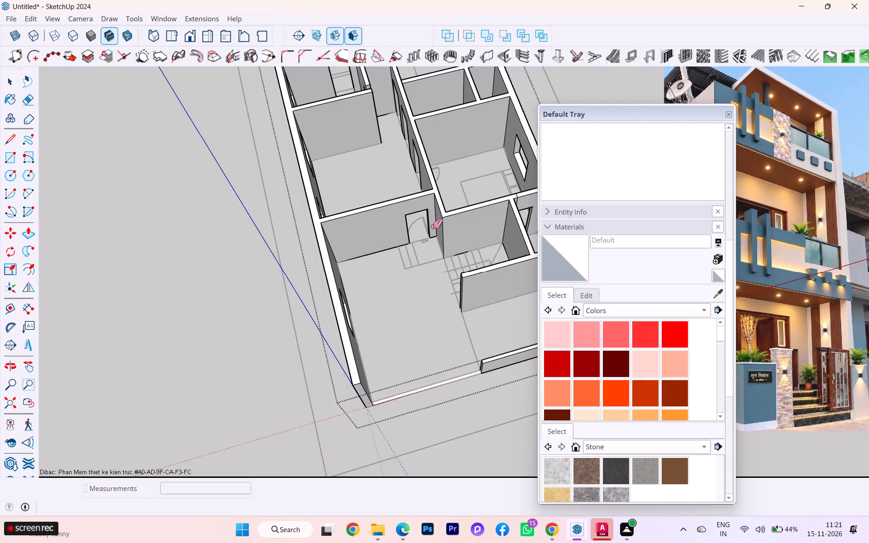
middle_click_drag(413, 227, 71, 243)
scroll(407, 224, "down", 1)
scroll(474, 272, "up", 1)
scroll(474, 273, "down", 2)
scroll(475, 274, "up", 1)
scroll(476, 274, "down", 1)
scroll(476, 274, "up", 1)
scroll(505, 281, "down", 1)
scroll(506, 280, "up", 5)
scroll(507, 279, "down", 3)
scroll(507, 279, "up", 1)
scroll(505, 275, "down", 1)
scroll(505, 275, "up", 3)
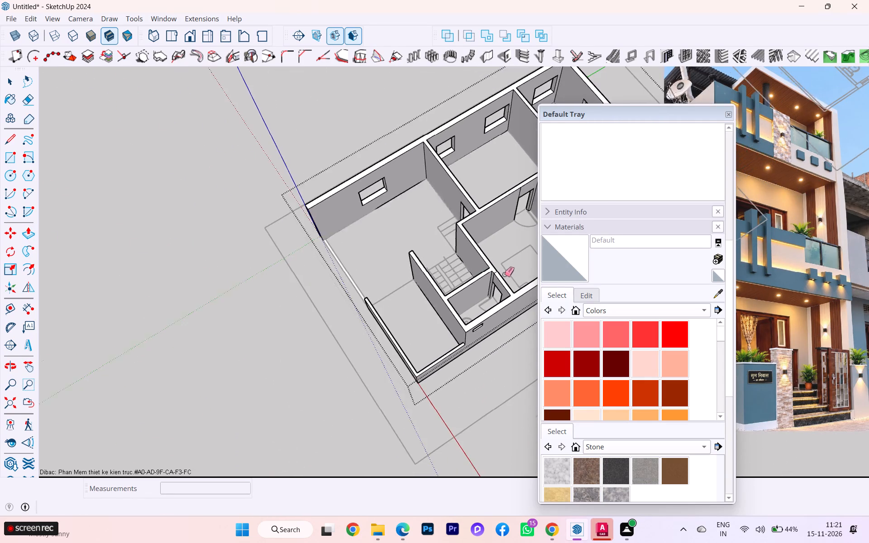
scroll(505, 274, "down", 3)
scroll(504, 274, "up", 3)
scroll(504, 274, "down", 1)
scroll(503, 274, "up", 11)
scroll(498, 273, "down", 3)
scroll(498, 273, "up", 6)
scroll(494, 278, "down", 2)
scroll(493, 278, "up", 2)
left_click(468, 270)
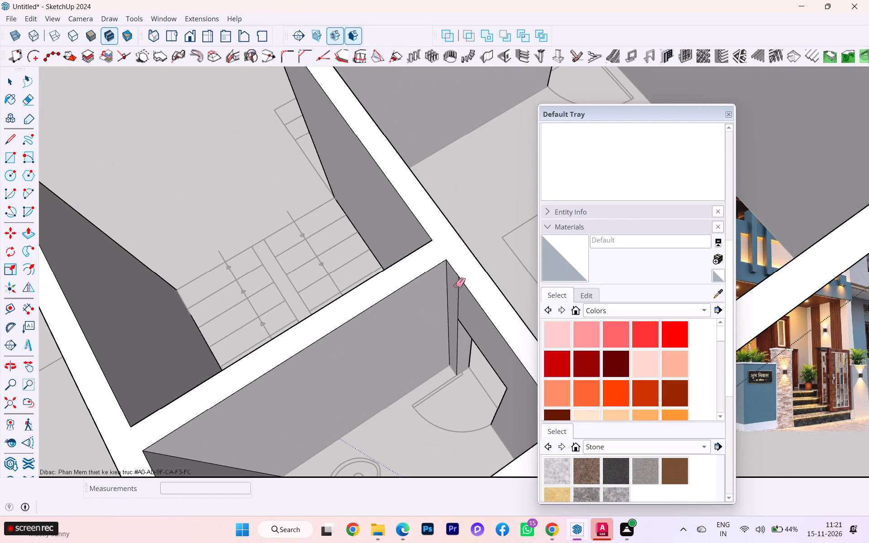
scroll(457, 291, "down", 4)
middle_click_drag(456, 303, 547, 255)
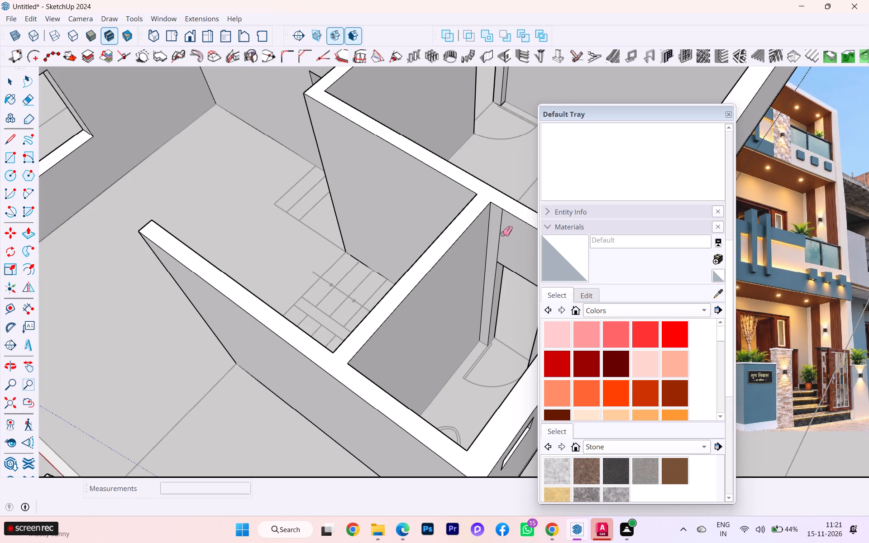
left_click(499, 229)
Erase the seam line above the same toilet door opening on the bedroom side of the wall.
scroll(508, 243, "down", 2)
middle_click_drag(507, 245, 66, 258)
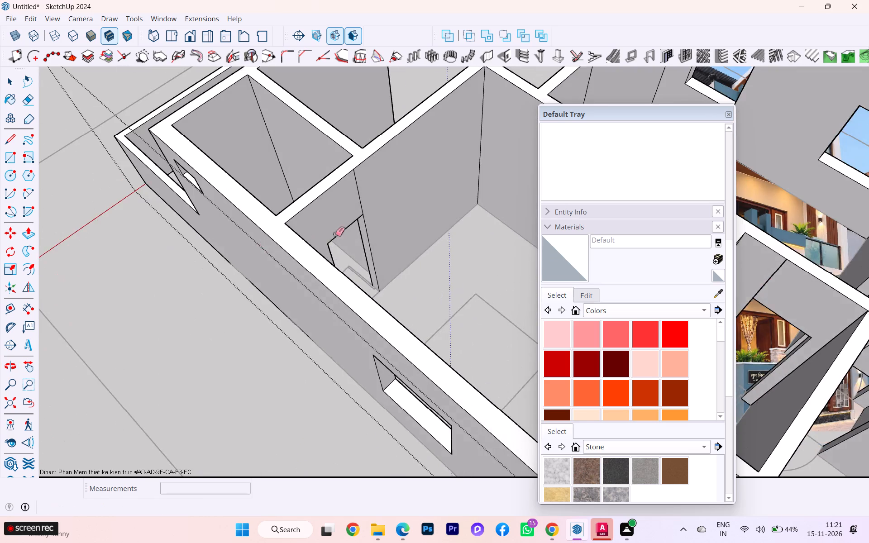
scroll(336, 230, "up", 2)
scroll(337, 229, "down", 2)
scroll(339, 227, "up", 2)
left_click(368, 193)
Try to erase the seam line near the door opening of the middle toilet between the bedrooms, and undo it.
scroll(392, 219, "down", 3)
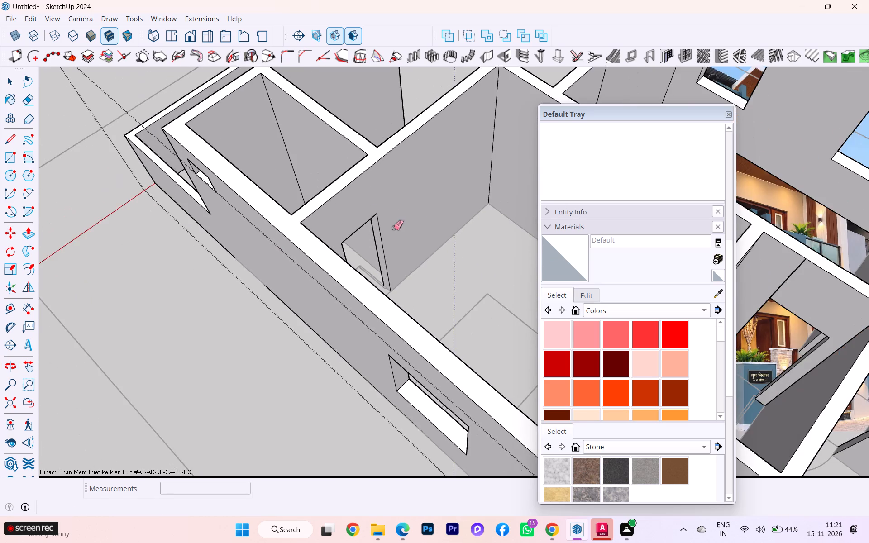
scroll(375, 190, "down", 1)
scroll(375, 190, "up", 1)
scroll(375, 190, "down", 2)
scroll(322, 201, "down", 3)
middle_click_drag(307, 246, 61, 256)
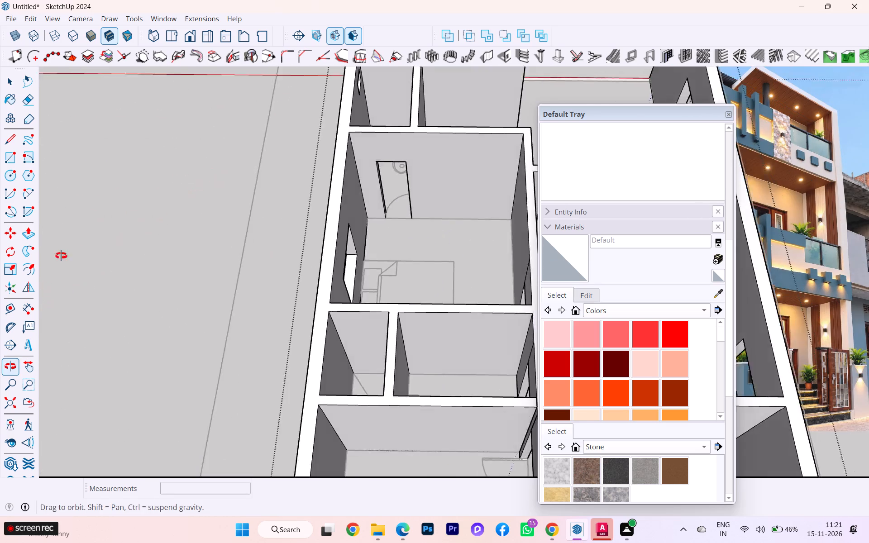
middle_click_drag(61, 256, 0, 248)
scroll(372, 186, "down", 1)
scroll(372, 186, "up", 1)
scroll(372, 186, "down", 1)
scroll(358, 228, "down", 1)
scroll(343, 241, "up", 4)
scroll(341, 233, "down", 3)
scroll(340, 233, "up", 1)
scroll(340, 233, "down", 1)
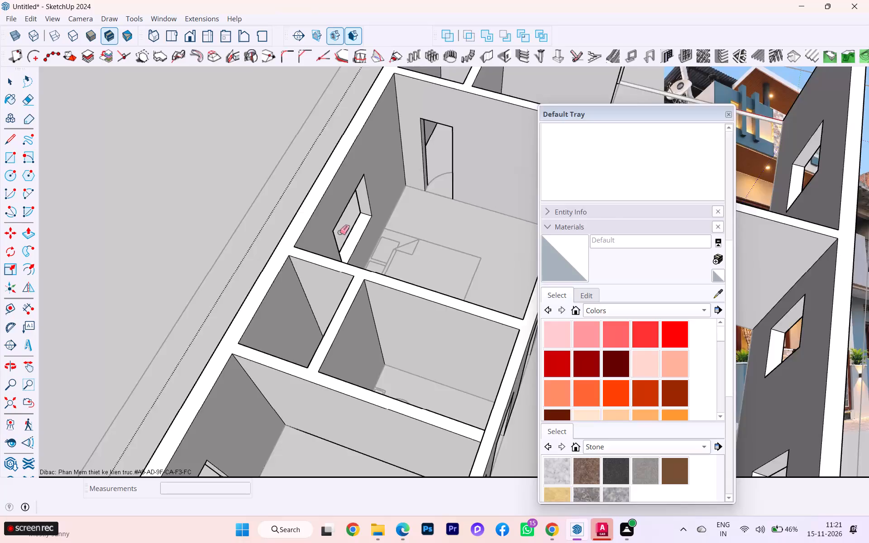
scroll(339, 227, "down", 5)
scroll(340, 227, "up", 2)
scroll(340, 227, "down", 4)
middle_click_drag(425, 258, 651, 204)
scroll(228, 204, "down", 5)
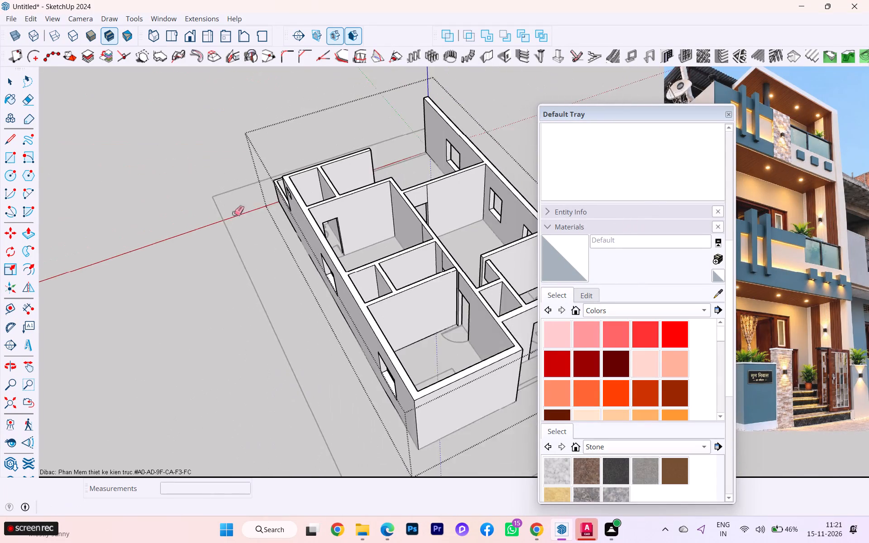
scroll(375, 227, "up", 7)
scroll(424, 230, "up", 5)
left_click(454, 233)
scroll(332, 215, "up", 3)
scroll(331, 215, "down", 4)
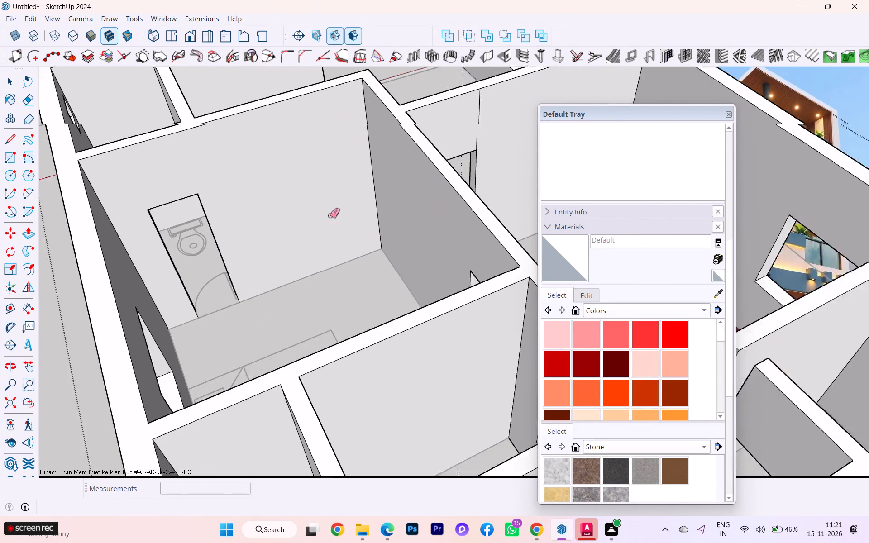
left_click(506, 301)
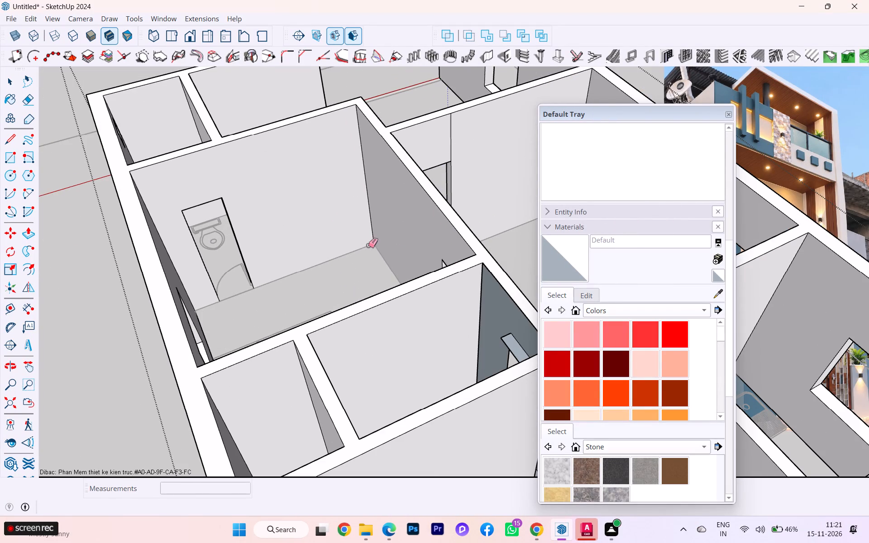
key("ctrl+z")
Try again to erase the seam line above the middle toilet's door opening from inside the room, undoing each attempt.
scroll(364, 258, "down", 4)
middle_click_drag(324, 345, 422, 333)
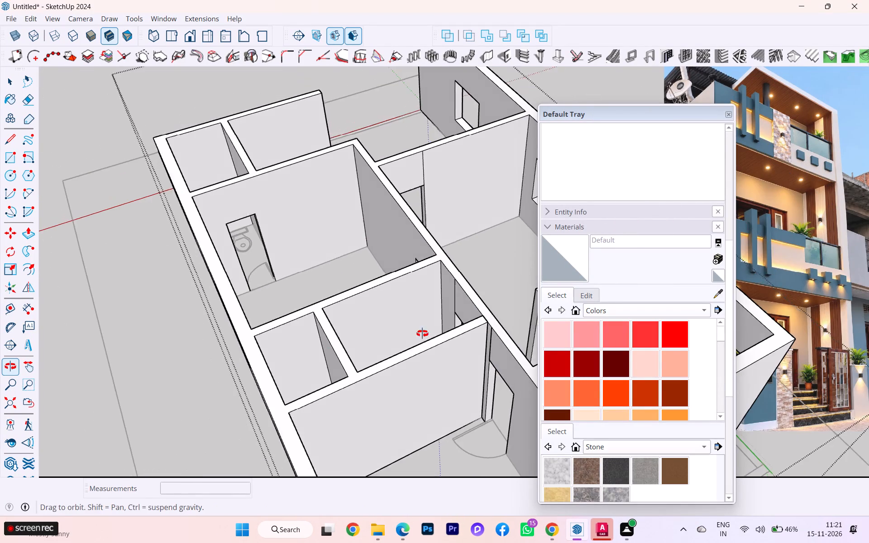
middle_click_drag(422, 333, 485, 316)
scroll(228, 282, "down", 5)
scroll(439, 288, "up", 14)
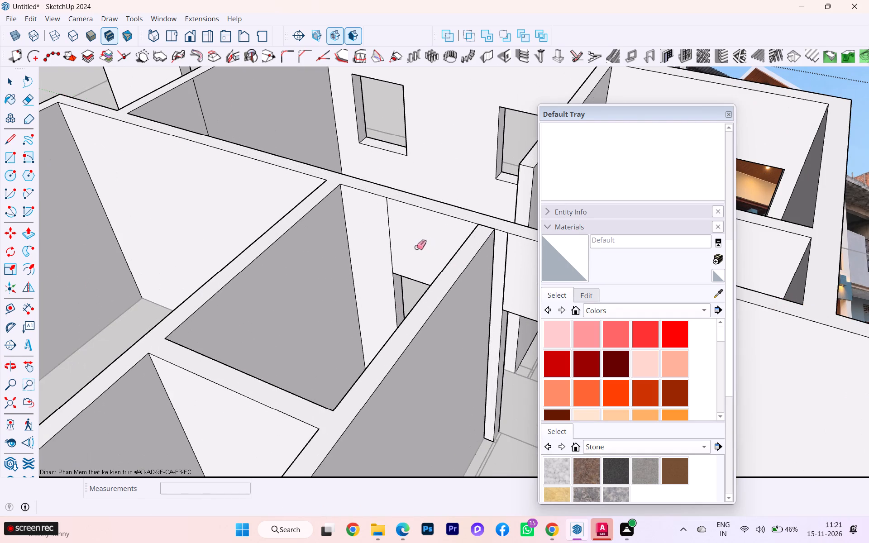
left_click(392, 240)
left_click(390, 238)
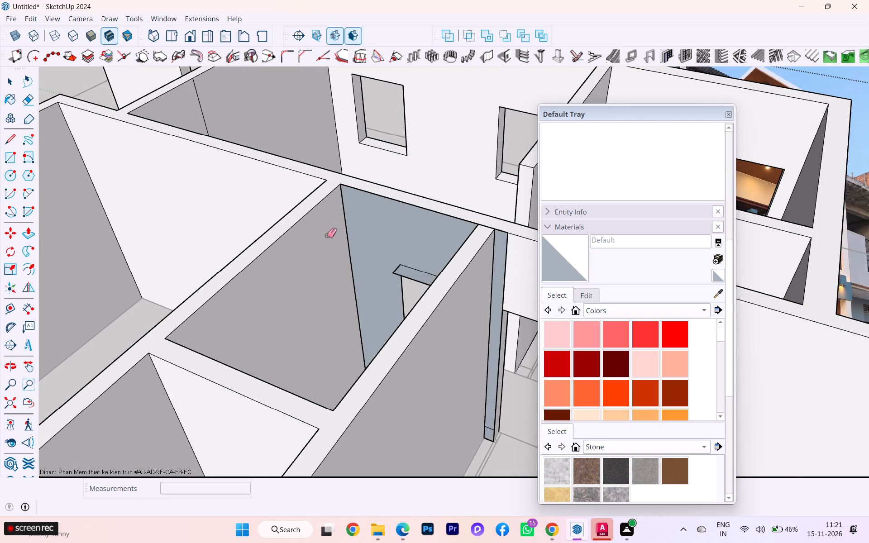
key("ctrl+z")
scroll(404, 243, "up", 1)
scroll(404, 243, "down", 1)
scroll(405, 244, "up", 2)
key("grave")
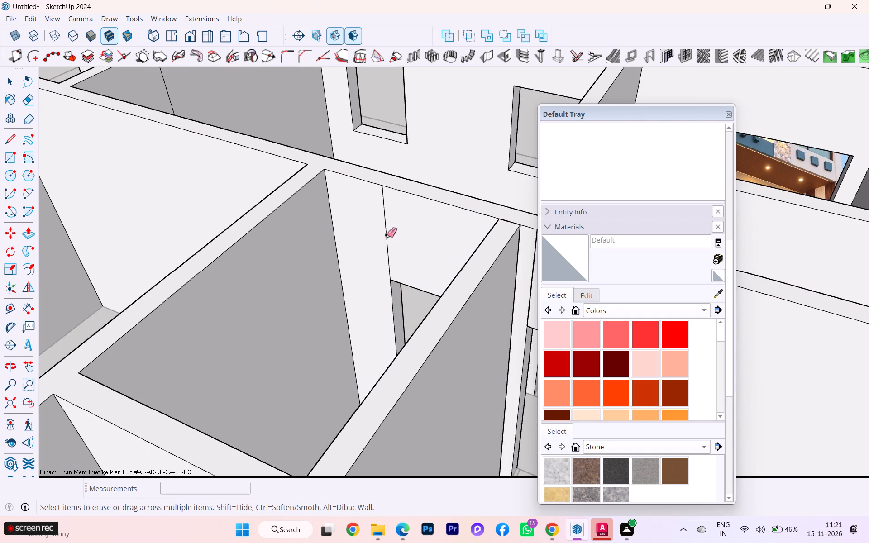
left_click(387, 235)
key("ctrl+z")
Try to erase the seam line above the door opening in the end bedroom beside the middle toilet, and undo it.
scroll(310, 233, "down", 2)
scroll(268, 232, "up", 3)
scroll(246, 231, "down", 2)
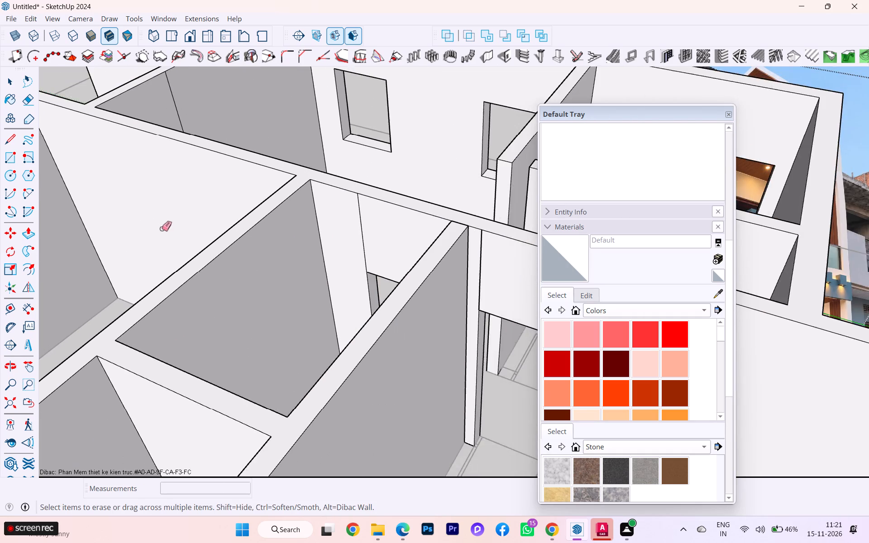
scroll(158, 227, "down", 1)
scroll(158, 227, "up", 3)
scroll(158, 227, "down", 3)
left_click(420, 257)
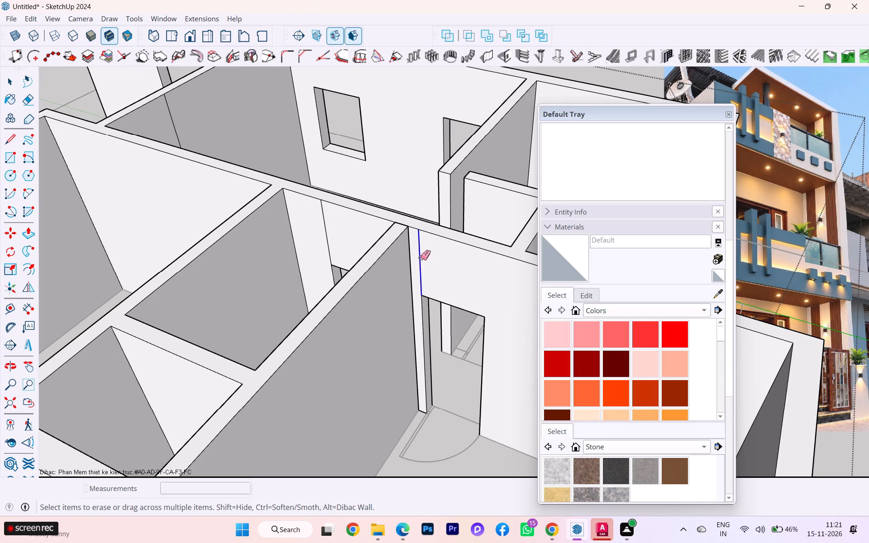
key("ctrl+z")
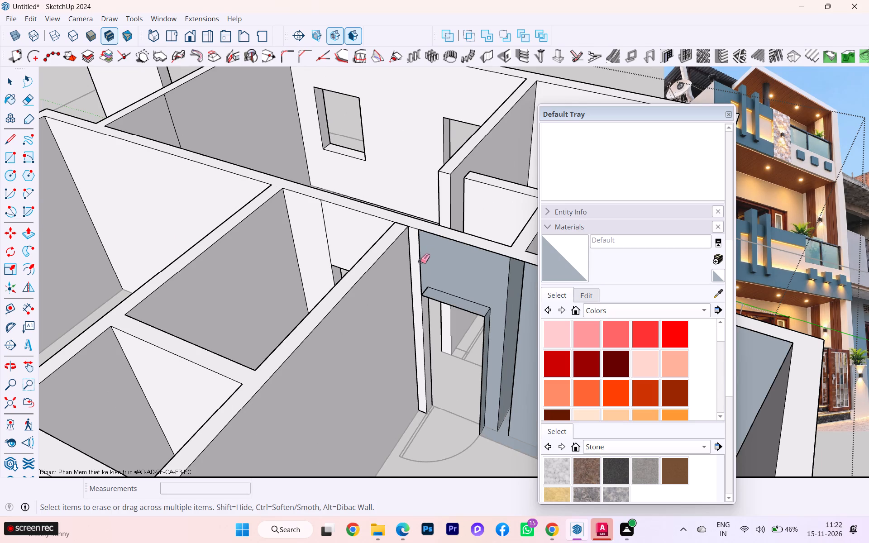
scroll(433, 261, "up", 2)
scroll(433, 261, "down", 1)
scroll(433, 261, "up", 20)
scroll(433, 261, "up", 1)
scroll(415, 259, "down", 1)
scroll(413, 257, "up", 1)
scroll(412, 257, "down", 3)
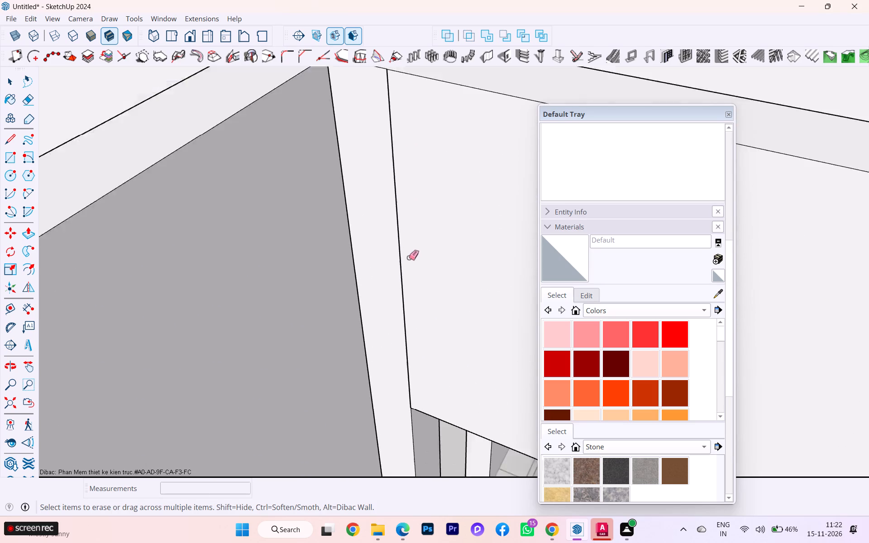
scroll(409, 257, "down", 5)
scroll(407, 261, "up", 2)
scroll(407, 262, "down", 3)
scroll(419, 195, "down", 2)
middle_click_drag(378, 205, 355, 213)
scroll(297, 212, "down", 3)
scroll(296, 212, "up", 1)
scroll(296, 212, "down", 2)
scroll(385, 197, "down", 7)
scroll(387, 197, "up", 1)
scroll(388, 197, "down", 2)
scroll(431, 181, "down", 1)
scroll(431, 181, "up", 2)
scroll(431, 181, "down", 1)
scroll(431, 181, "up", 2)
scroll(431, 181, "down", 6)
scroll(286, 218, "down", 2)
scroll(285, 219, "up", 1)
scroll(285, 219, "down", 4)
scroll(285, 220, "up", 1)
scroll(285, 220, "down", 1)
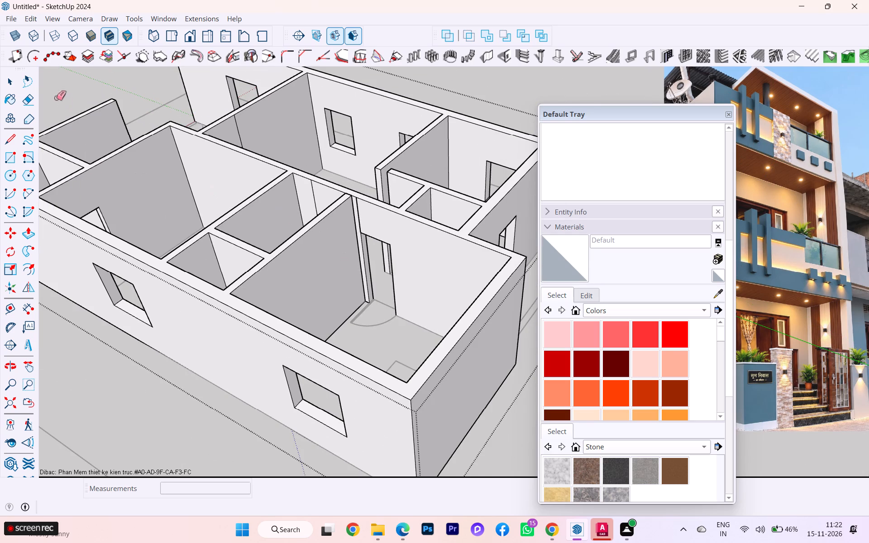
Examine the wall faces and seam line around the door openings of the middle toilet and adjoining bedroom by selecting them individually.
left_click(12, 81)
left_click(296, 181)
left_click(310, 192)
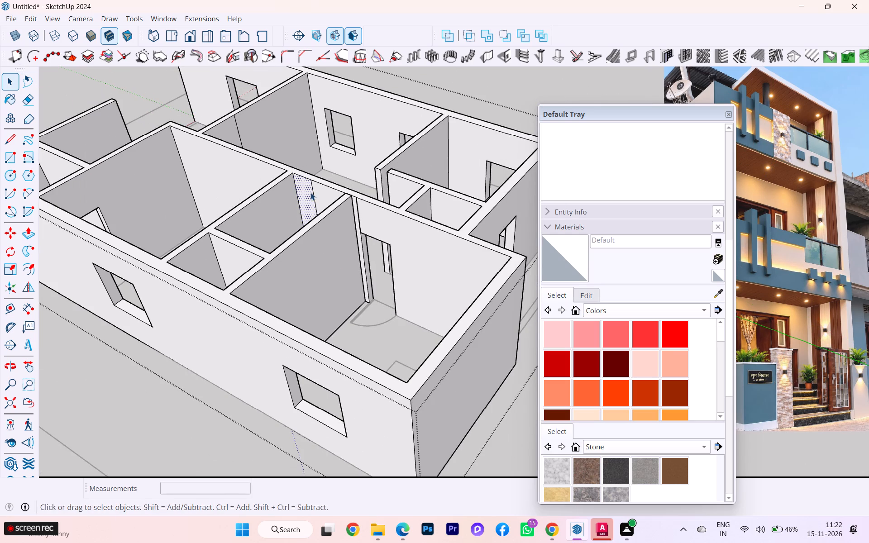
scroll(311, 193, "down", 1)
scroll(311, 193, "up", 1)
scroll(311, 194, "down", 1)
middle_click_drag(329, 203, 477, 210)
scroll(364, 248, "up", 5)
left_click(337, 242)
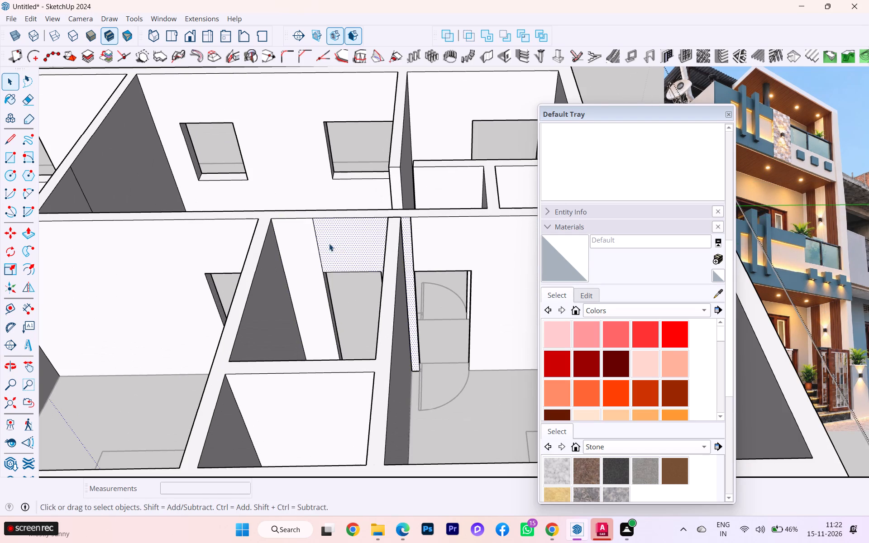
left_click(315, 245)
left_click(317, 240)
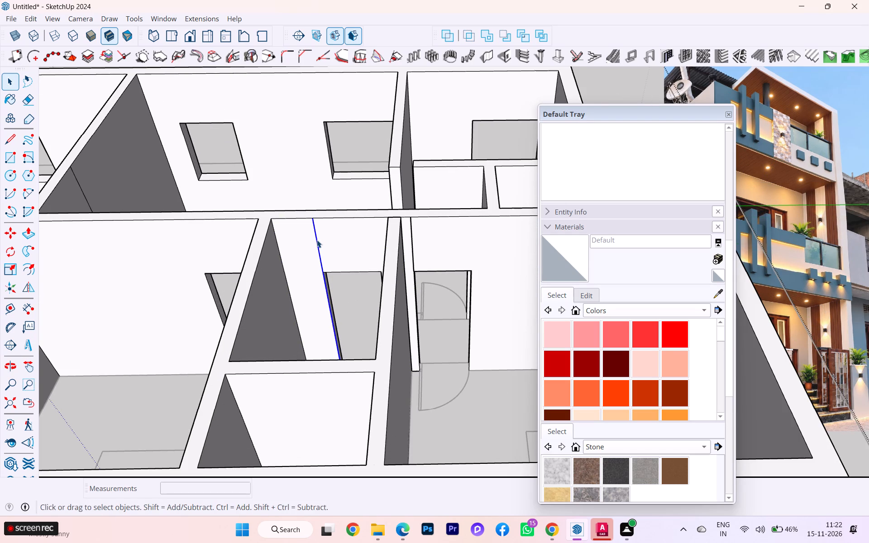
left_click(309, 242)
left_click(358, 229, "ctrl")
left_click(205, 239)
scroll(401, 224, "down", 1)
scroll(403, 224, "up", 1)
scroll(403, 224, "down", 3)
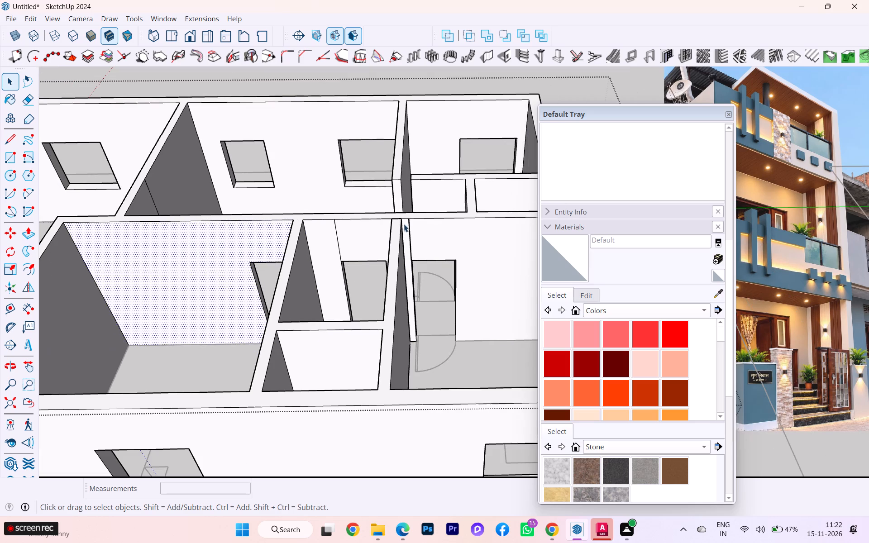
left_click(420, 224)
scroll(413, 233, "up", 2)
scroll(413, 233, "down", 3)
scroll(413, 233, "up", 2)
scroll(413, 233, "down", 1)
scroll(413, 233, "up", 1)
left_click(406, 236)
scroll(415, 238, "up", 5, "ctrl")
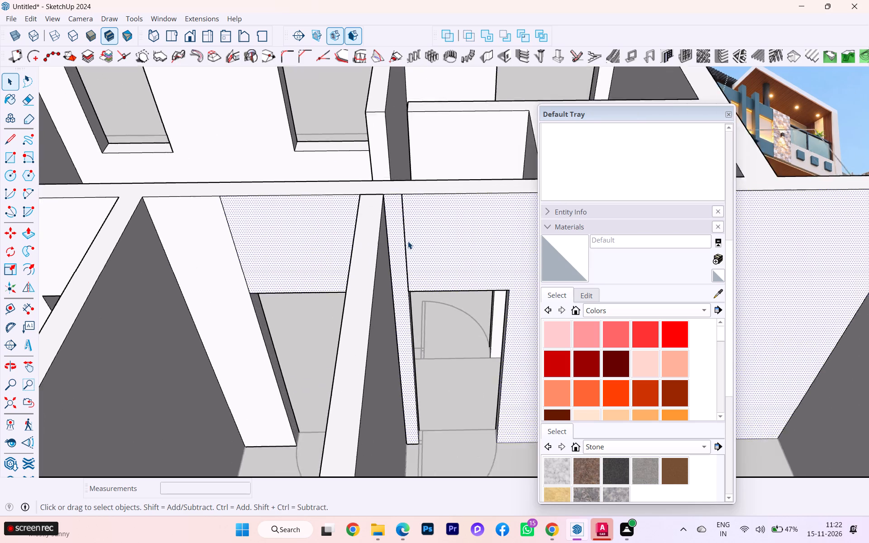
scroll(408, 241, "up", 6, "ctrl")
double_click(408, 240)
left_click(394, 239)
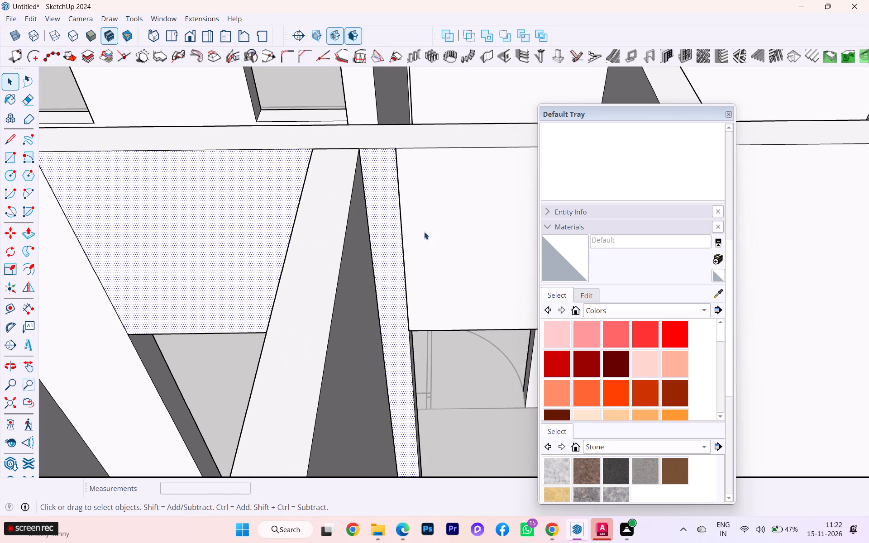
left_click(424, 232)
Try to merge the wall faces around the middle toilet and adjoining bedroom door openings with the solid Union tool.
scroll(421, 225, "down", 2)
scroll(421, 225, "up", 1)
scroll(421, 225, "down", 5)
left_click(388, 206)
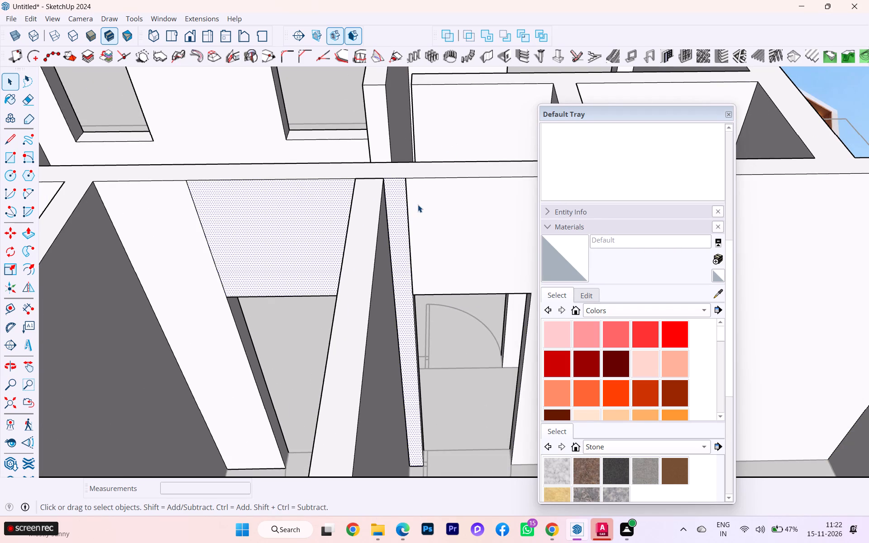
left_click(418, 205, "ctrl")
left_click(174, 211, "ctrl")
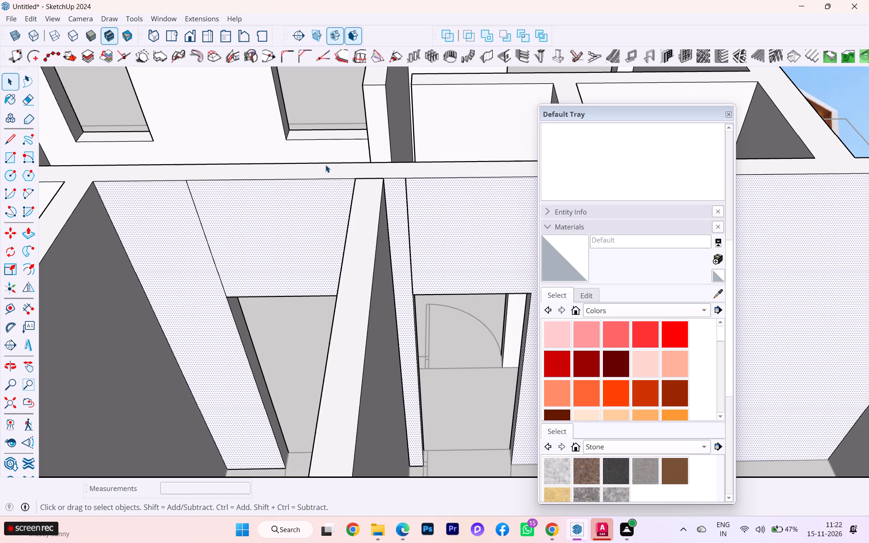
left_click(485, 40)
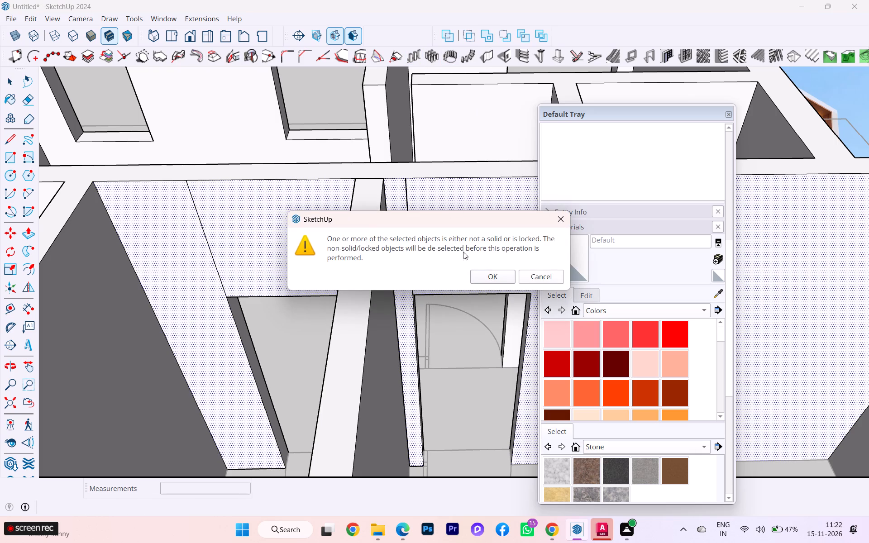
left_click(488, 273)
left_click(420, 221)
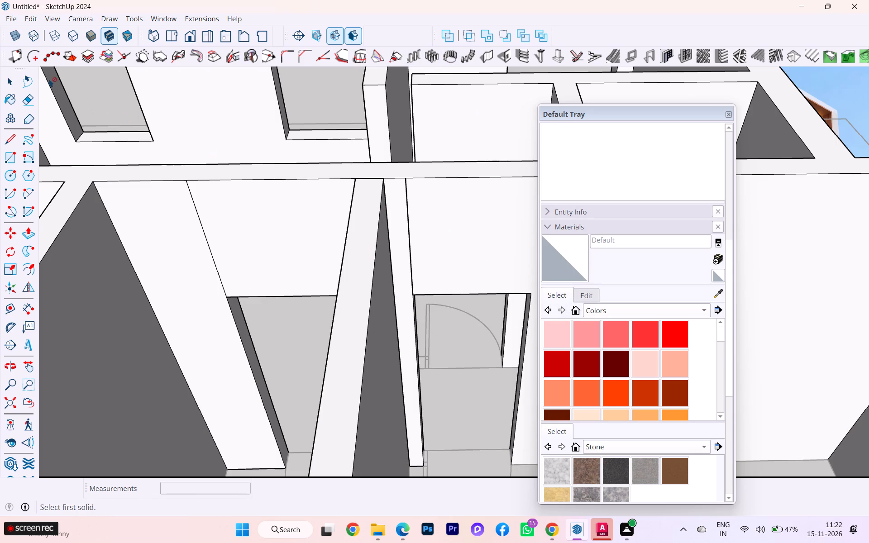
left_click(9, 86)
Recheck the separate wall faces and the seam line beside the middle toilet's door opening.
left_click(405, 208)
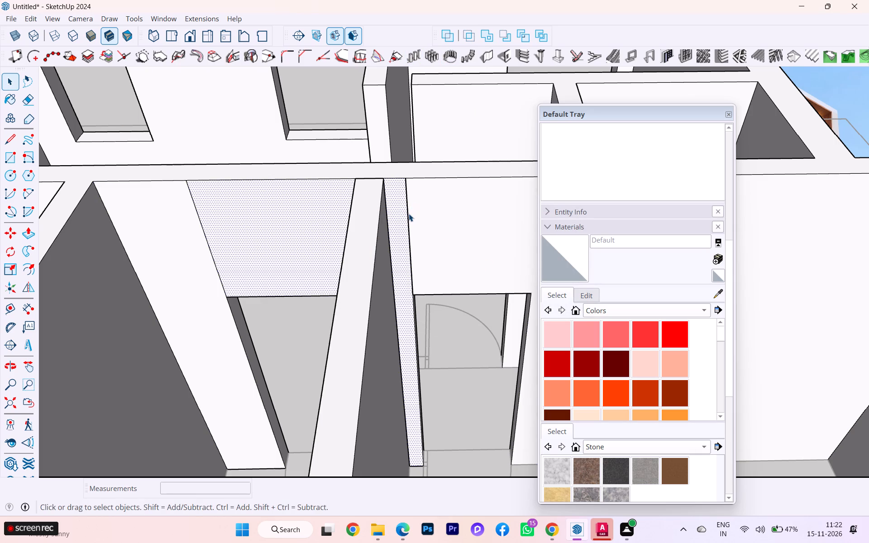
left_click(409, 214)
left_click(434, 195)
scroll(397, 192, "down", 6)
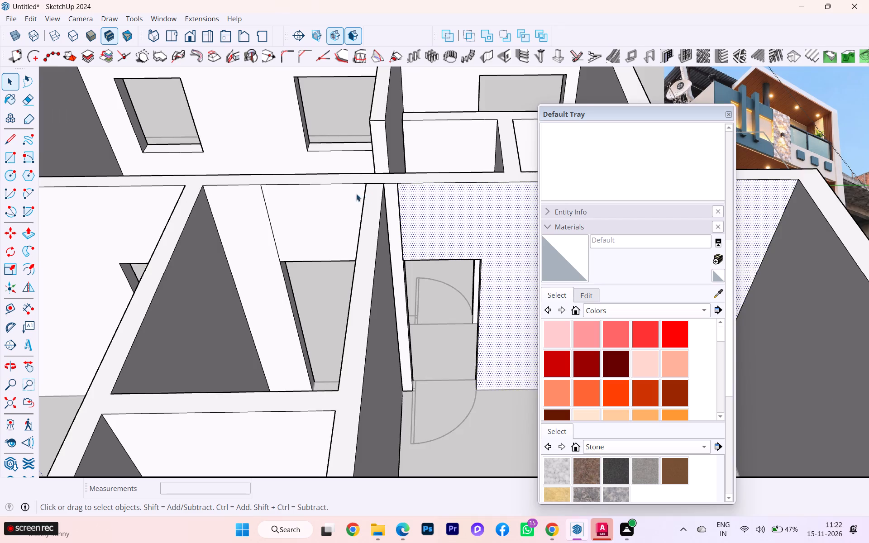
scroll(356, 194, "down", 2)
left_click(287, 219)
left_click(290, 210)
scroll(447, 167, "down", 2)
scroll(449, 167, "up", 1)
scroll(452, 167, "down", 4)
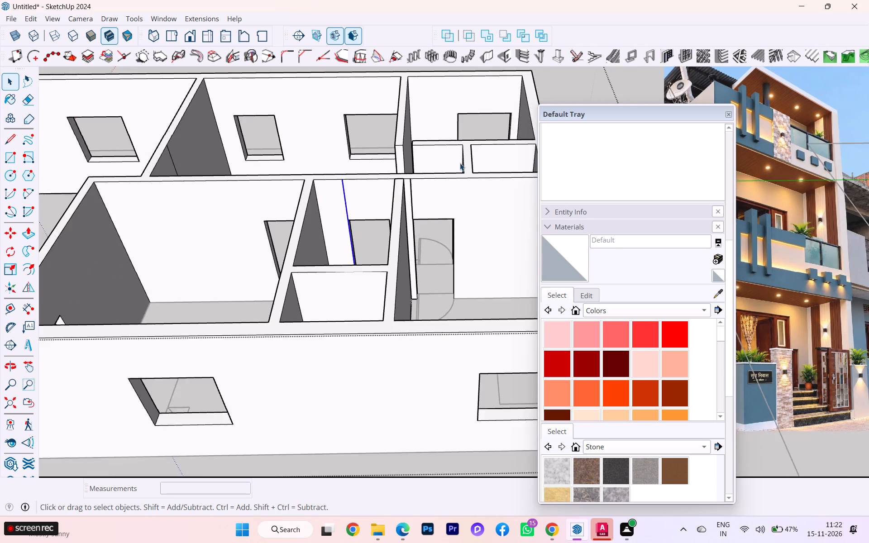
Exit editing of the house wall group.
scroll(460, 163, "down", 7)
scroll(231, 231, "down", 2)
middle_click_drag(235, 232, 523, 249)
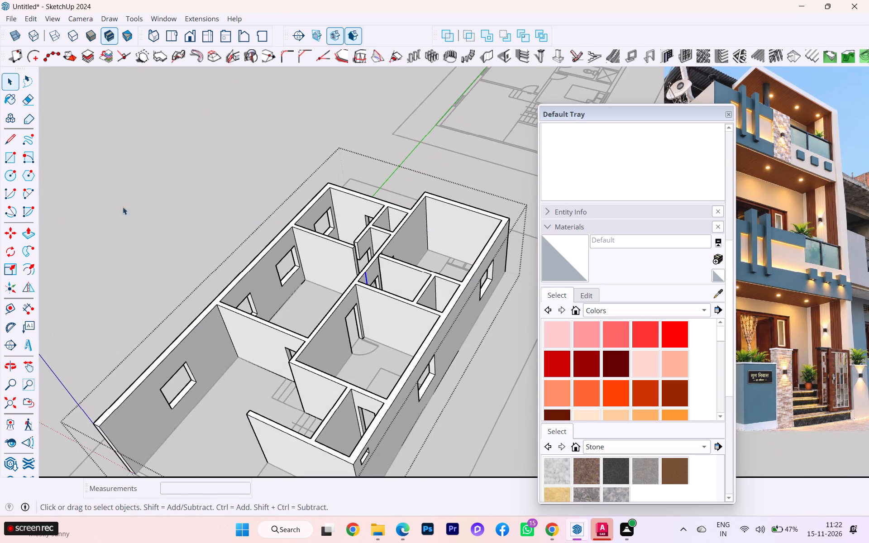
left_click(167, 171)
Examine the room layout and door positions of the house against the floor plan from above.
scroll(395, 210, "down", 2)
middle_click_drag(411, 220, 435, 250)
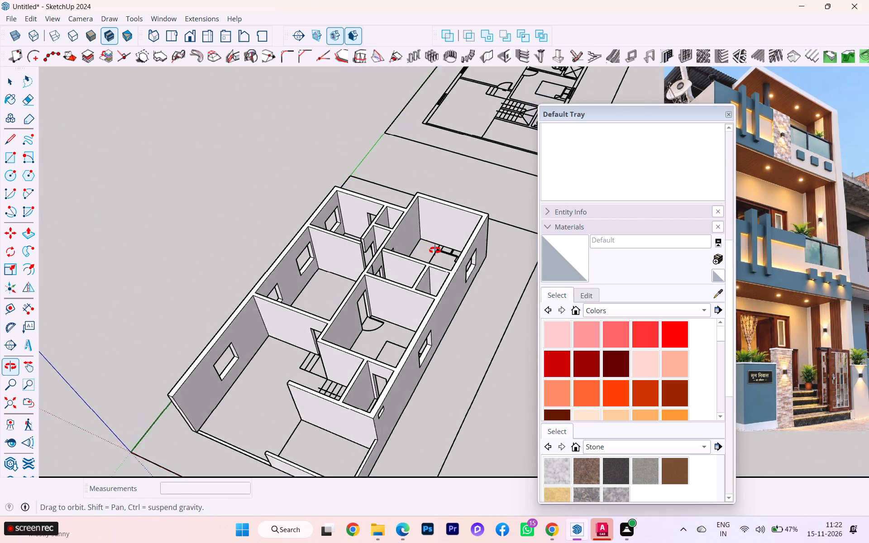
middle_click_drag(435, 250, 547, 181)
middle_click_drag(422, 262, 520, 448)
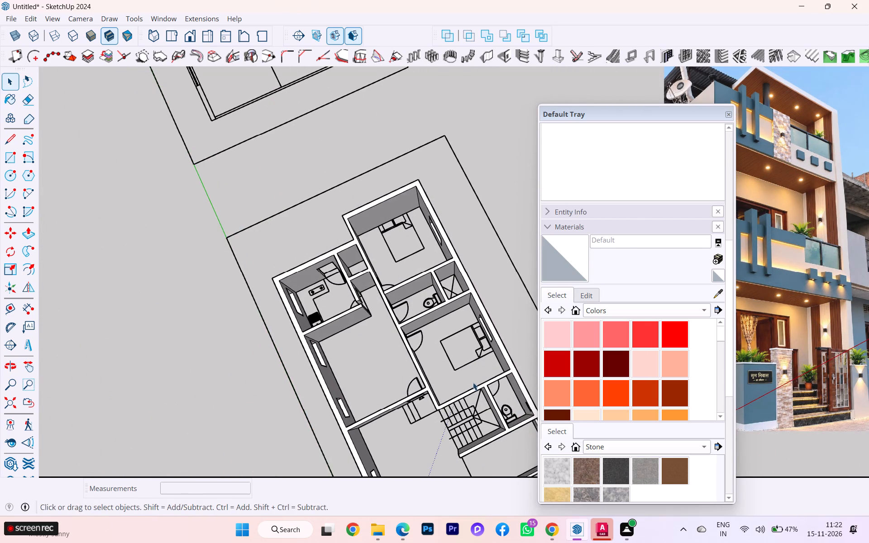
scroll(467, 355, "up", 3)
scroll(366, 260, "down", 1)
scroll(366, 260, "up", 1)
scroll(366, 260, "down", 1)
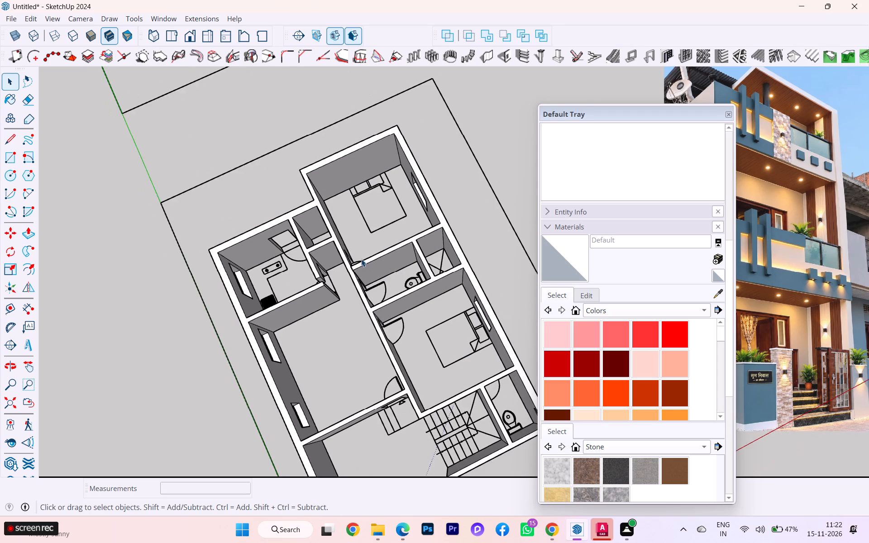
scroll(361, 259, "down", 3)
scroll(389, 340, "up", 3)
scroll(367, 304, "down", 3)
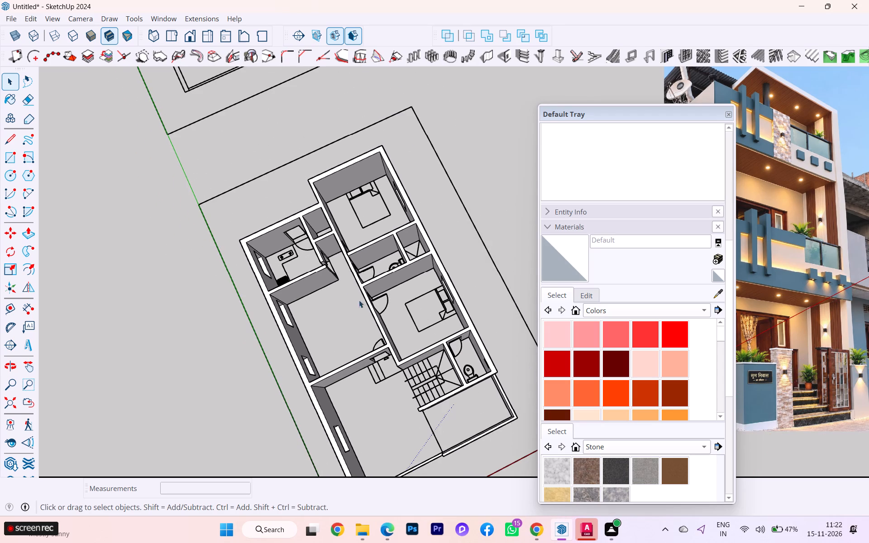
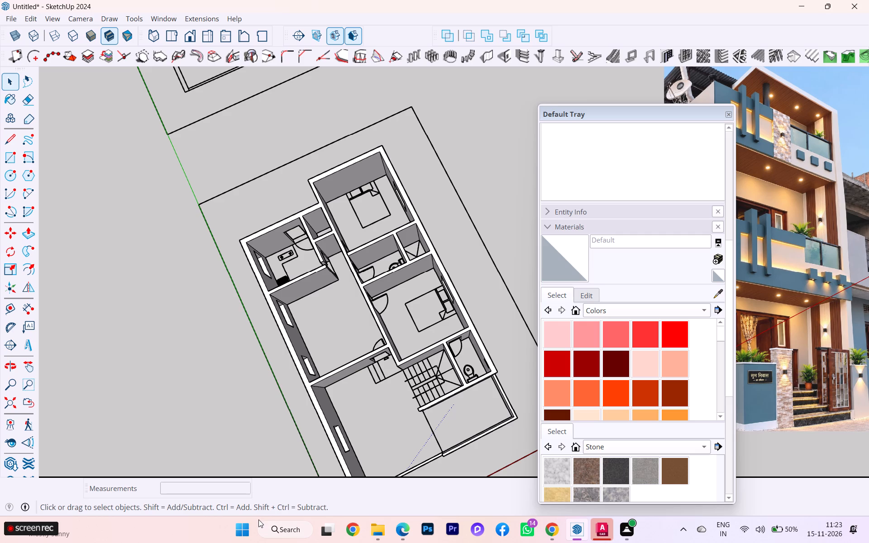
Examine the house walls, rooms and door and window openings from several sides against the facade photo.
scroll(153, 409, "up", 3)
scroll(307, 393, "down", 7)
scroll(307, 393, "up", 2)
scroll(307, 393, "down", 1)
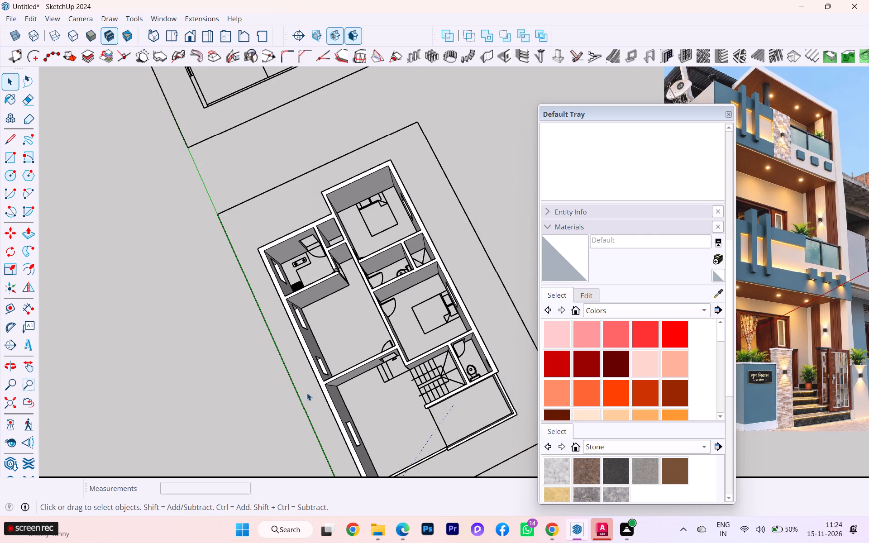
middle_click_drag(382, 391, 436, 376)
middle_click_drag(436, 376, 428, 329)
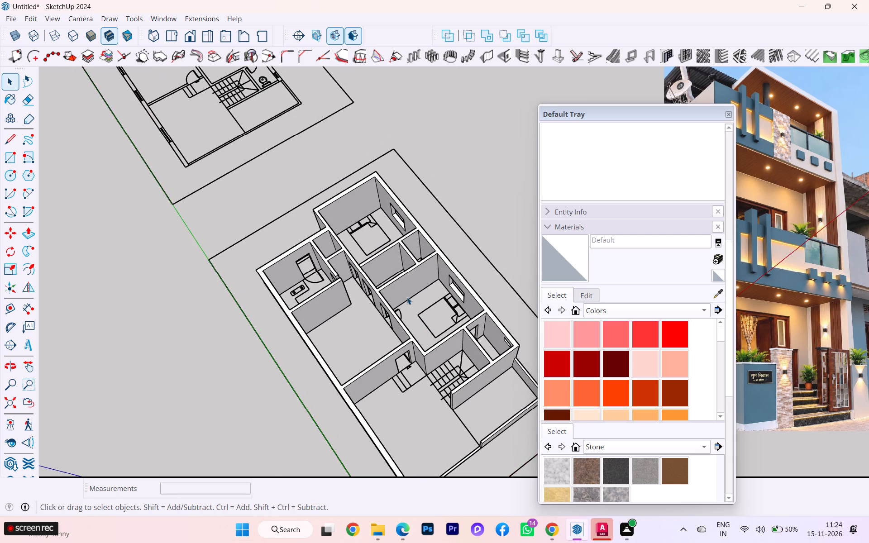
scroll(454, 397, "up", 6)
scroll(463, 416, "down", 2)
middle_click_drag(449, 414, 324, 375)
scroll(413, 376, "up", 3)
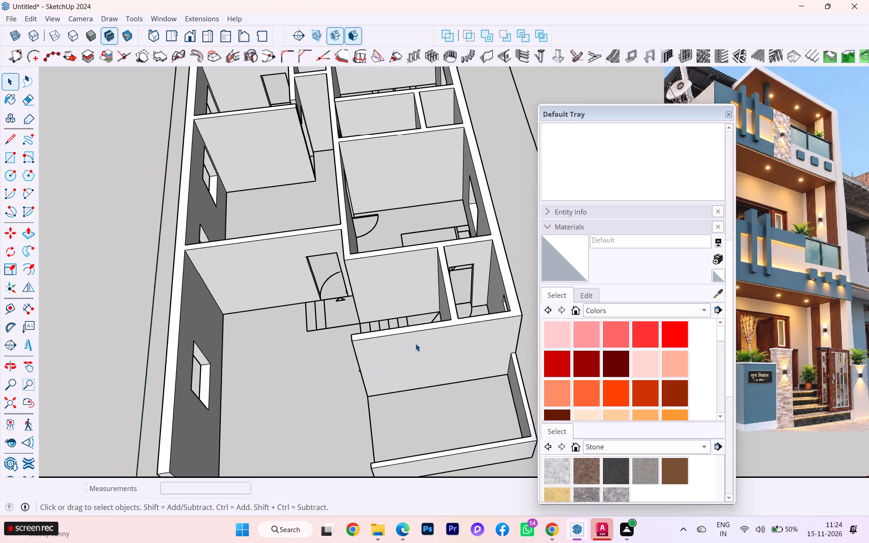
scroll(391, 348, "down", 2)
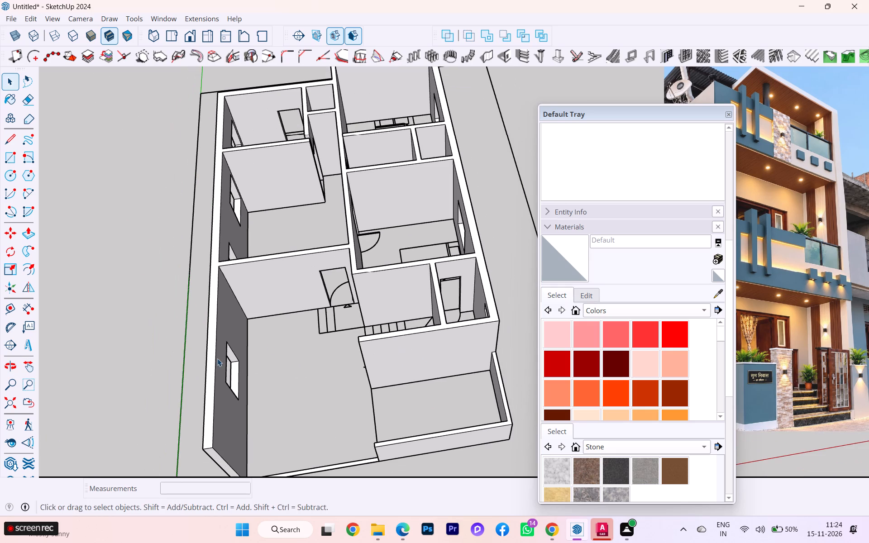
scroll(380, 310, "down", 1)
middle_click_drag(414, 305, 610, 252)
scroll(417, 316, "down", 1)
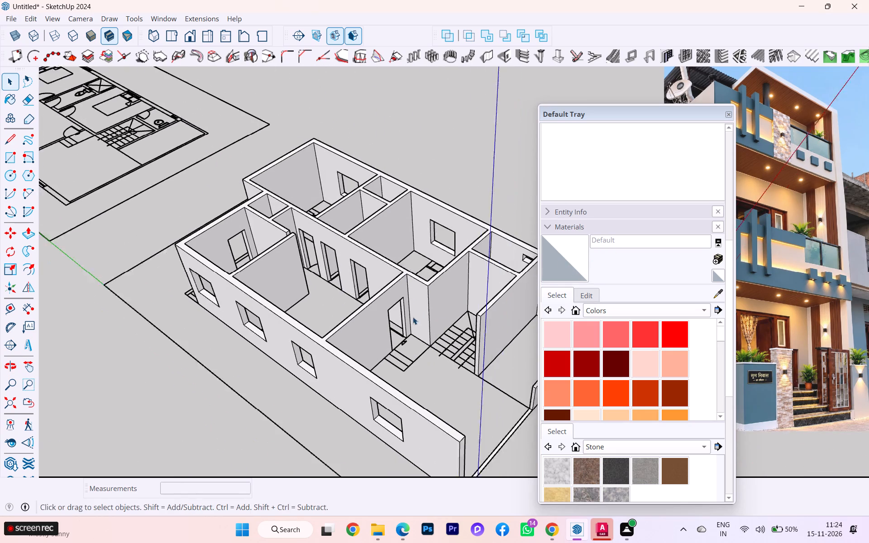
scroll(413, 317, "down", 2)
middle_click_drag(378, 333, 315, 319)
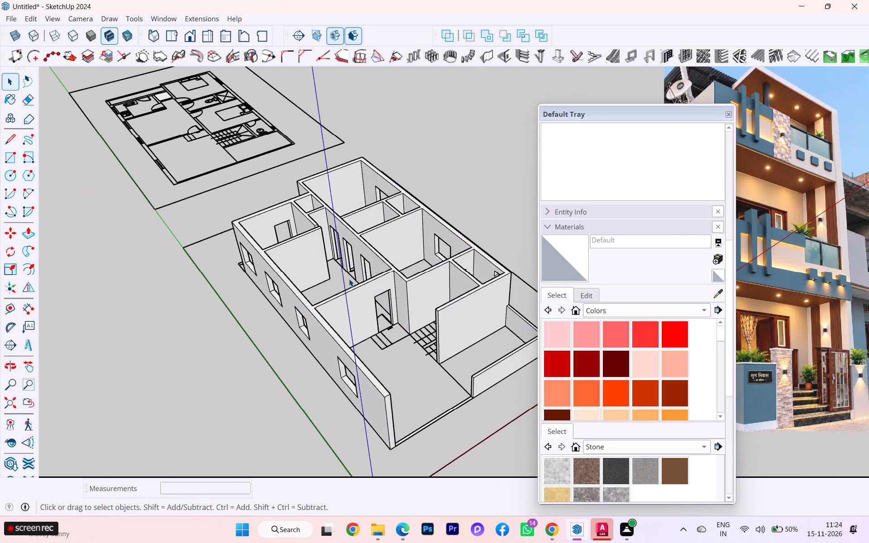
Draw a 45' 2 1/2" by 25' rectangle over the wall tops, from the rear outer corner to the opposite front corner.
key("r")
scroll(368, 166, "up", 8)
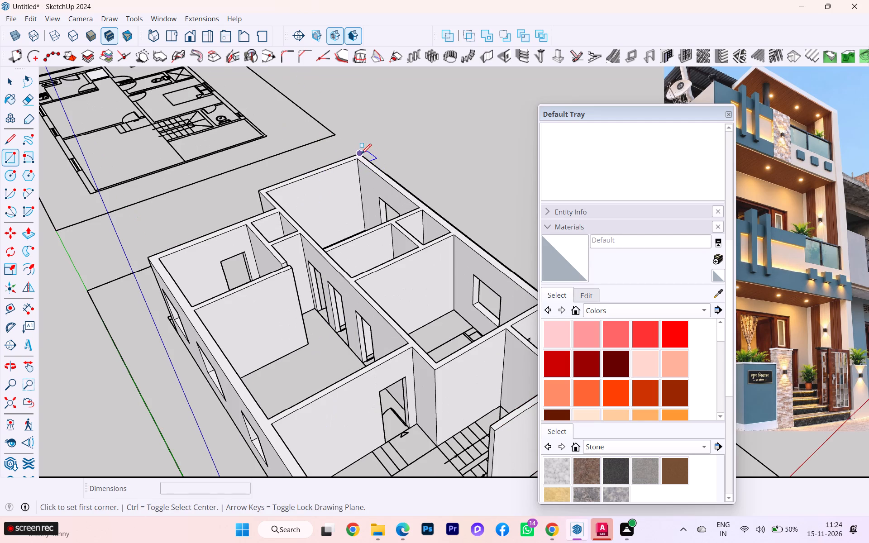
left_click(361, 154)
scroll(340, 247, "down", 10)
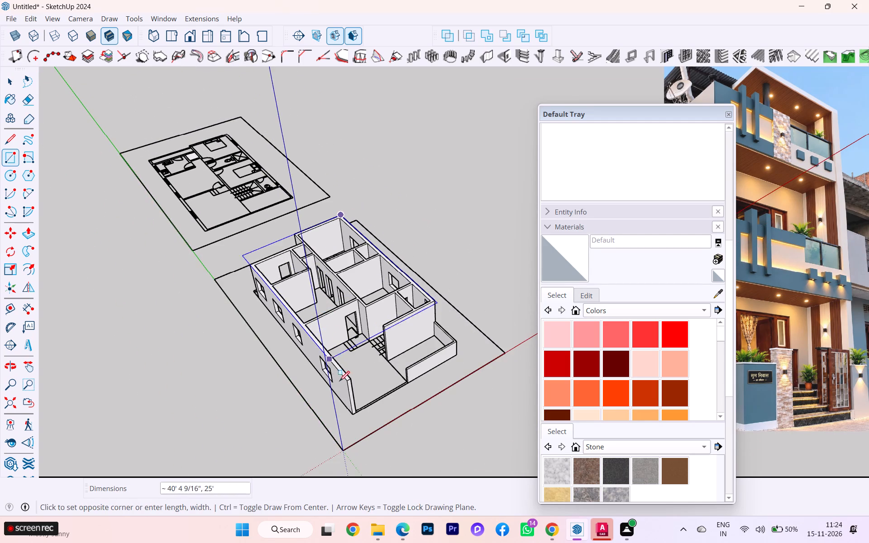
scroll(348, 386, "up", 3)
left_click(348, 386)
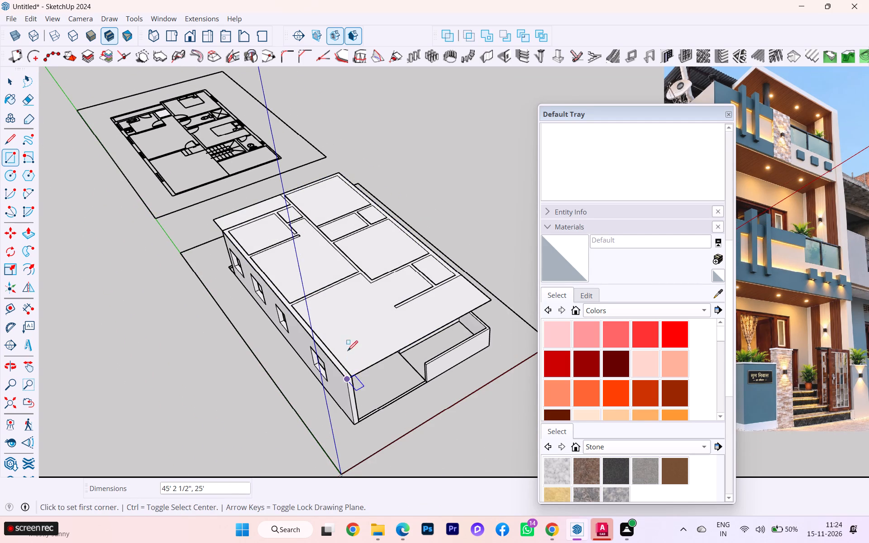
key("Escape")
Extrude the rectangle on the wall tops upward 6" as a roof slab.
left_click(10, 81)
double_click(392, 296)
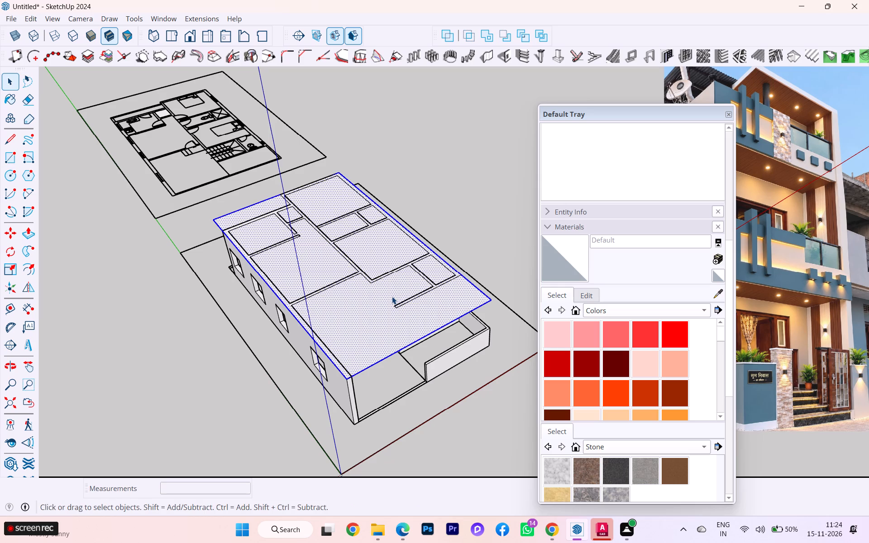
key("p")
left_click(385, 303)
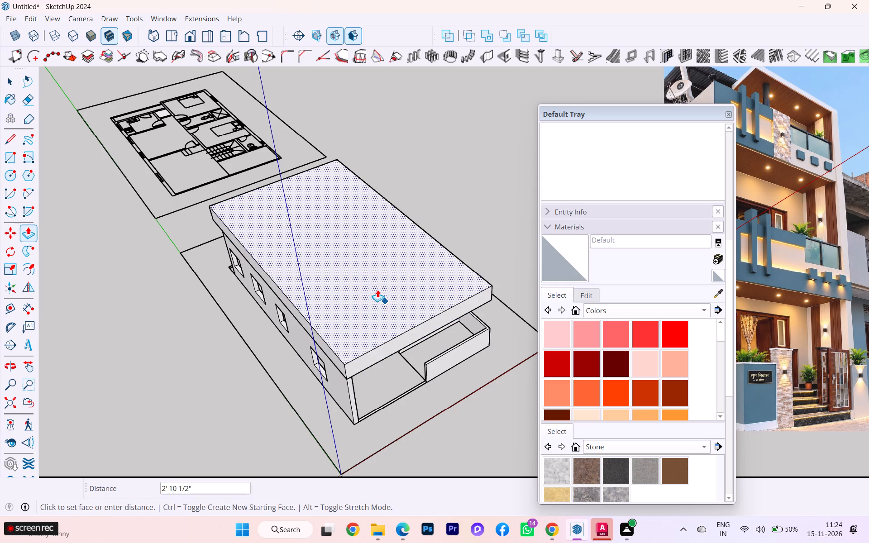
key("6")
key("Return")
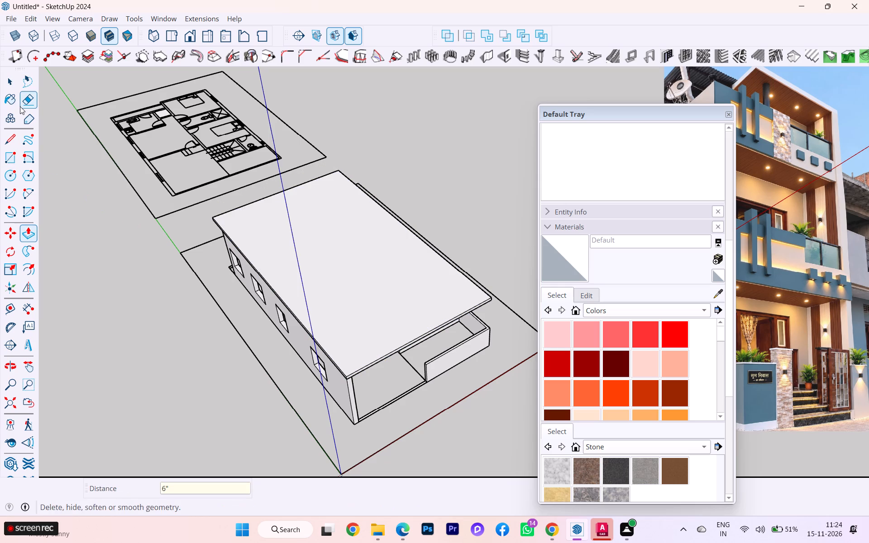
Make the entire roof slab a group.
left_click(12, 82)
triple_click(334, 314)
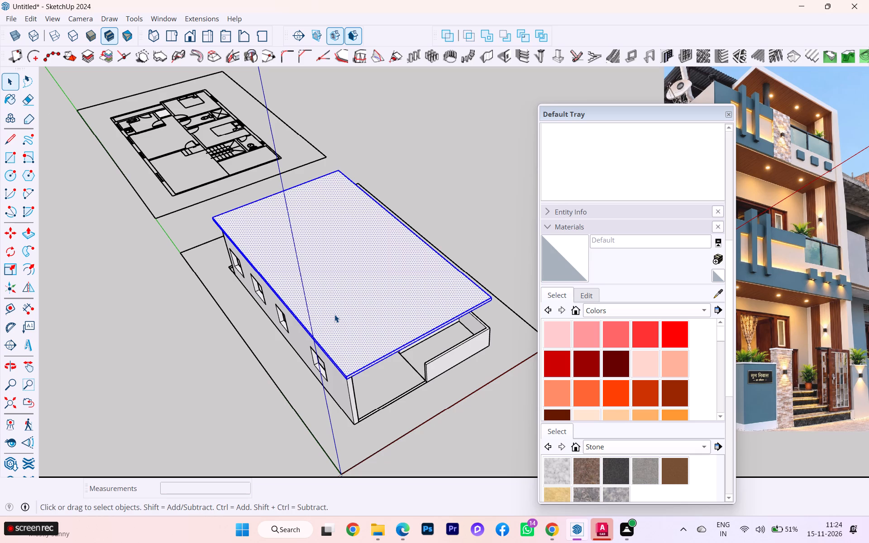
right_click(334, 314)
left_click(371, 110)
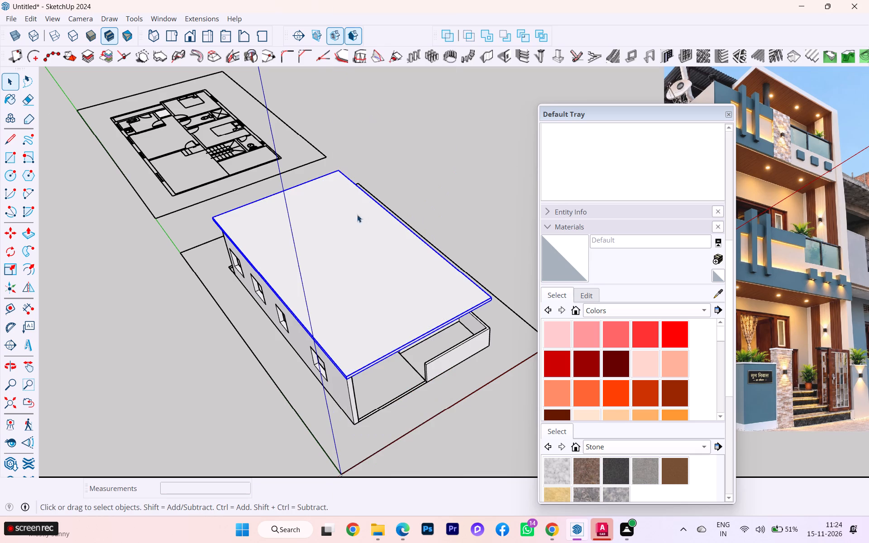
Copy the roof slab group 10' 6" straight down along the blue axis to the base of the walls.
key("m")
key("Return")
scroll(342, 370, "up", 2)
scroll(353, 389, "down", 1)
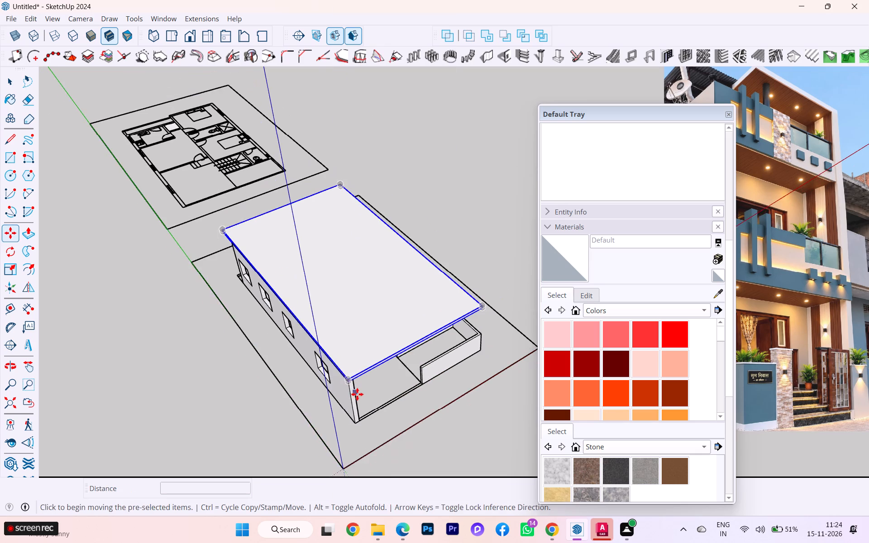
scroll(350, 380, "up", 1)
scroll(349, 377, "down", 1)
scroll(349, 377, "up", 1)
scroll(349, 377, "down", 3)
scroll(349, 377, "up", 9)
scroll(351, 400, "down", 3)
scroll(351, 400, "up", 4)
scroll(350, 399, "down", 1)
scroll(349, 398, "up", 3)
scroll(349, 396, "down", 1)
scroll(349, 395, "up", 1)
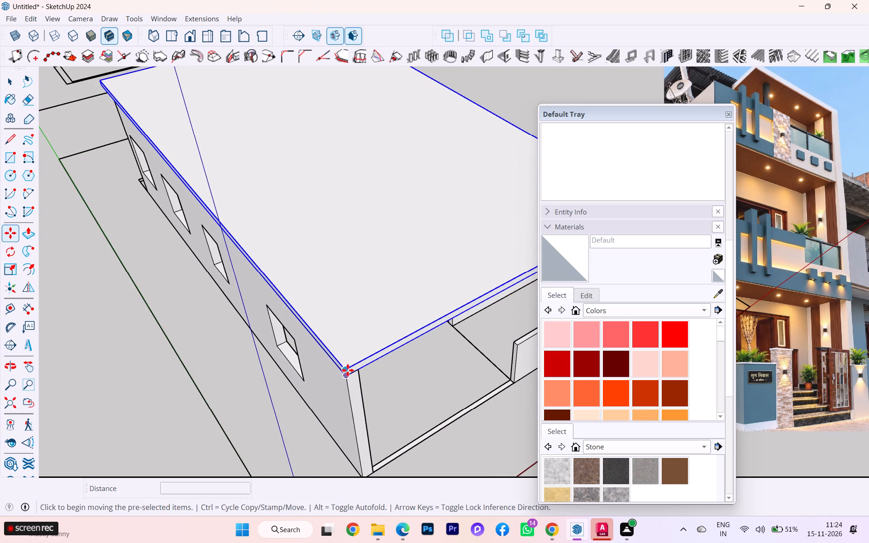
left_click(346, 369)
scroll(355, 414, "down", 1)
scroll(355, 414, "up", 1)
scroll(355, 414, "down", 1)
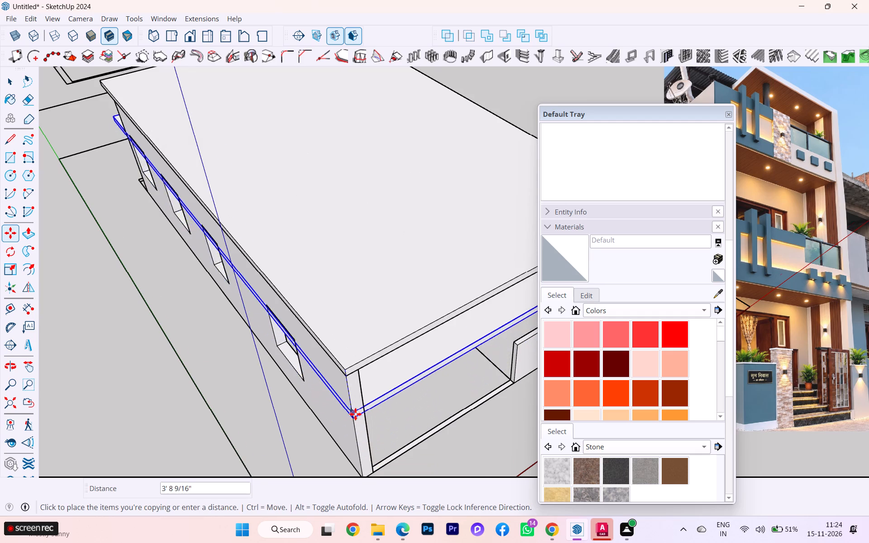
scroll(355, 414, "down", 2)
scroll(354, 413, "up", 1)
scroll(353, 412, "down", 1)
scroll(360, 449, "up", 11)
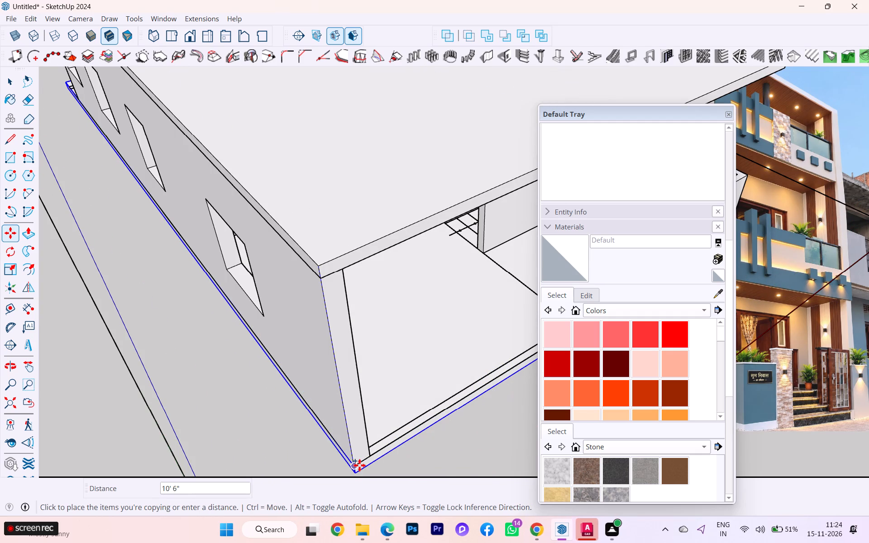
key("Up")
scroll(359, 465, "up", 4)
scroll(359, 465, "down", 2)
scroll(359, 465, "up", 4)
scroll(347, 485, "down", 1)
scroll(347, 485, "up", 1)
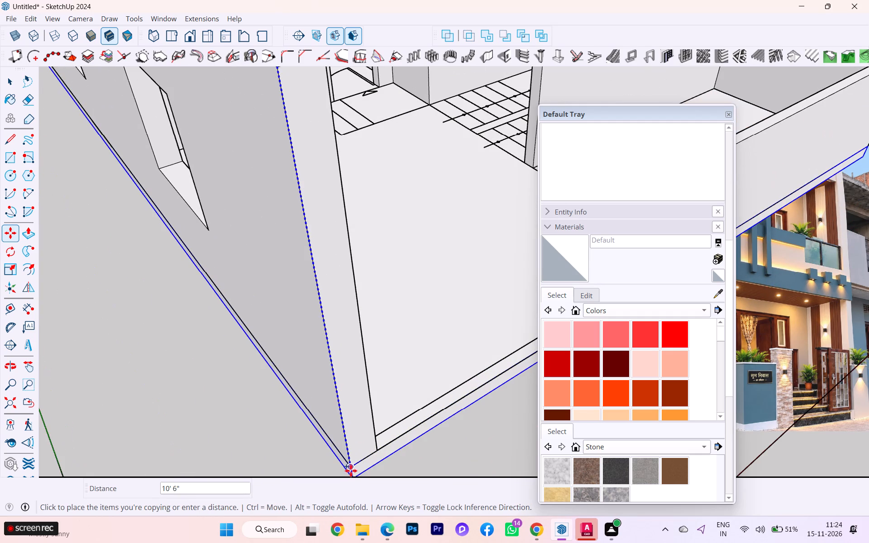
left_click(352, 470)
scroll(359, 389, "down", 4)
scroll(359, 389, "up", 1)
scroll(359, 389, "down", 1)
scroll(393, 412, "down", 5)
scroll(393, 413, "up", 5)
scroll(393, 413, "down", 2)
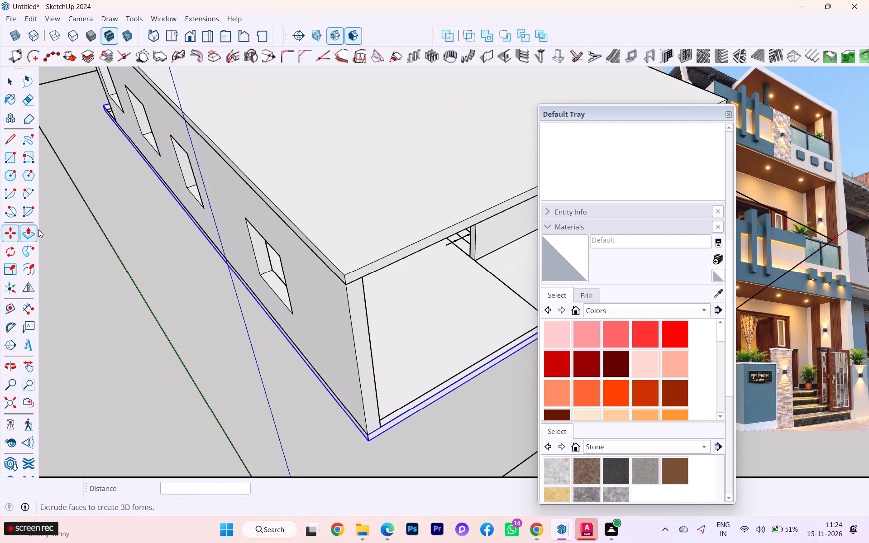
left_click(12, 86)
left_click(109, 356)
Examine how the copied base slab meets the walls along the front of the house.
scroll(332, 378, "down", 1)
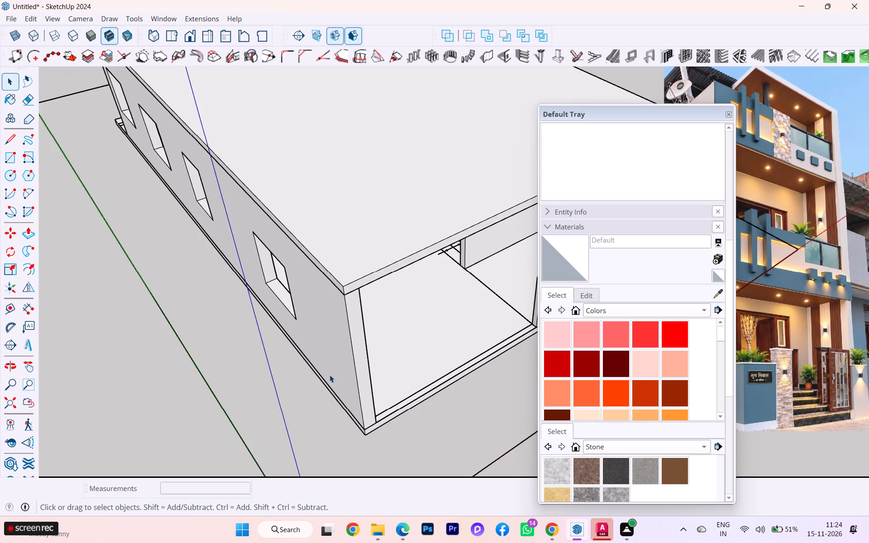
middle_click_drag(312, 367, 191, 340)
scroll(233, 336, "up", 8)
scroll(255, 334, "down", 1)
scroll(256, 336, "up", 3)
scroll(256, 336, "down", 4)
middle_click_drag(259, 377, 267, 405)
scroll(245, 366, "down", 4)
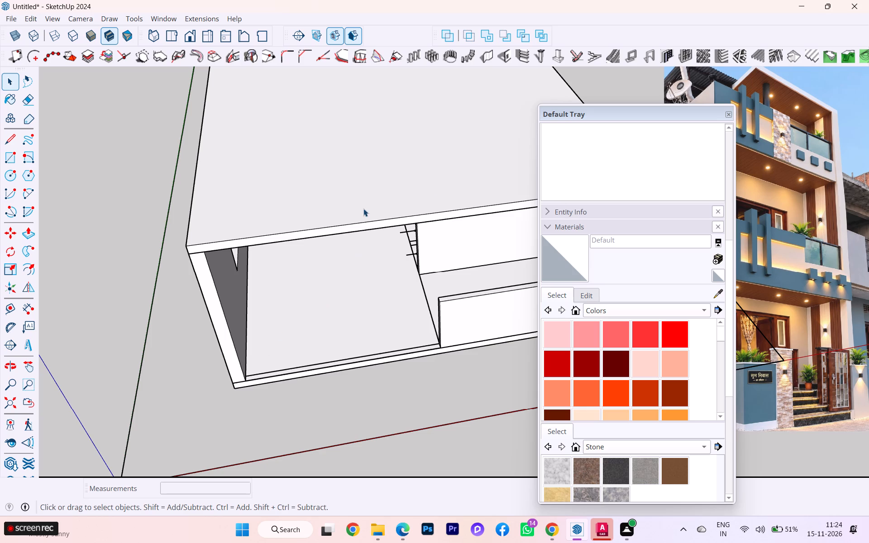
Shrink the Default Tray and move it clear of the house model.
left_click_drag(630, 107, 648, 186)
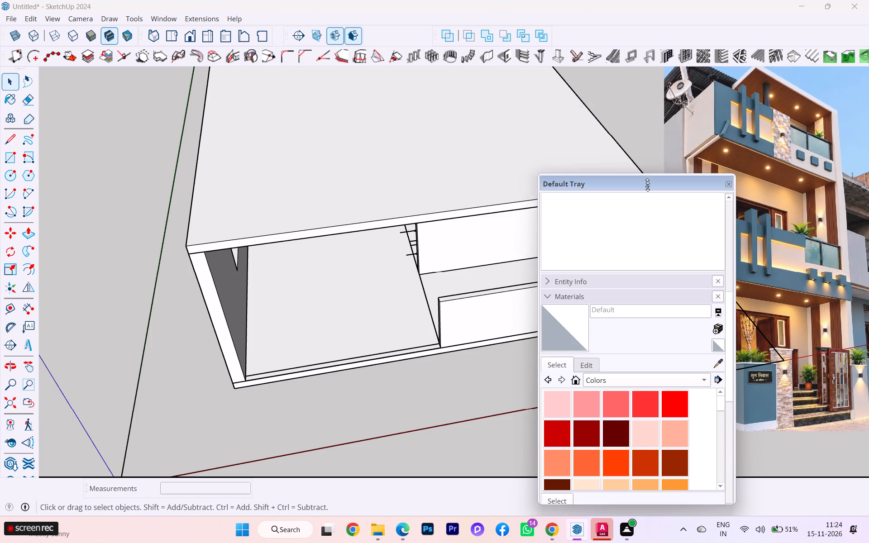
left_click_drag(648, 186, 659, 359)
left_click_drag(616, 404, 737, 378)
left_click_drag(638, 420, 632, 395)
left_click(538, 418)
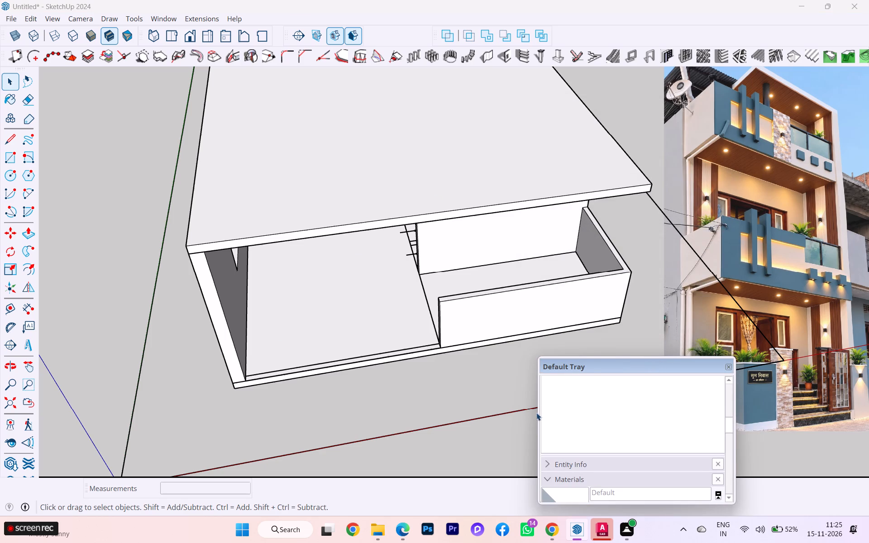
left_click_drag(590, 368, 705, 326)
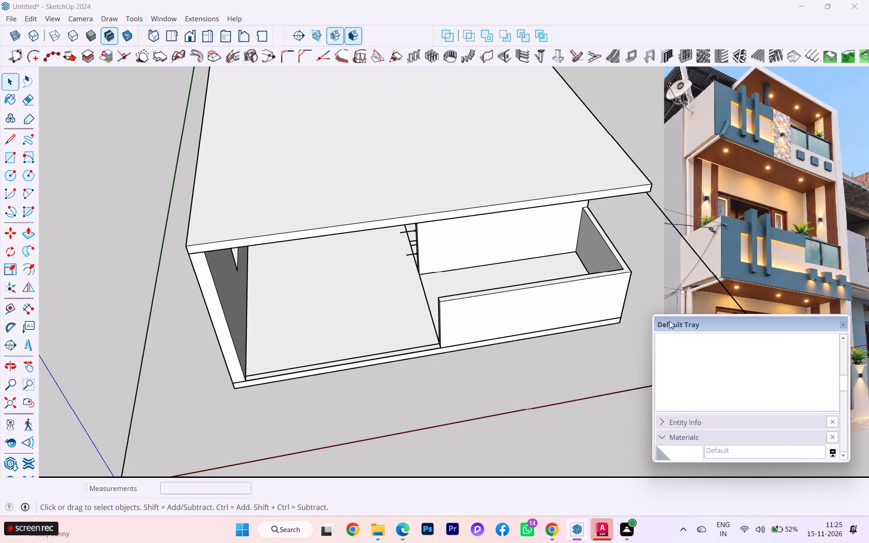
Enlarge the Default Tray, collapse Styles, expand Tags and add a new tag to the list.
scroll(435, 318, "down", 2)
scroll(428, 330, "up", 2)
middle_click_drag(427, 334, 415, 309)
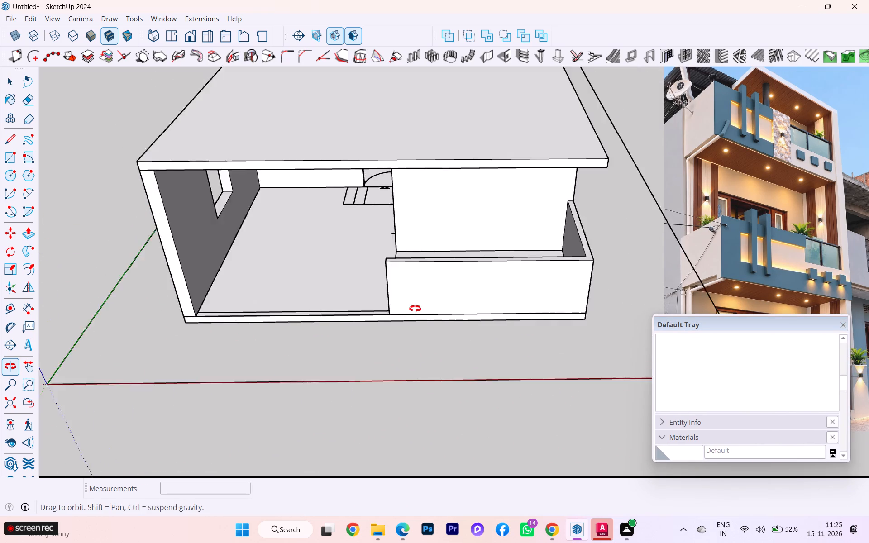
middle_click_drag(415, 309, 434, 306)
scroll(413, 307, "up", 1)
scroll(243, 319, "down", 1)
middle_click_drag(400, 325, 329, 308)
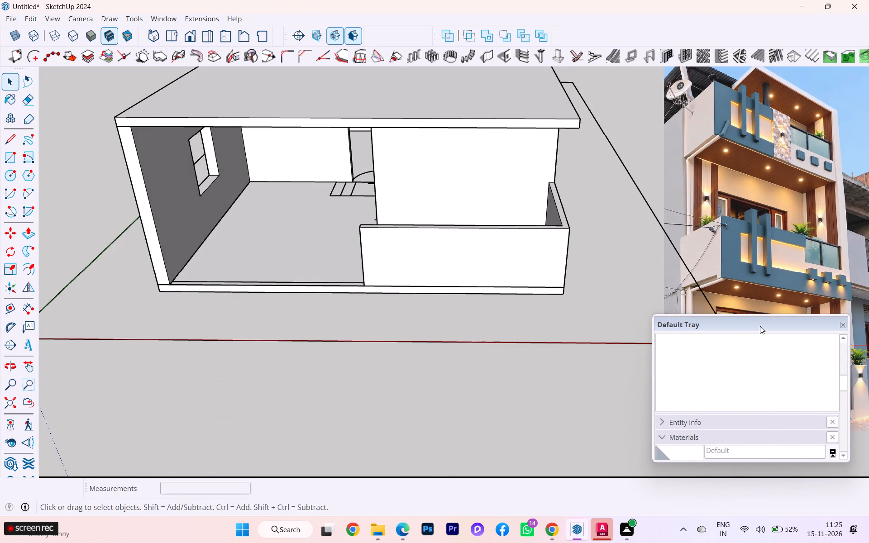
scroll(717, 343, "down", 1)
scroll(717, 343, "up", 3)
scroll(717, 343, "down", 1)
scroll(711, 356, "up", 8)
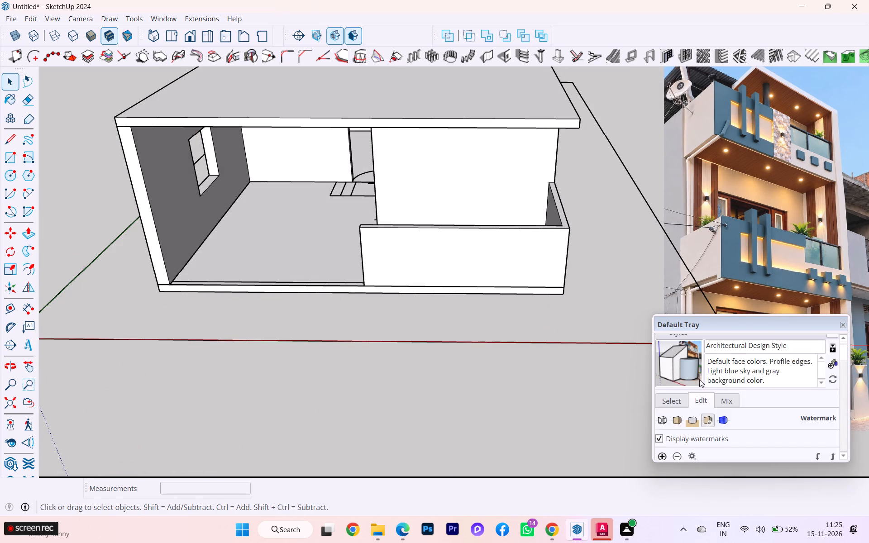
left_click_drag(760, 314, 753, 219)
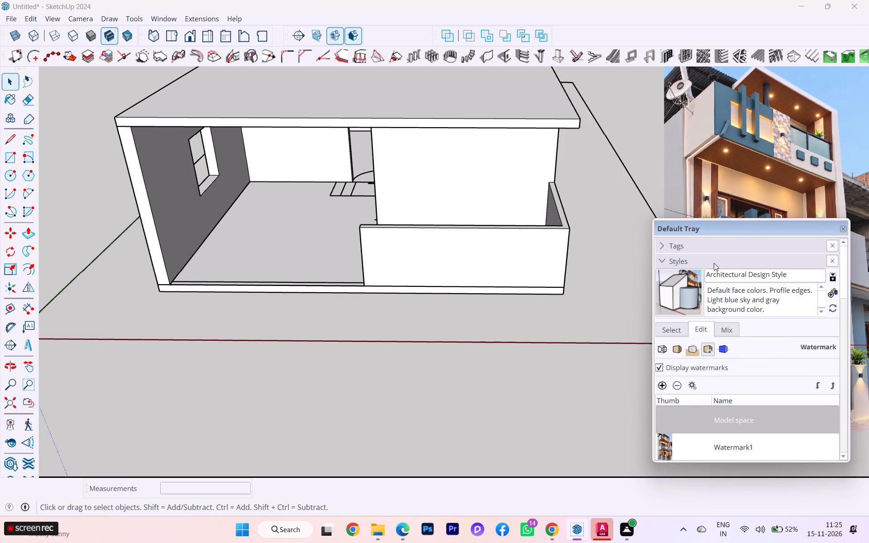
left_click(661, 261)
left_click(661, 247)
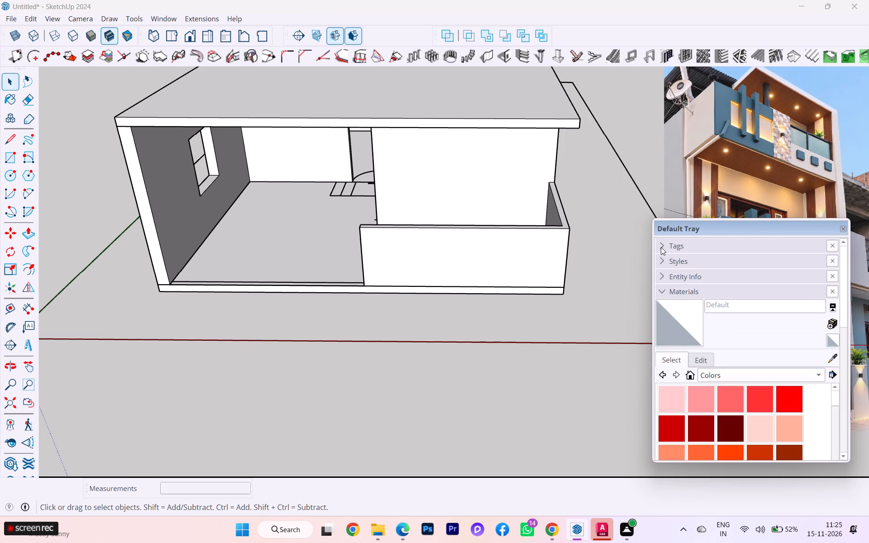
left_click(669, 263)
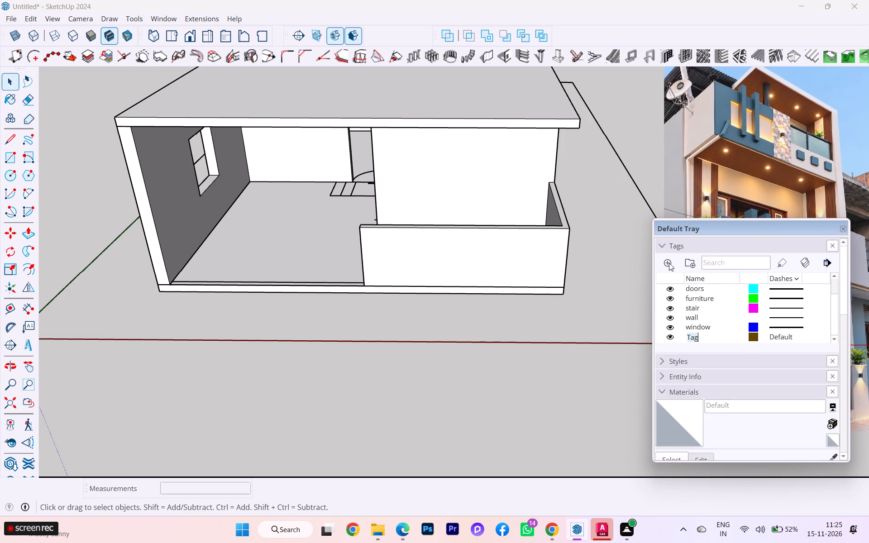
Add a tag named "wall 1" and assign the house walls group to it.
left_click(465, 265)
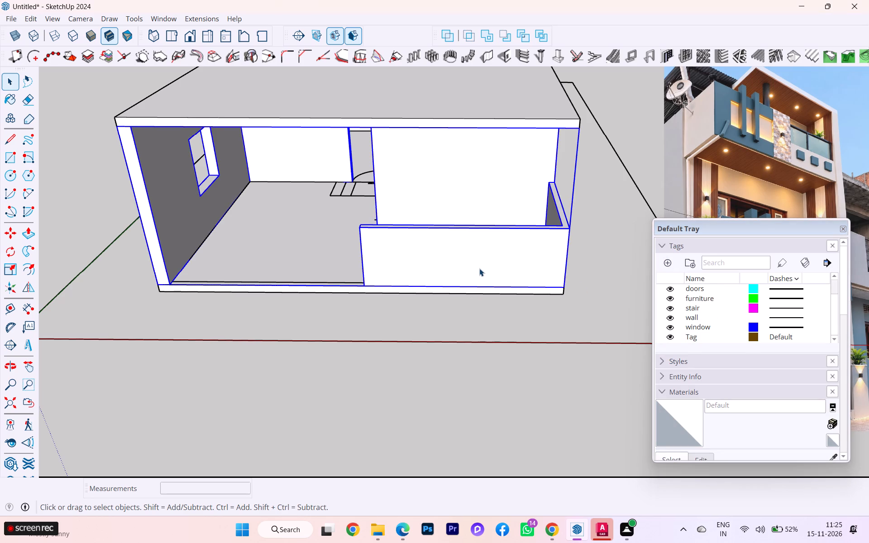
double_click(479, 268)
left_click(479, 268)
left_click(550, 334)
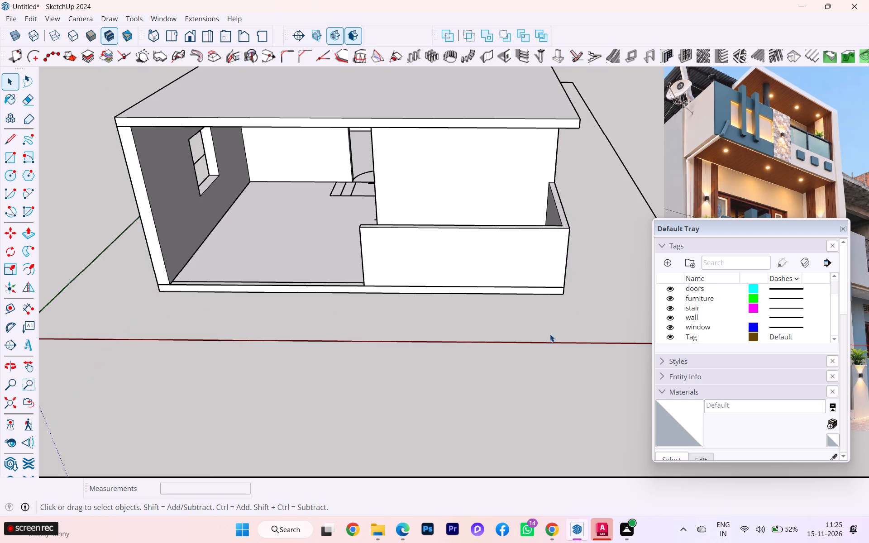
left_click(514, 253)
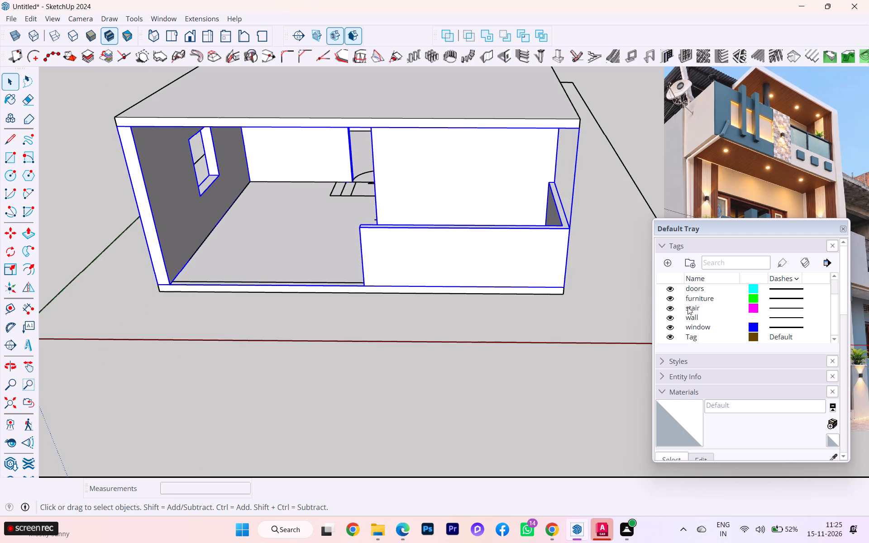
left_click(663, 260)
key("BackSpace")
key("BackSpace")
key("BackSpace")
key("BackSpace")
key("BackSpace")
key("BackSpace")
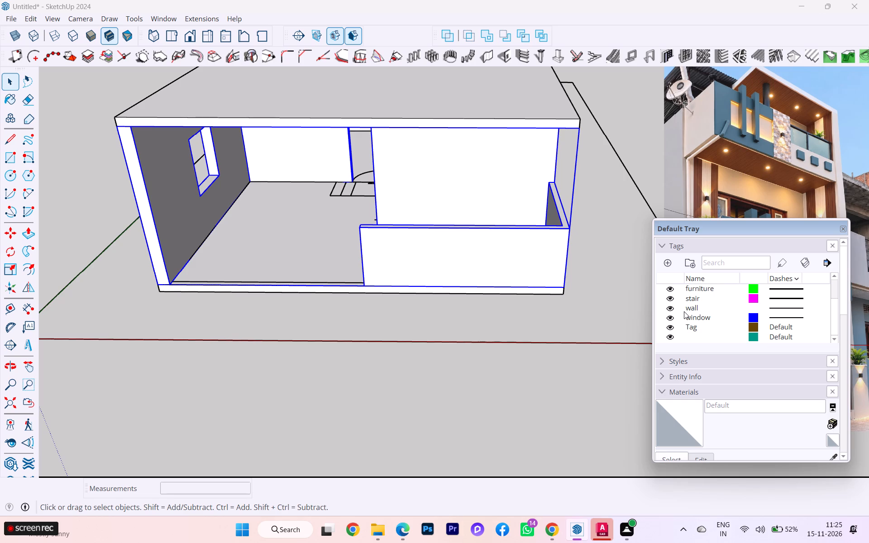
type("wall")
key("space")
key("1")
left_click(670, 376)
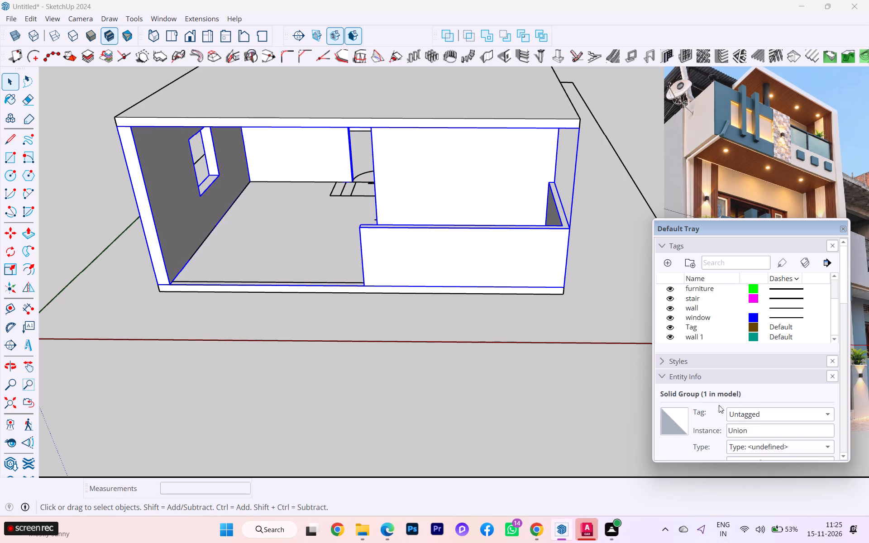
left_click(745, 414)
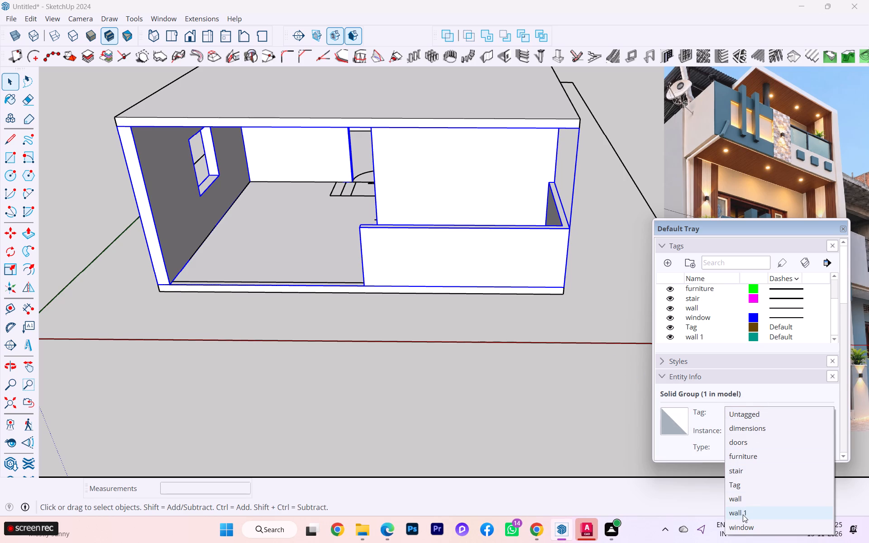
left_click(743, 514)
left_click(548, 375)
Add a tag named "slab" and assign the roof slab group to it.
left_click(501, 123)
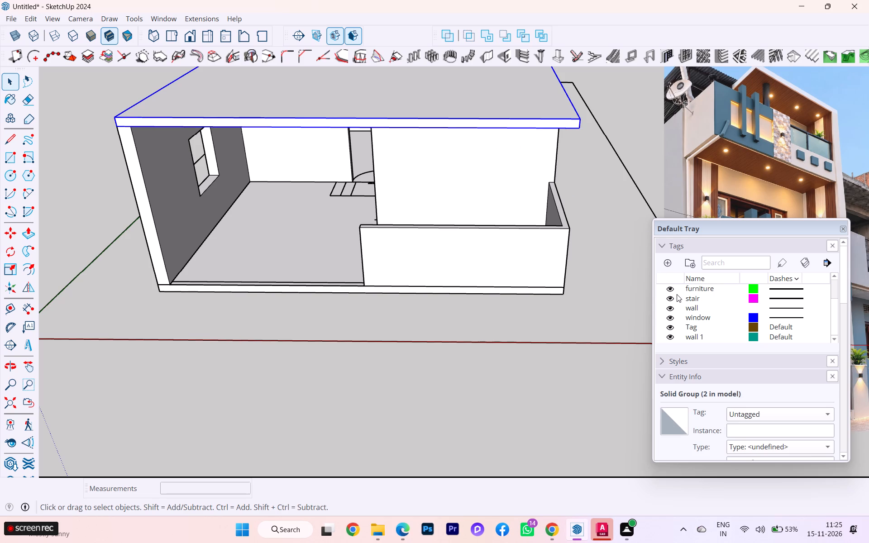
left_click(667, 264)
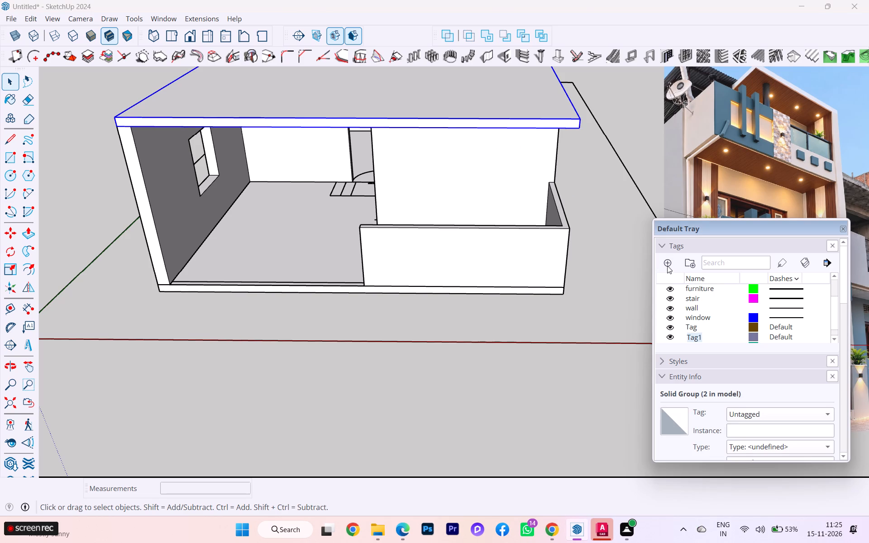
key("BackSpace")
key("BackSpace")
key("BackSpace")
type("slab")
left_click(754, 413)
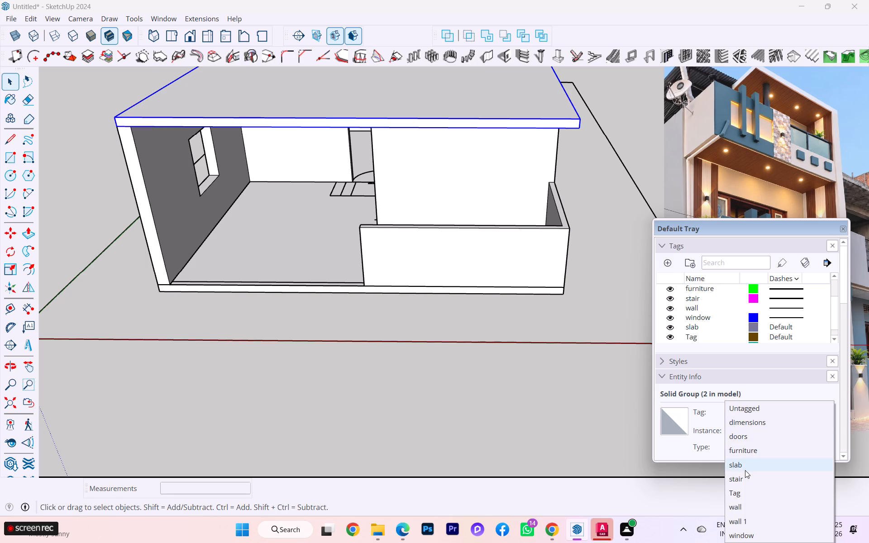
left_click(745, 466)
Add a tag named "floor" and assign the base slab group under the walls to it.
left_click(513, 292)
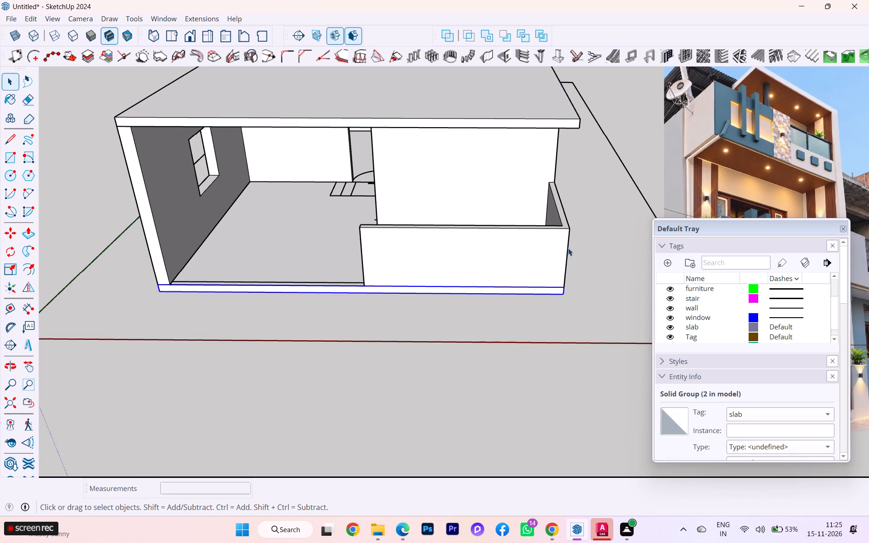
left_click(659, 242)
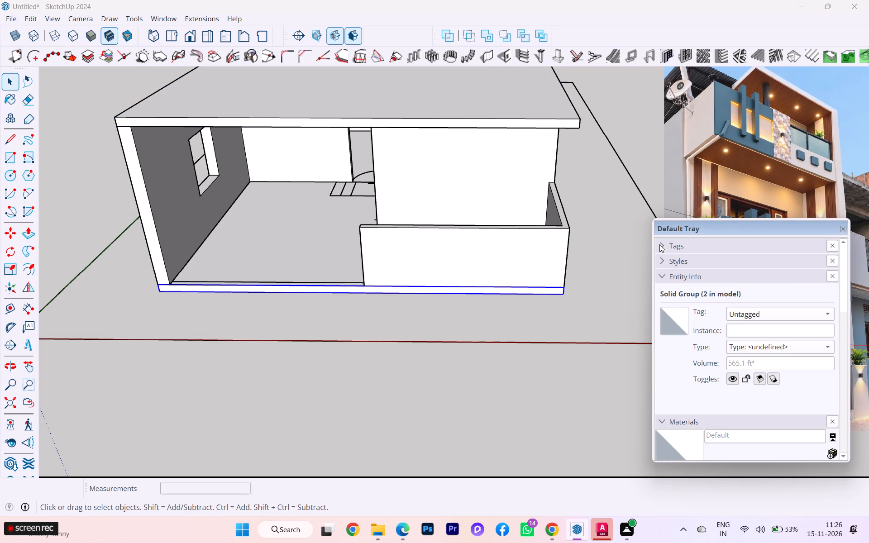
left_click(659, 244)
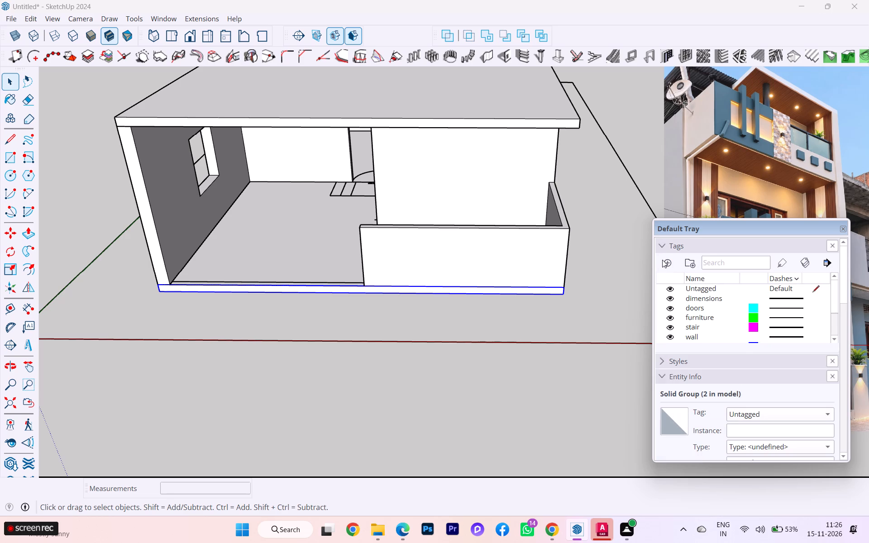
left_click(662, 259)
key("BackSpace")
type("floor")
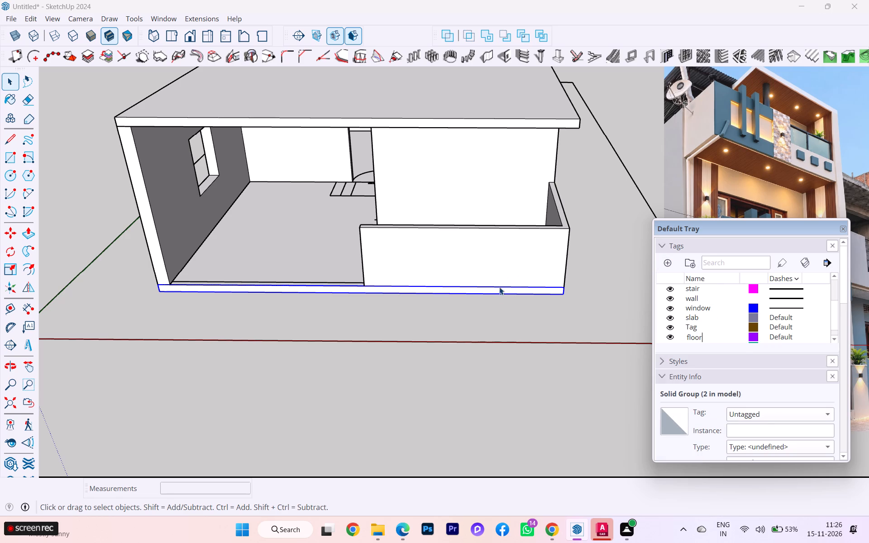
left_click(766, 416)
left_click(749, 436)
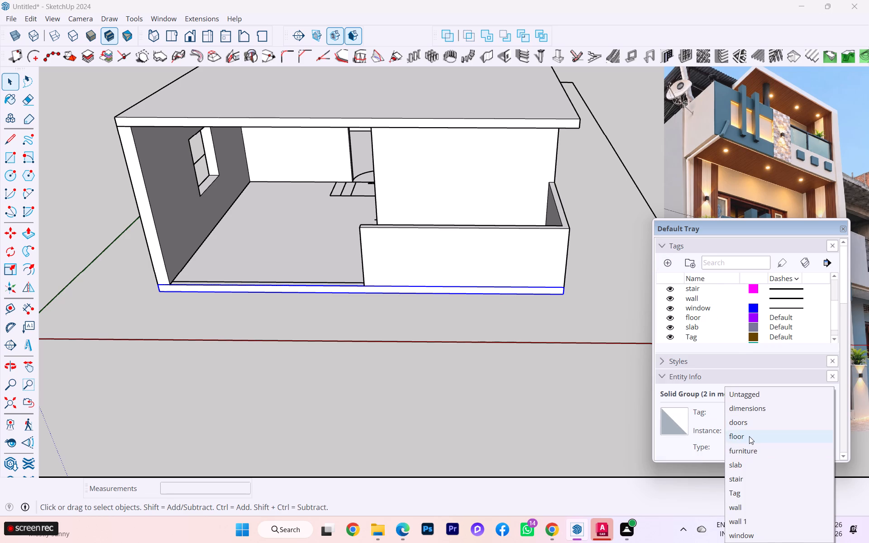
Toggle the floor tag's visibility off and on, and hide the slab tag.
left_click(668, 318)
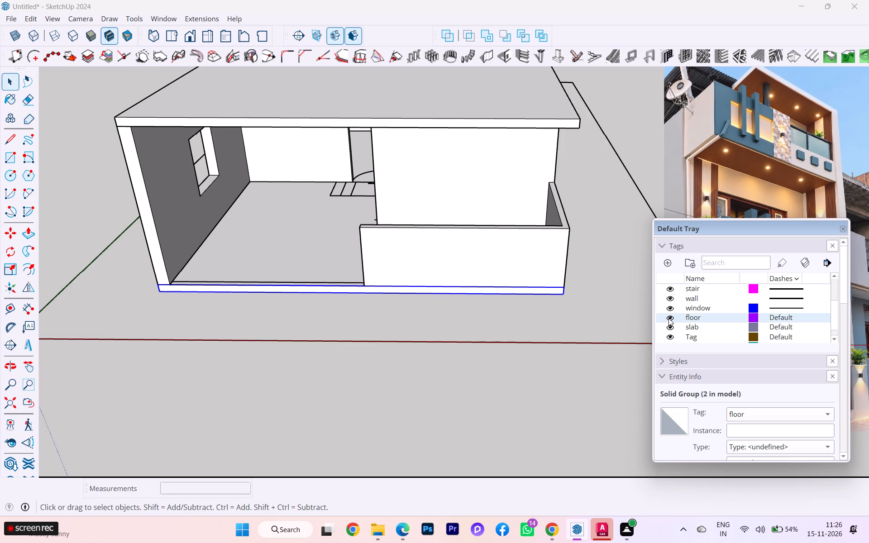
left_click(668, 318)
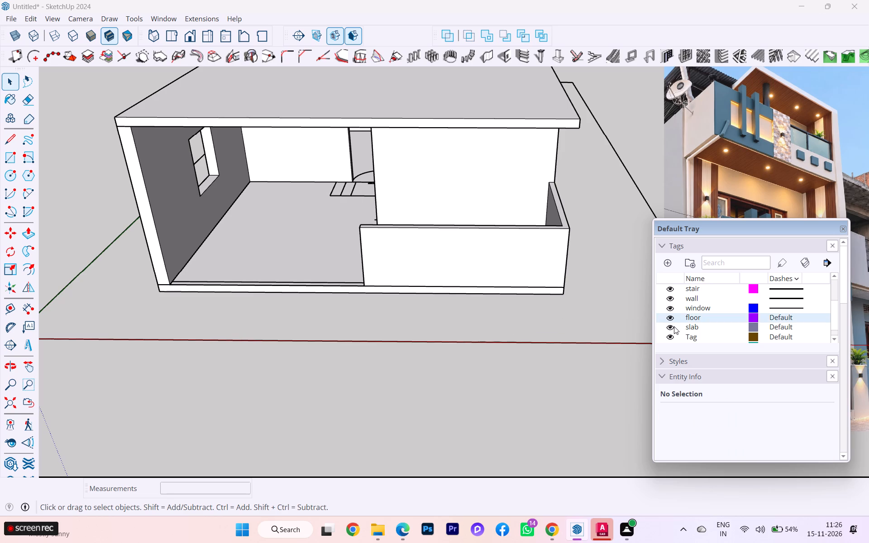
left_click(671, 327)
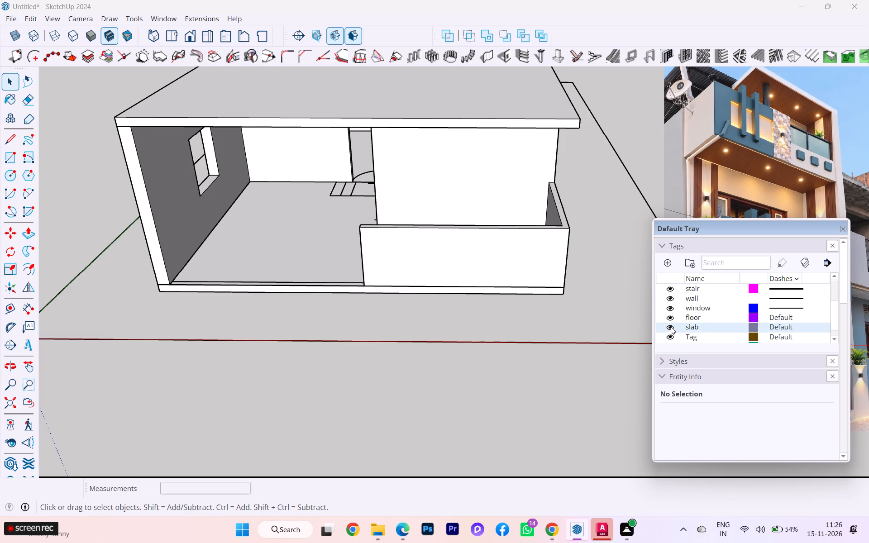
left_click(671, 327)
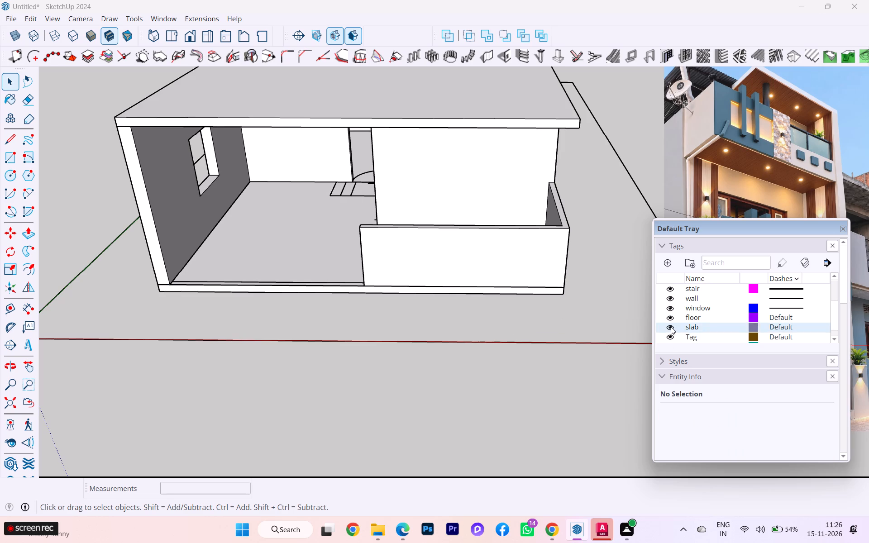
left_click(671, 327)
Add another new tag to the list, leaving its default name.
scroll(398, 300, "down", 1)
scroll(398, 300, "up", 1)
scroll(398, 300, "down", 1)
scroll(398, 300, "up", 4)
scroll(398, 300, "down", 1)
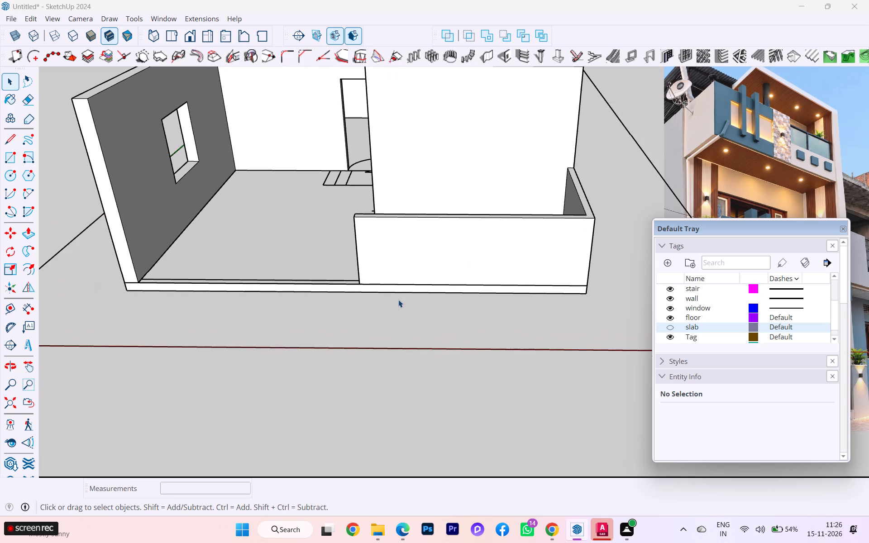
scroll(402, 305, "down", 11)
middle_click_drag(450, 315, 495, 364)
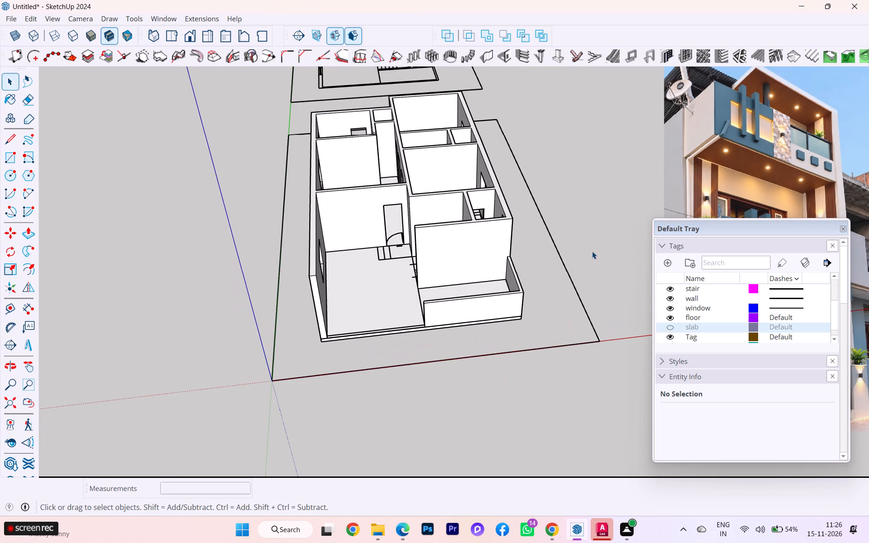
left_click(665, 257)
Examine the room layout and the window openings along the house's long outer wall.
scroll(359, 298, "up", 4)
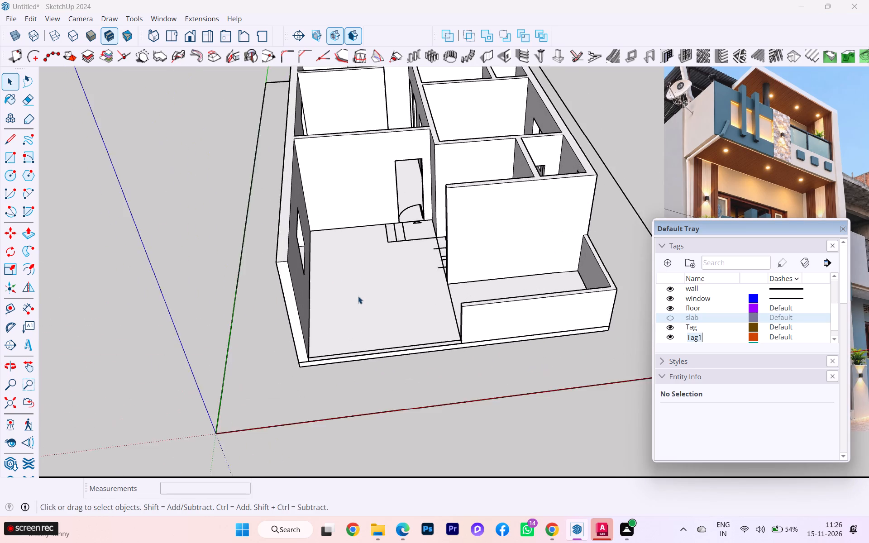
scroll(355, 294, "down", 2)
middle_click_drag(362, 296, 562, 285)
scroll(413, 283, "up", 3)
scroll(413, 283, "down", 1)
scroll(413, 283, "up", 2)
scroll(415, 288, "down", 1)
scroll(419, 285, "up", 2)
scroll(419, 285, "down", 1)
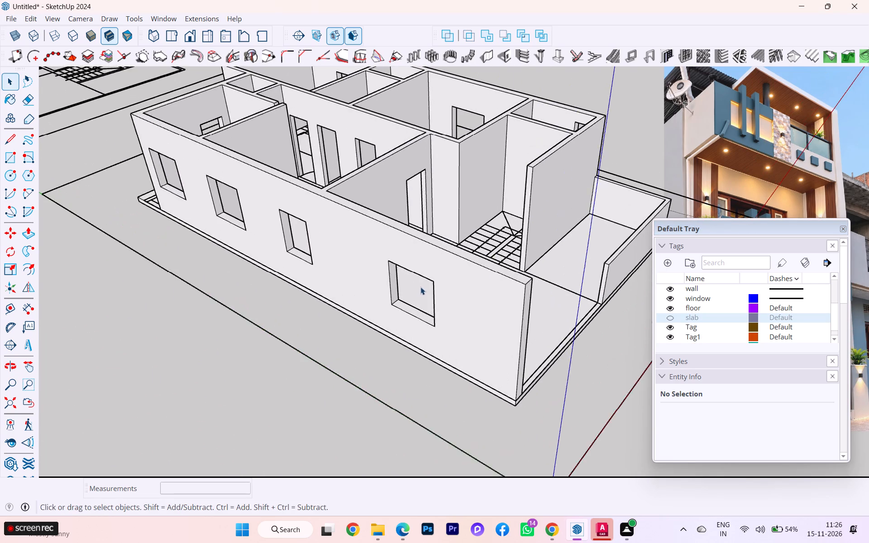
scroll(400, 287, "down", 3)
scroll(406, 285, "up", 1)
scroll(408, 285, "down", 1)
middle_click_drag(416, 311, 611, 295)
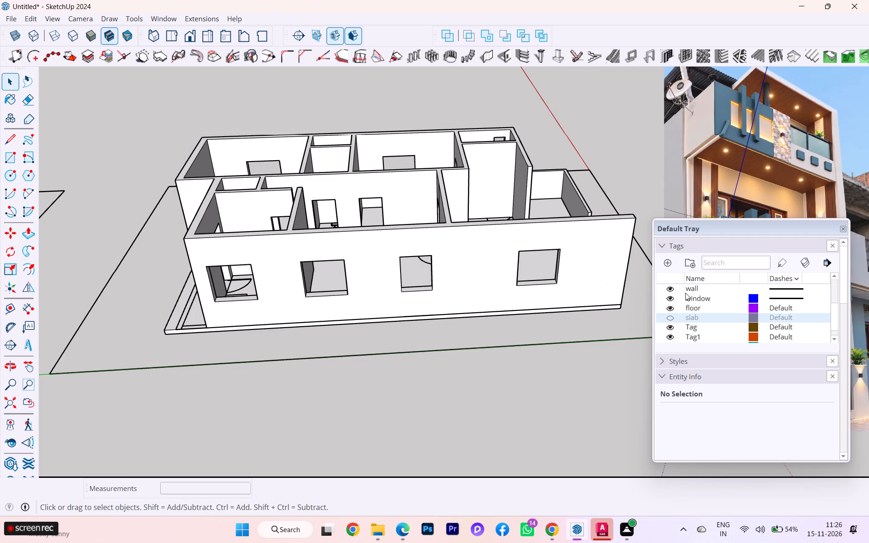
Hide the window tag.
left_click(670, 297)
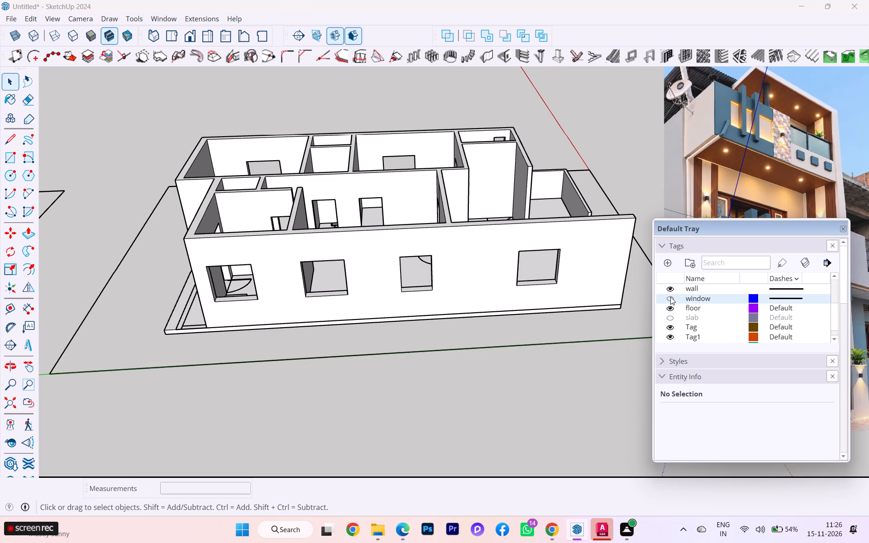
left_click(670, 297)
left_click(670, 297)
Turn on Back Edges and examine the plan linework through the walls, toggling the window tag on and off again.
key("k")
left_click(705, 291)
scroll(516, 326, "up", 2)
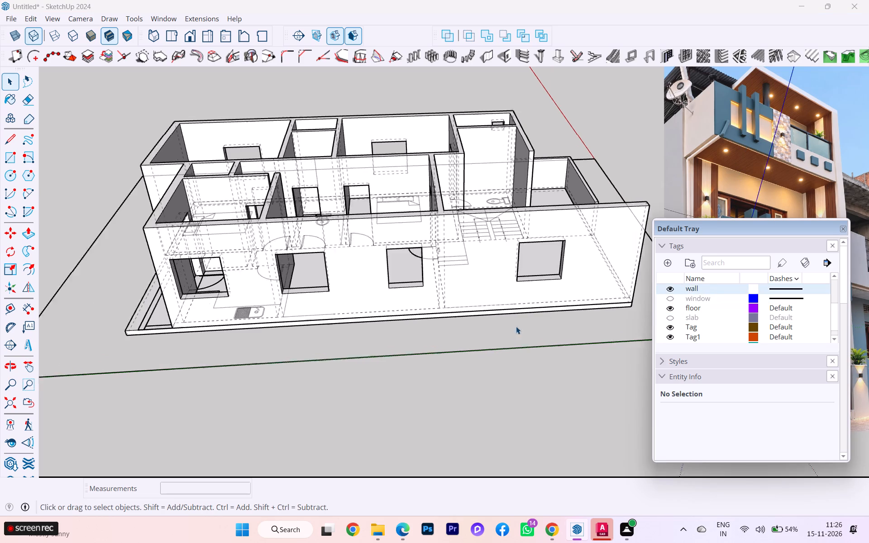
scroll(516, 326, "up", 2)
scroll(516, 327, "down", 1)
scroll(516, 327, "up", 2)
scroll(544, 327, "down", 5)
middle_click_drag(540, 341, 538, 407)
scroll(571, 350, "up", 1)
scroll(571, 349, "down", 2)
scroll(571, 349, "up", 4)
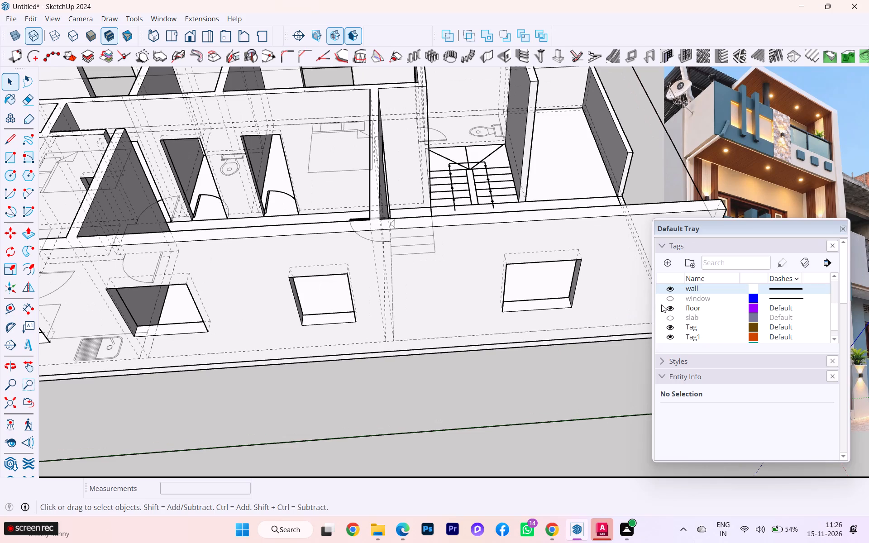
left_click(670, 295)
left_click(670, 295)
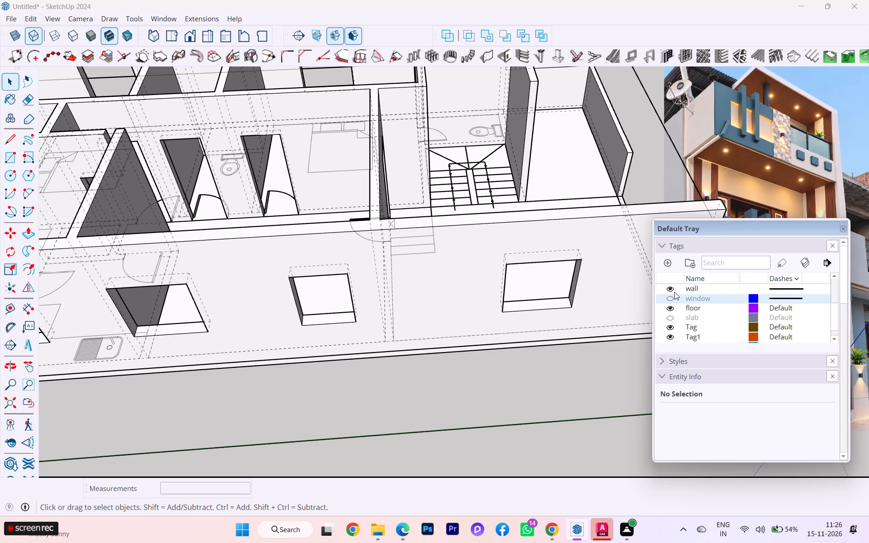
Hide the furniture tag and toggle the dimensions tag off and on.
scroll(694, 267, "down", 4)
scroll(463, 298, "up", 2)
scroll(463, 298, "down", 1)
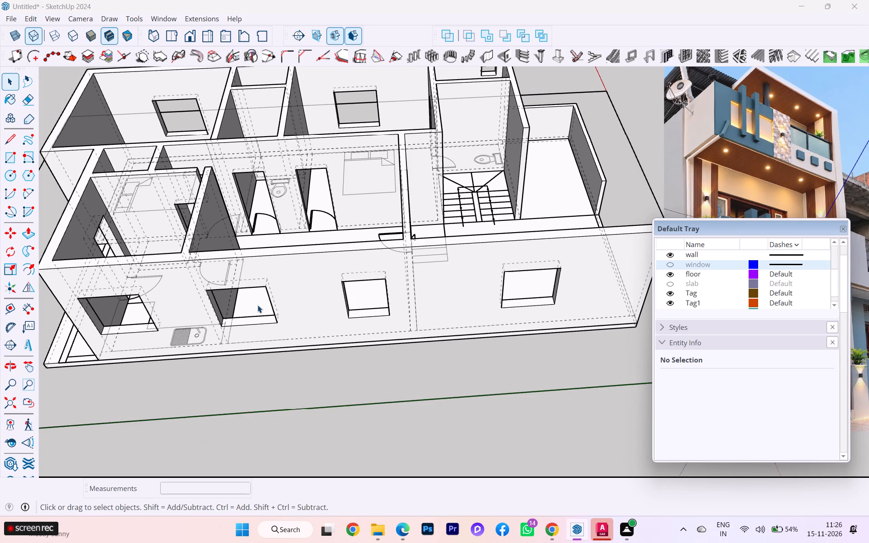
scroll(689, 293, "up", 3)
scroll(689, 293, "down", 1)
scroll(689, 293, "up", 2)
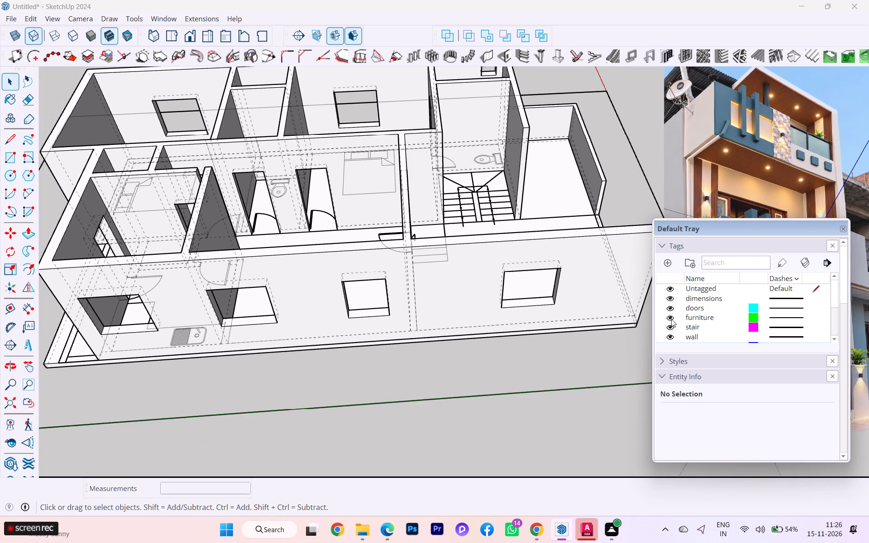
left_click(668, 319)
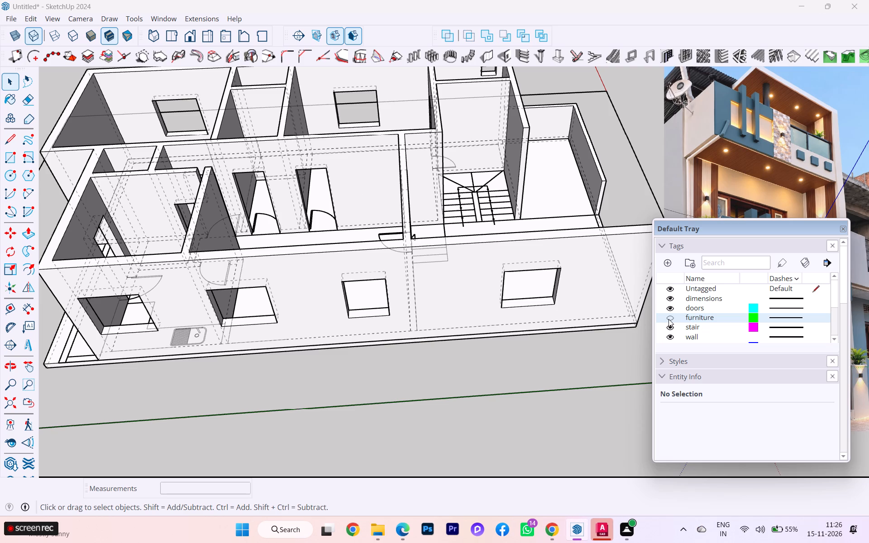
left_click(671, 296)
left_click(671, 296)
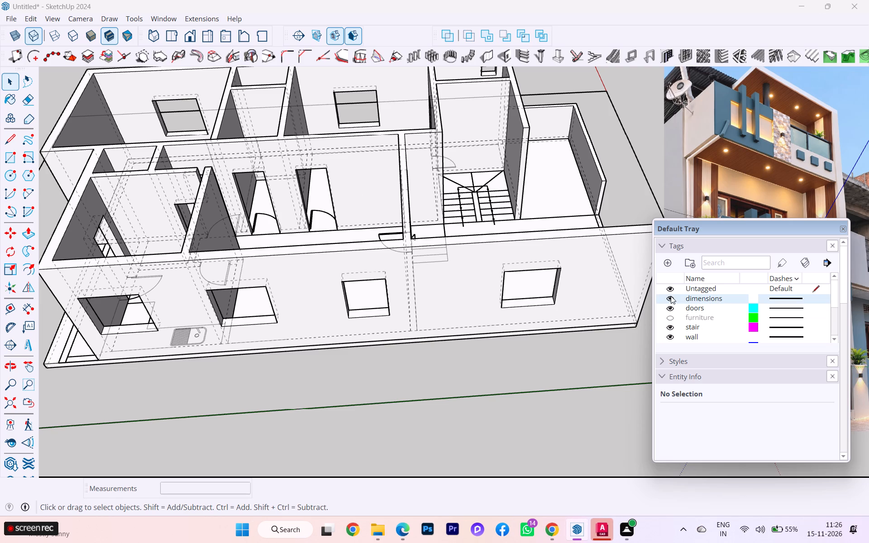
Hide the dimensions tag.
left_click(671, 296)
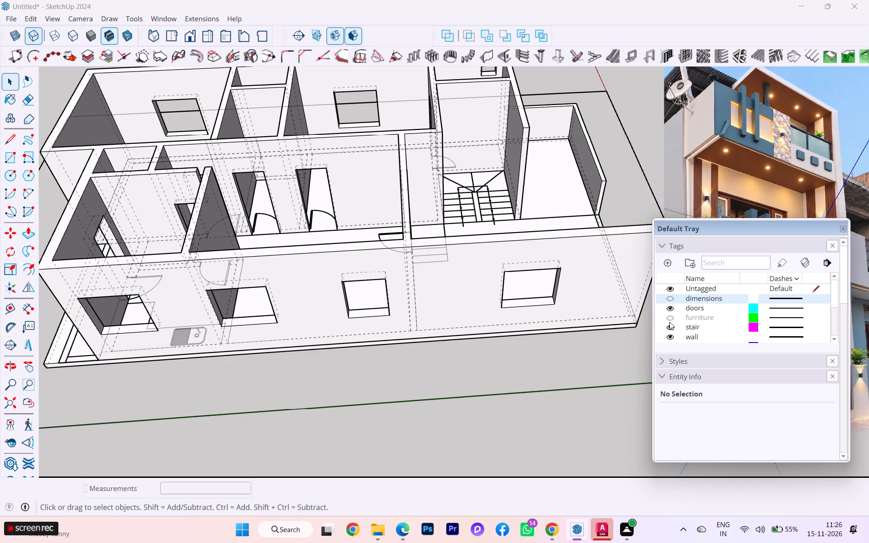
Toggle the stair and doors tags off and on to check which plan linework each one holds.
left_click(668, 327)
left_click(668, 327)
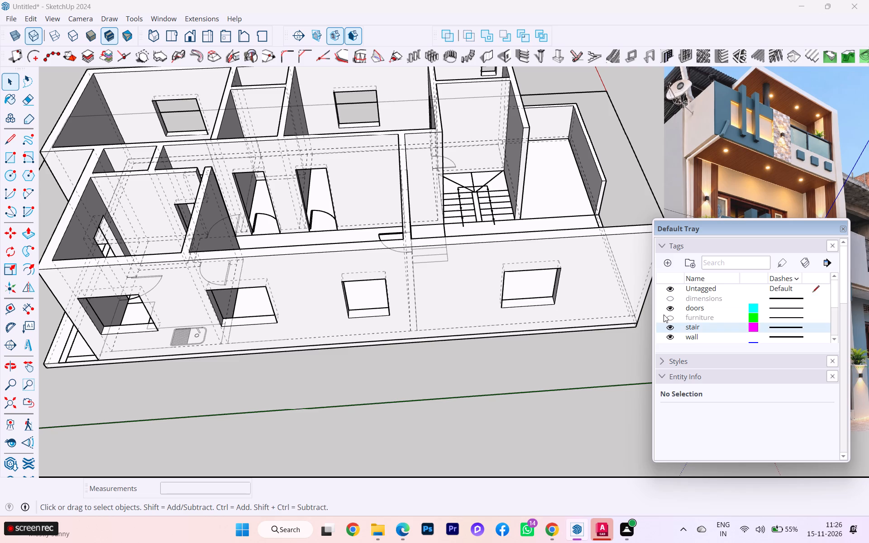
left_click(670, 308)
left_click(670, 308)
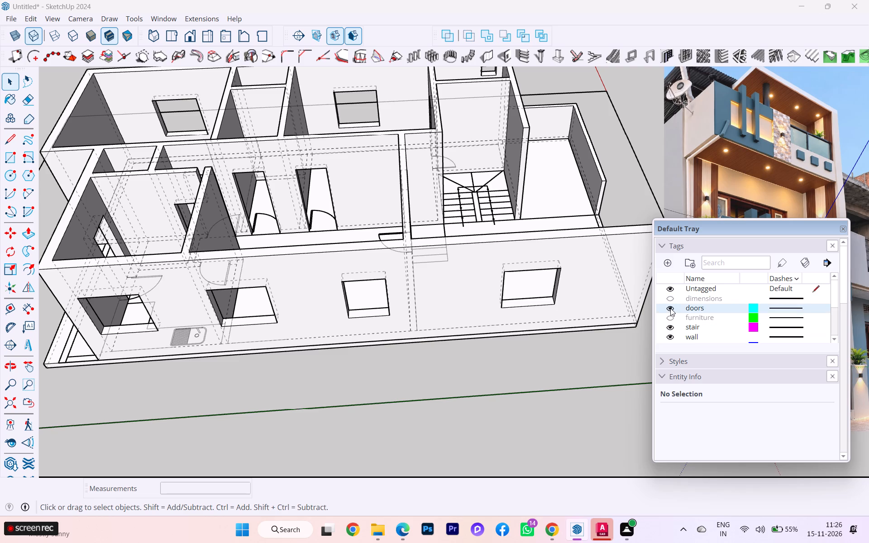
left_click(670, 308)
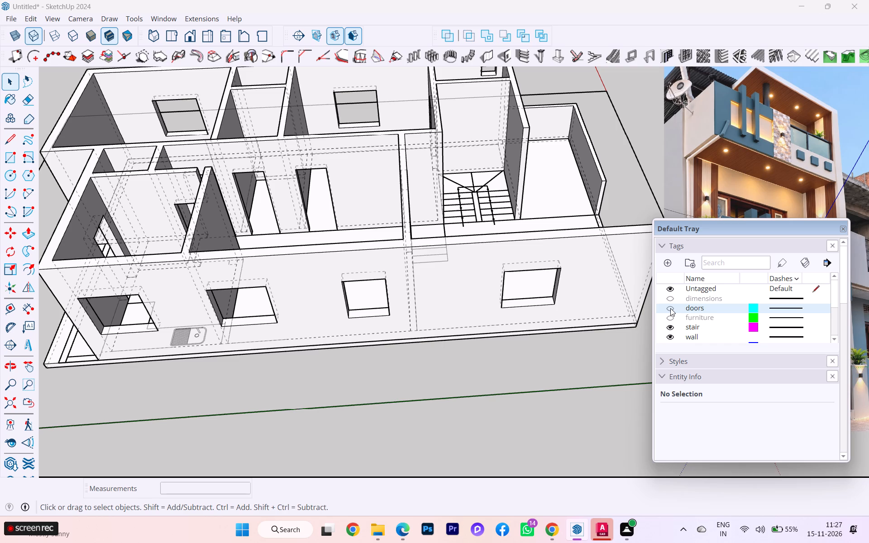
key("k")
key("k")
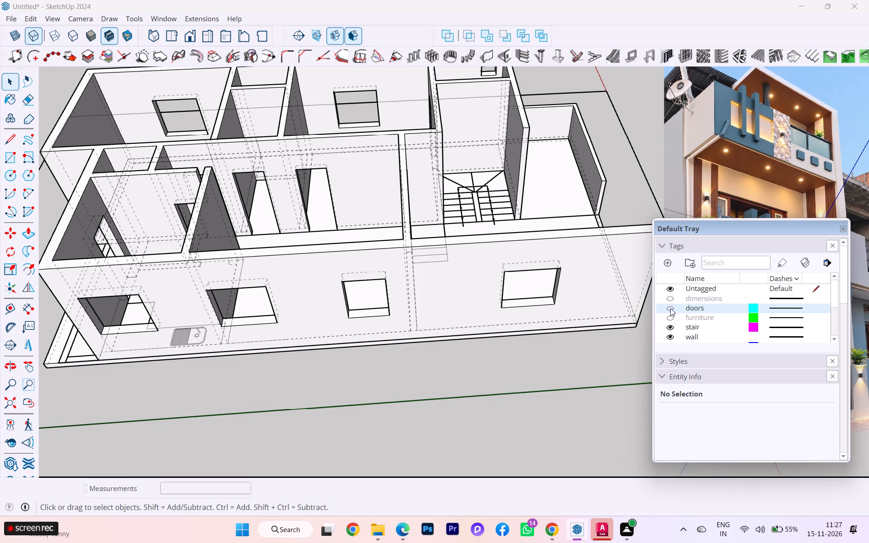
left_click(670, 308)
Examine the plan linework around the outer wall windows and entrance steps, checking the wall group's and a step edge's tags.
scroll(292, 328, "up", 2)
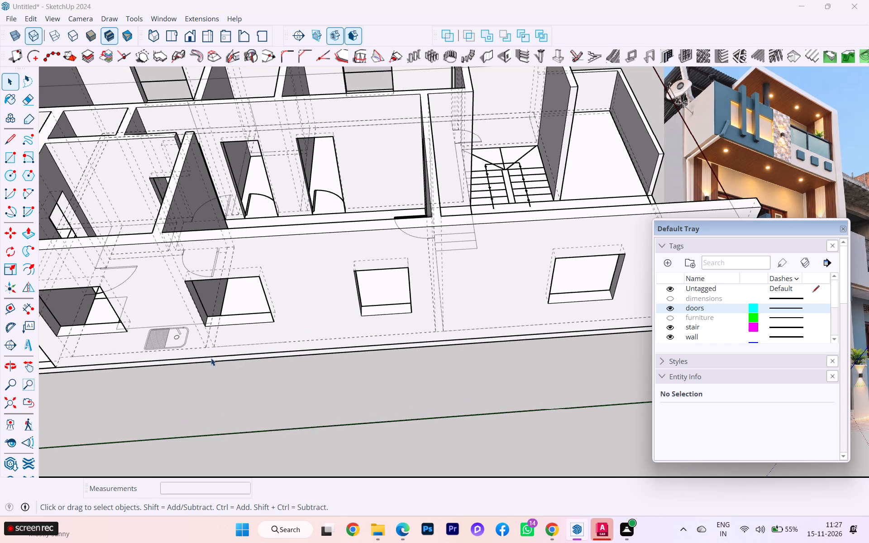
left_click(160, 334)
scroll(325, 379, "down", 1)
middle_click_drag(326, 398, 332, 437)
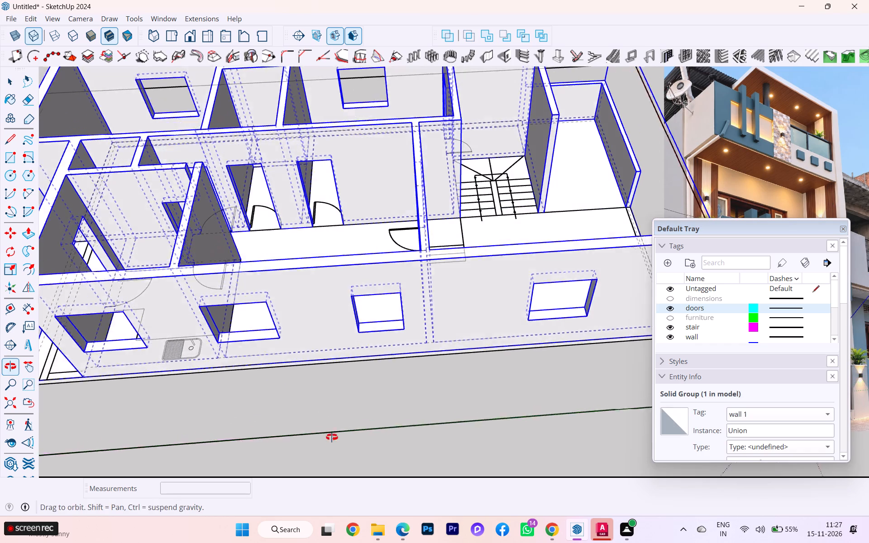
middle_click_drag(332, 437, 341, 471)
scroll(334, 403, "up", 1)
scroll(334, 402, "down", 1)
scroll(337, 399, "up", 1)
scroll(481, 390, "down", 5)
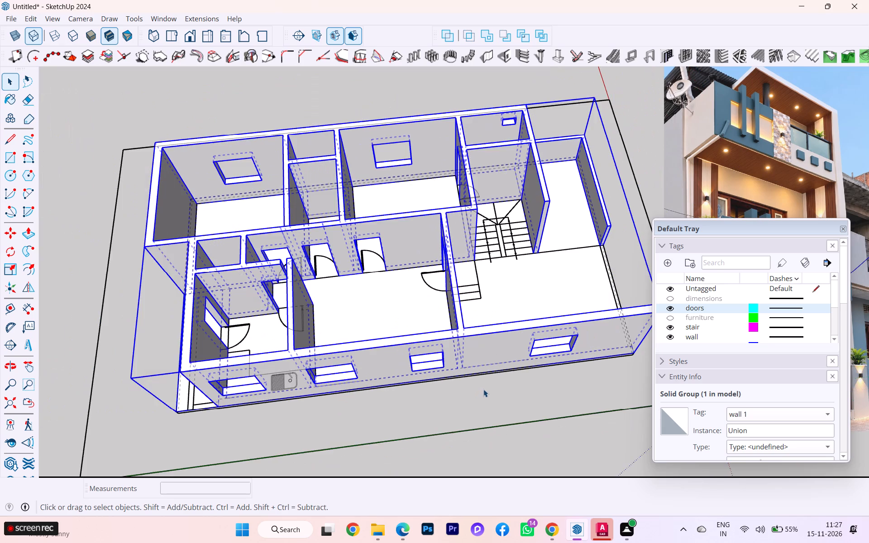
scroll(486, 387, "down", 2)
scroll(486, 387, "up", 1)
scroll(486, 387, "down", 2)
middle_click_drag(453, 382, 240, 366)
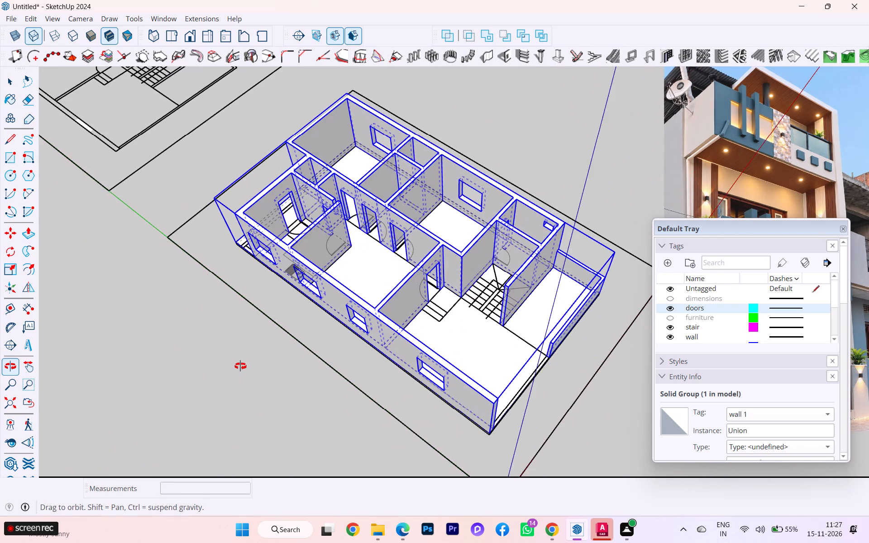
middle_click_drag(240, 366, 244, 365)
scroll(411, 314, "up", 2)
scroll(411, 314, "down", 2)
scroll(411, 314, "up", 1)
scroll(411, 314, "down", 1)
scroll(412, 314, "up", 2)
scroll(449, 318, "up", 1)
left_click(453, 315)
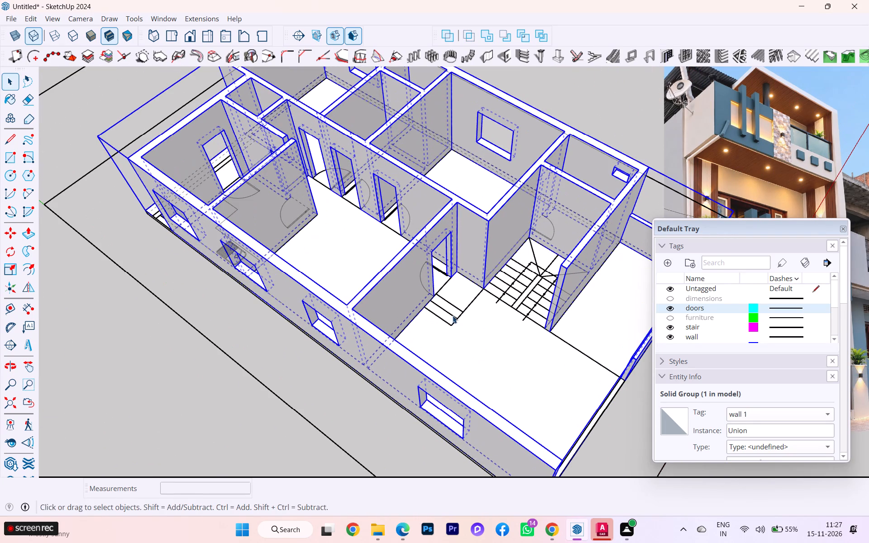
left_click(276, 352)
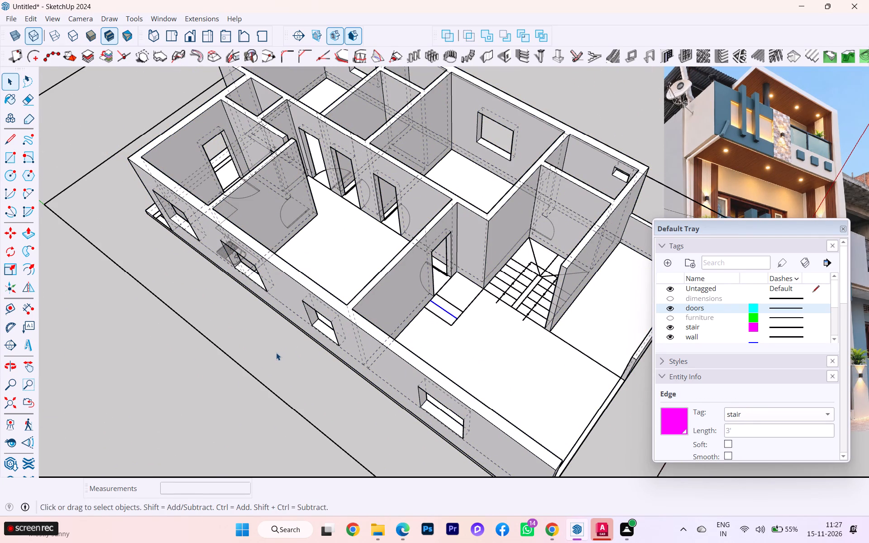
Look through the remaining tags and toggle Tag1 off and on to check its contents.
scroll(673, 323, "down", 3)
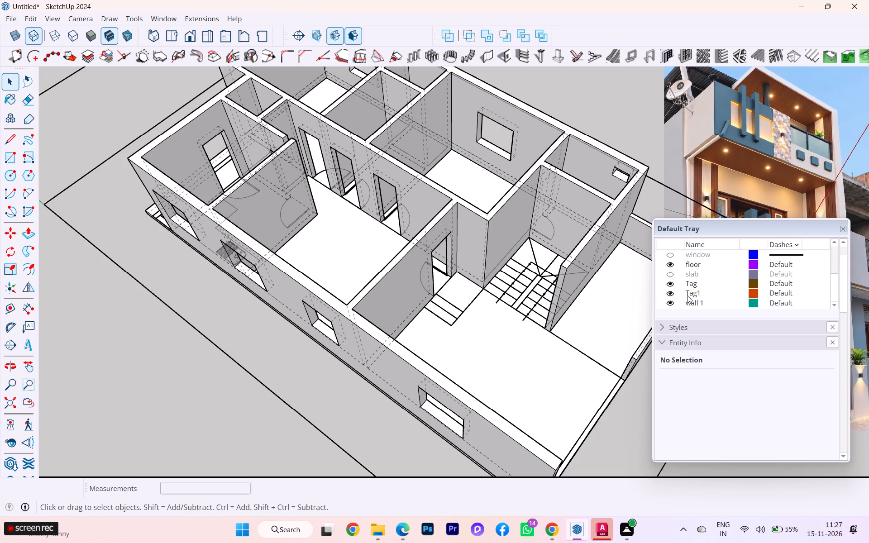
left_click(691, 292)
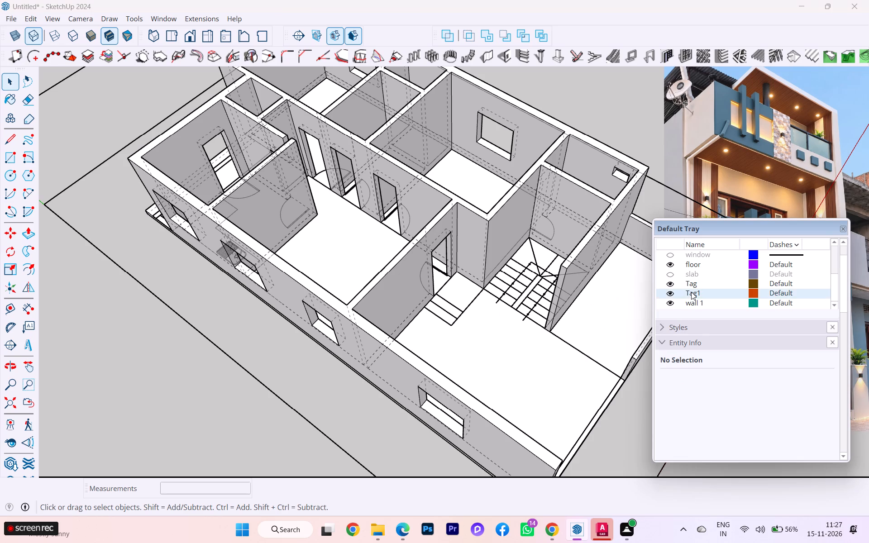
left_click(668, 294)
left_click(668, 294)
scroll(671, 294, "up", 4)
scroll(671, 294, "down", 2)
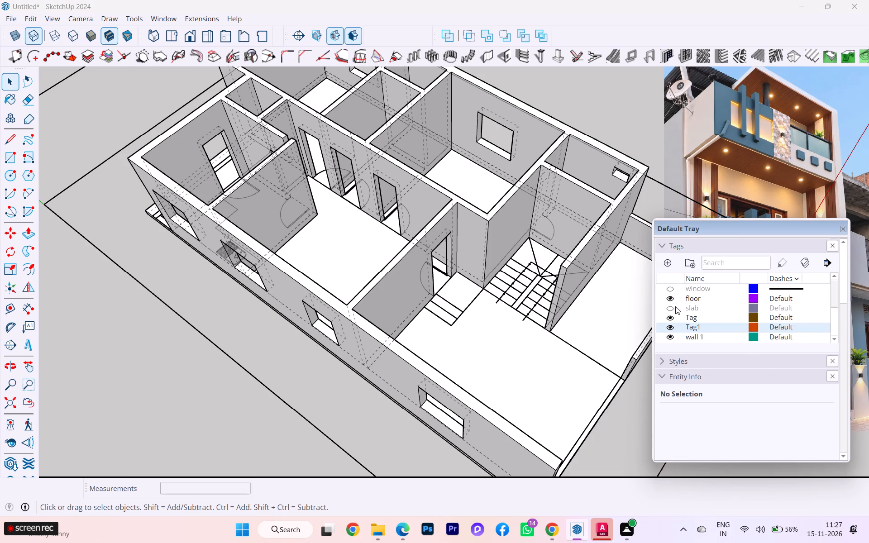
scroll(683, 318, "down", 2)
left_click(664, 292)
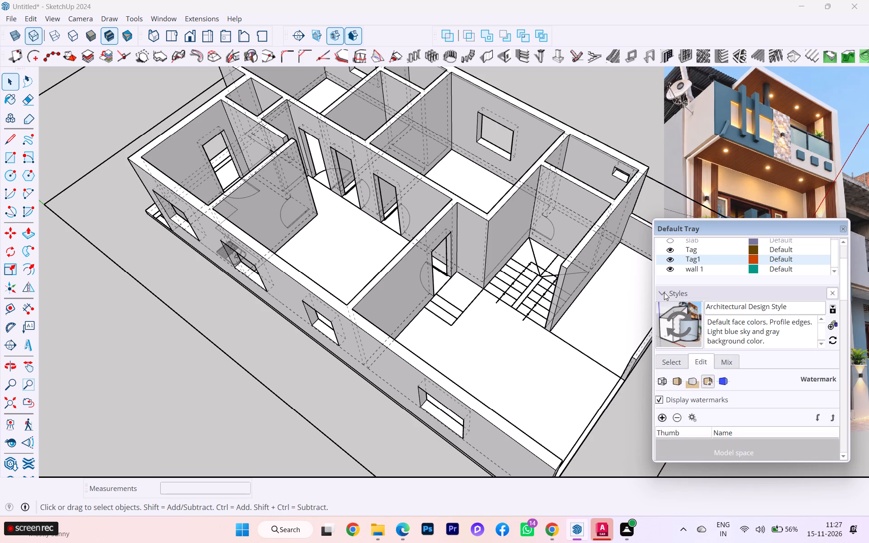
left_click(664, 292)
left_click(662, 305)
scroll(662, 305, "up", 1)
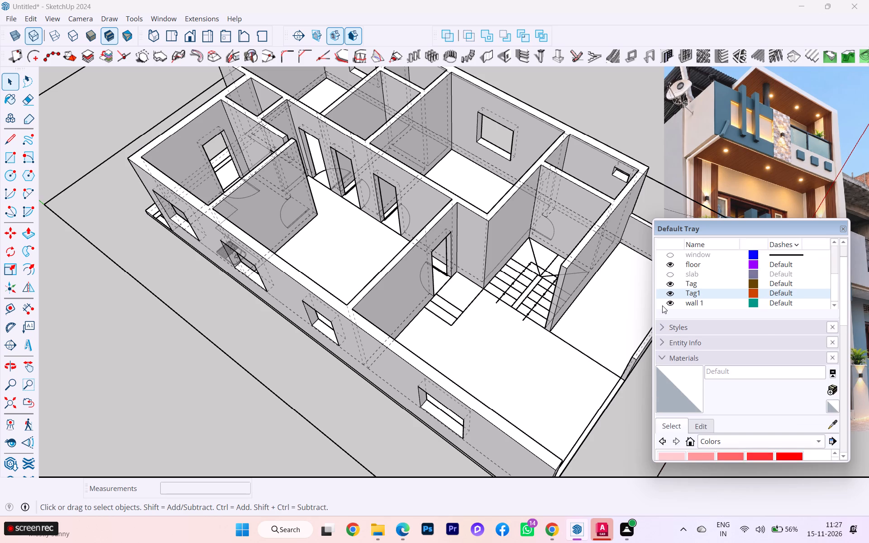
scroll(662, 305, "up", 3)
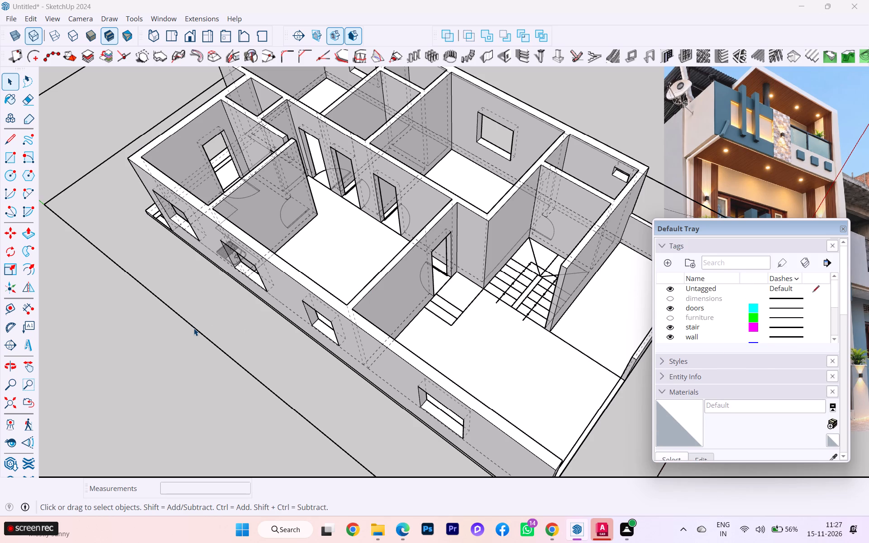
Turn off Back Edges.
key("k")
Select the wall group and toggle the window tag on and off to check its linework.
left_click(315, 307)
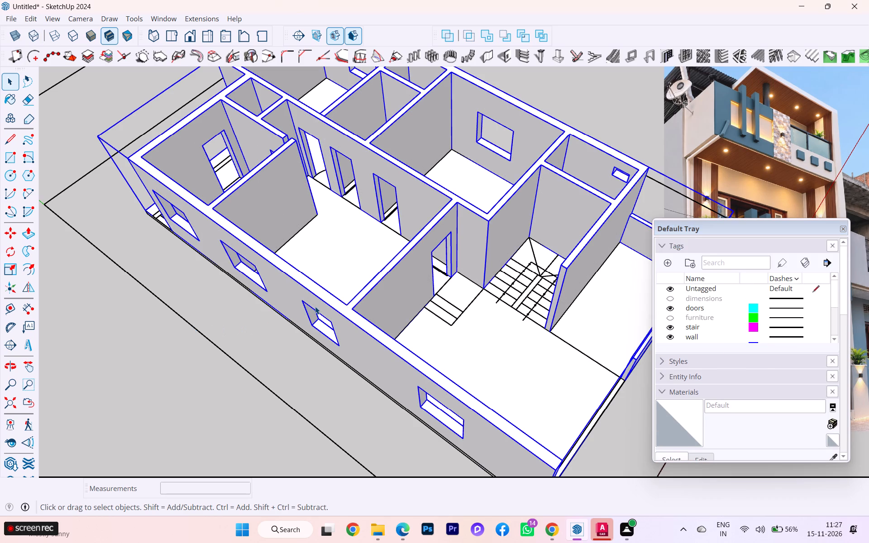
scroll(390, 281, "down", 4)
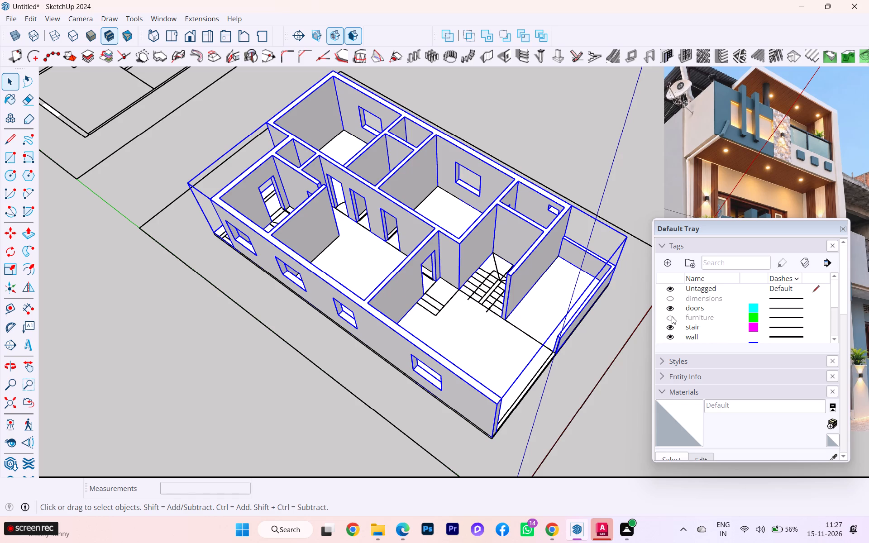
scroll(672, 316, "up", 2)
scroll(673, 305, "down", 2)
scroll(673, 305, "up", 3)
scroll(673, 305, "down", 1)
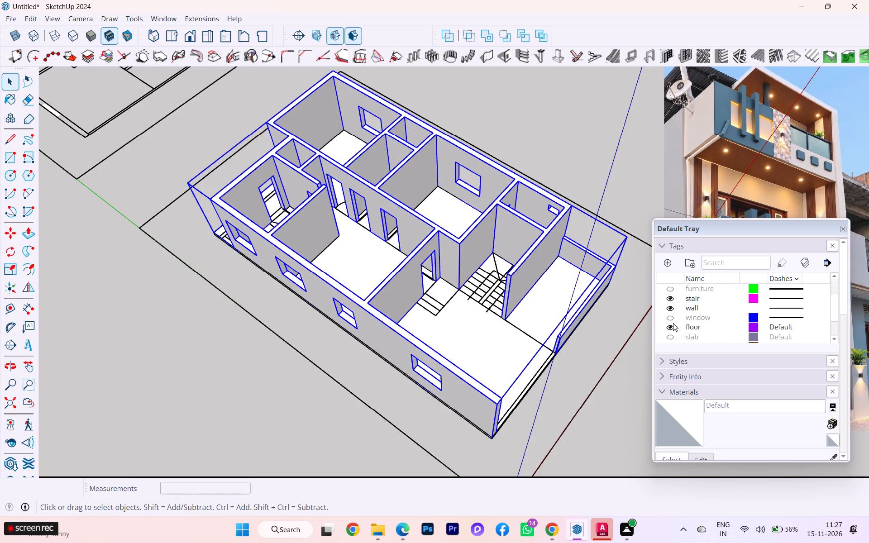
left_click(668, 318)
left_click(668, 318)
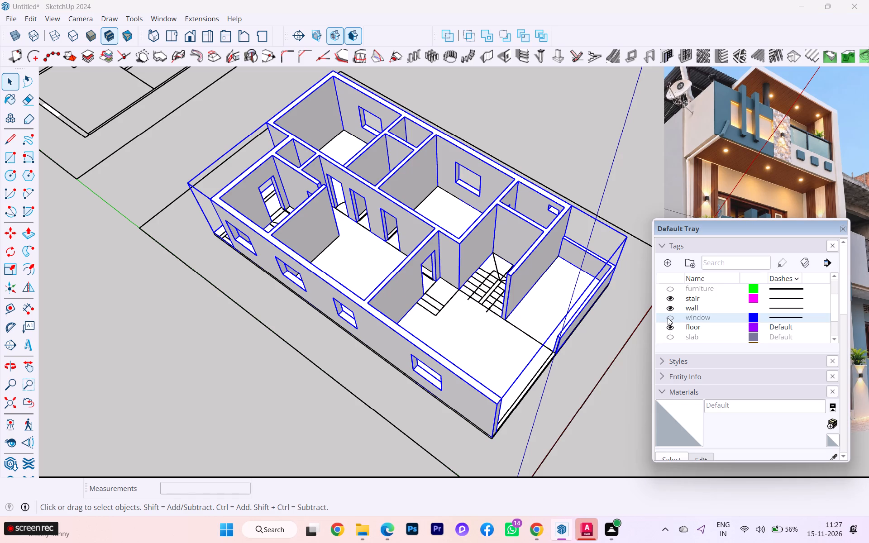
Examine the house walls beside the second floor plan, opening and closing the wall group for editing.
scroll(668, 318, "down", 5)
scroll(69, 251, "down", 1)
scroll(72, 251, "up", 2)
scroll(82, 252, "down", 2)
scroll(119, 258, "up", 1)
scroll(138, 259, "down", 1)
scroll(176, 263, "down", 1)
scroll(176, 263, "up", 1)
scroll(176, 263, "down", 5)
scroll(177, 266, "up", 1)
scroll(182, 271, "down", 3)
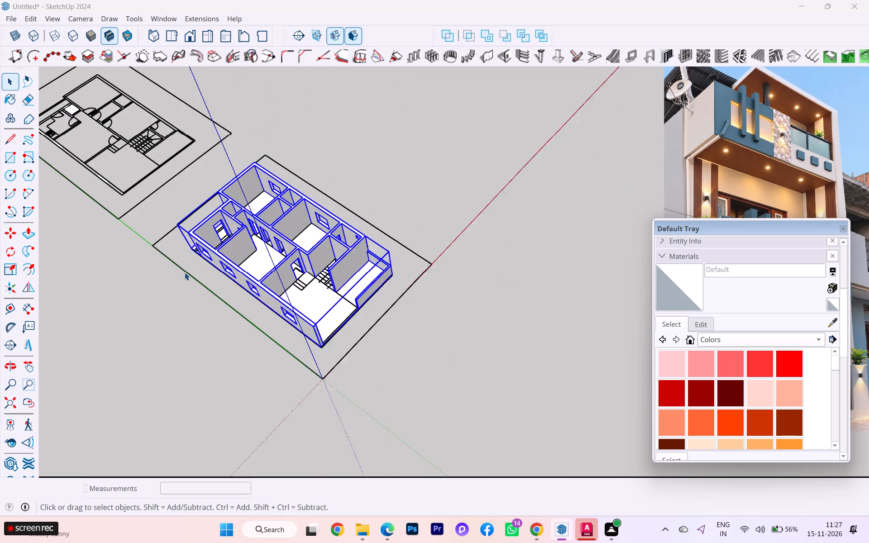
scroll(185, 272, "down", 2)
scroll(100, 198, "up", 1)
scroll(100, 198, "down", 1)
scroll(100, 197, "up", 3)
scroll(267, 267, "up", 2)
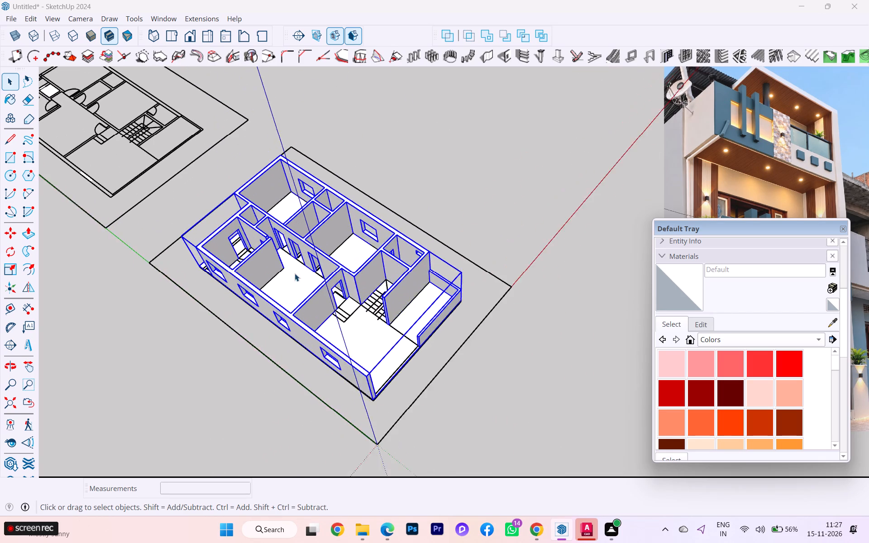
scroll(295, 273, "up", 5)
scroll(301, 291, "down", 1)
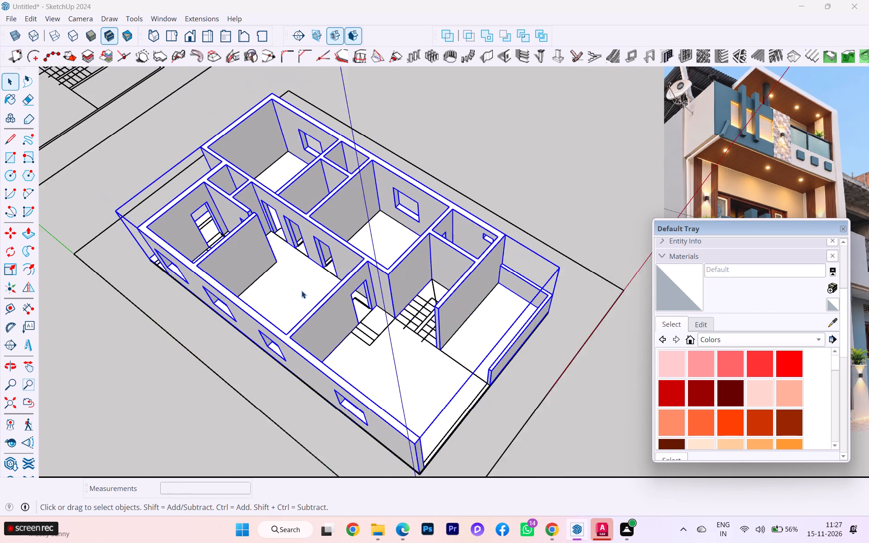
scroll(301, 291, "down", 3)
left_click(468, 223)
double_click(401, 296)
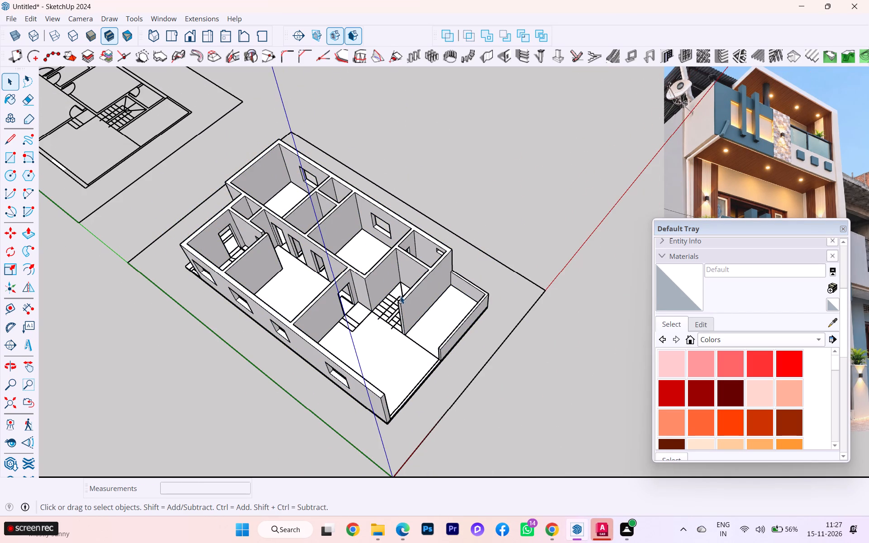
double_click(404, 298)
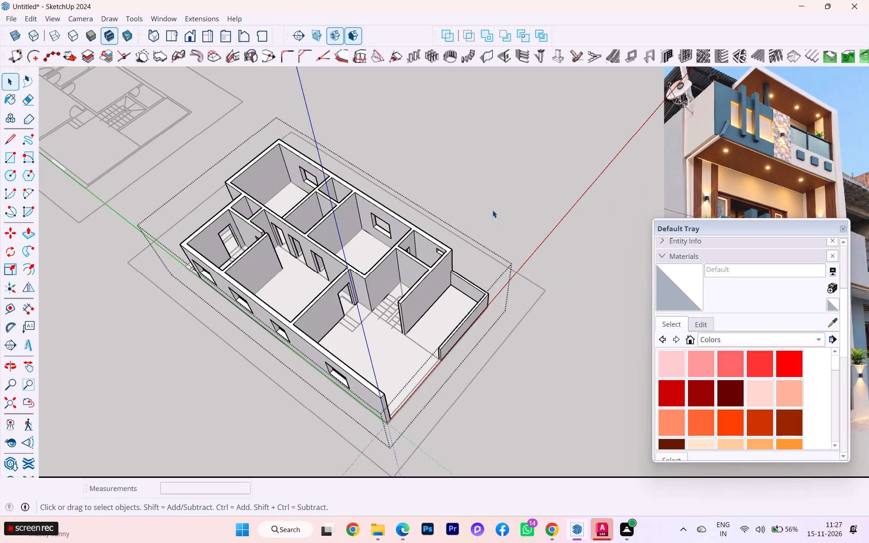
left_click(492, 210)
left_click(430, 266)
Toggle the floor tag off and on and the slab tag on and off to check their geometry.
scroll(670, 273, "up", 4)
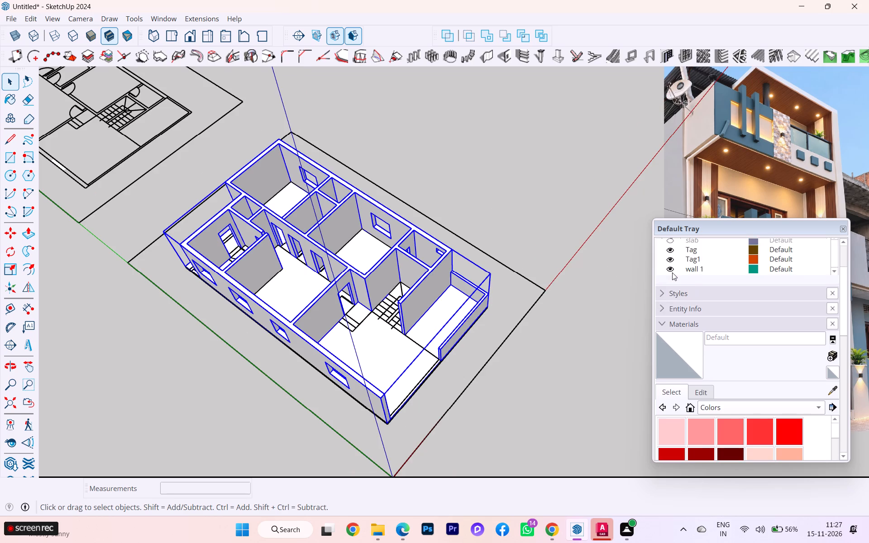
scroll(678, 274, "up", 2)
scroll(672, 316, "down", 1)
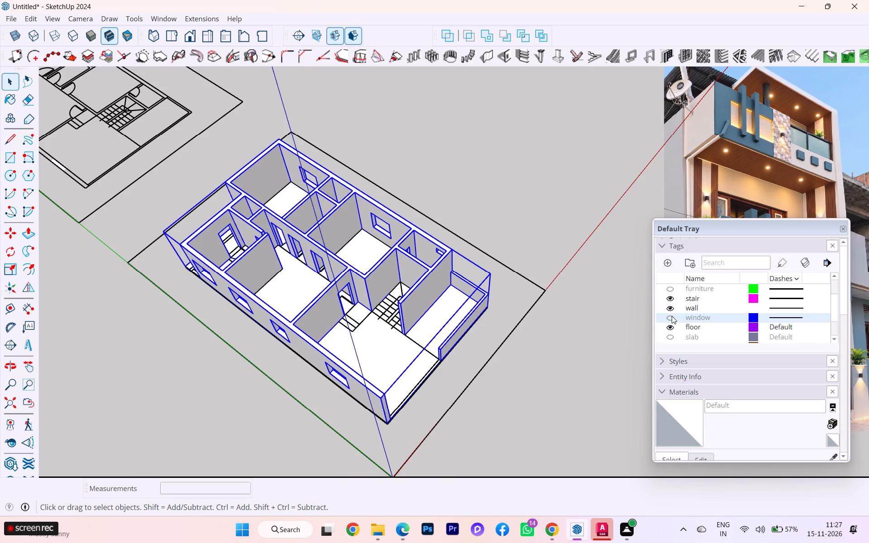
left_click(670, 326)
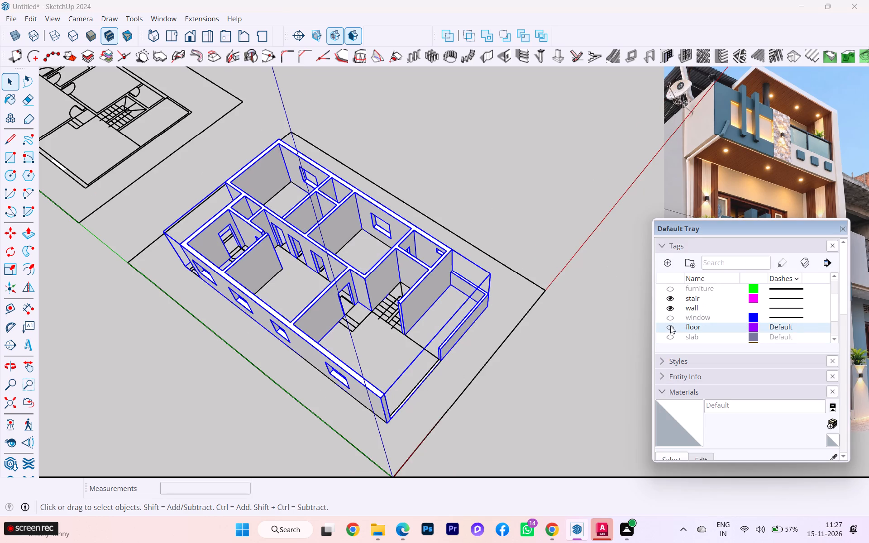
left_click(670, 326)
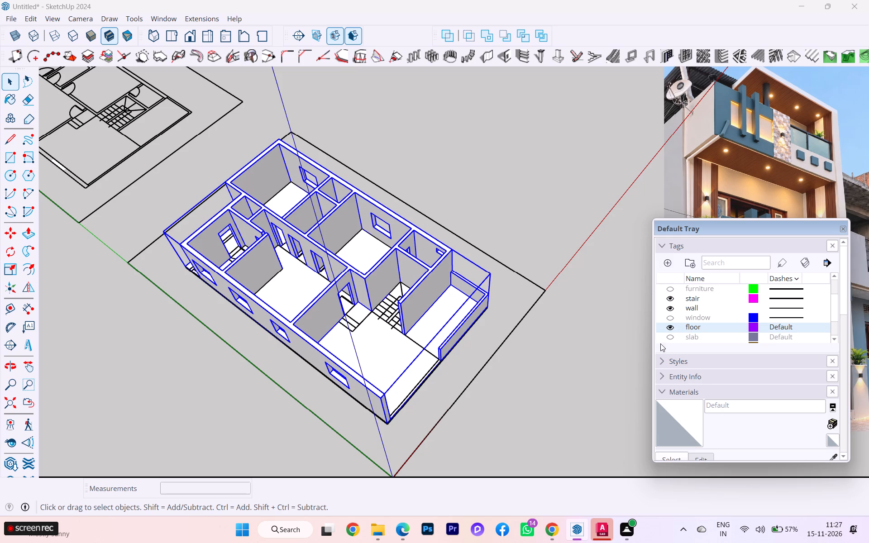
left_click(667, 335)
left_click(667, 335)
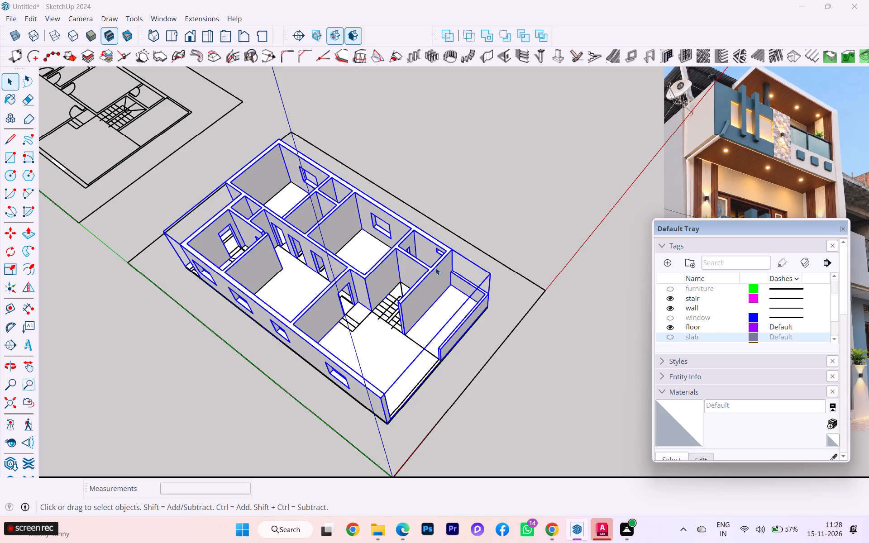
Examine the interior rooms, door openings and staircase area with the wall group deselected.
left_click(529, 249)
scroll(340, 244, "up", 7)
scroll(321, 247, "down", 2)
scroll(321, 247, "up", 1)
scroll(321, 247, "down", 4)
scroll(321, 247, "up", 1)
scroll(276, 257, "down", 1)
middle_click_drag(268, 268, 254, 294)
scroll(243, 274, "up", 3)
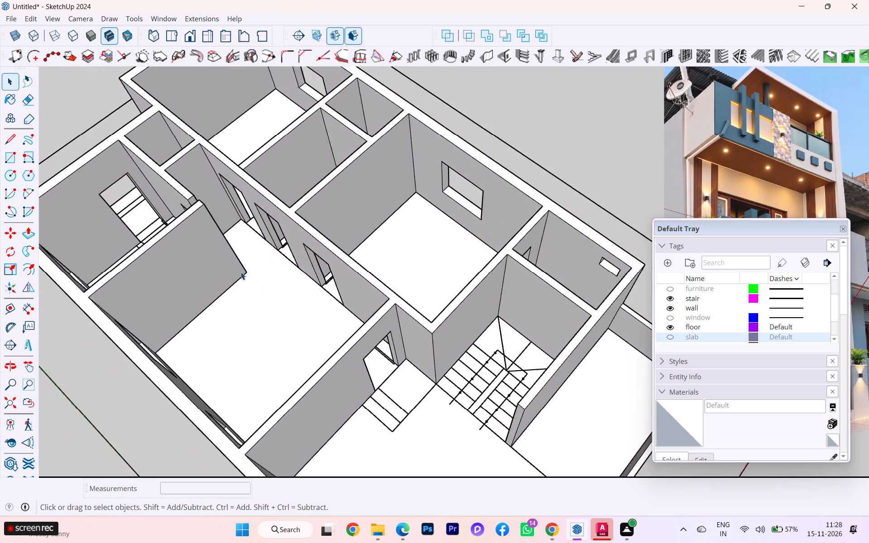
scroll(241, 272, "up", 6)
scroll(238, 264, "down", 5)
middle_click_drag(309, 257, 383, 213)
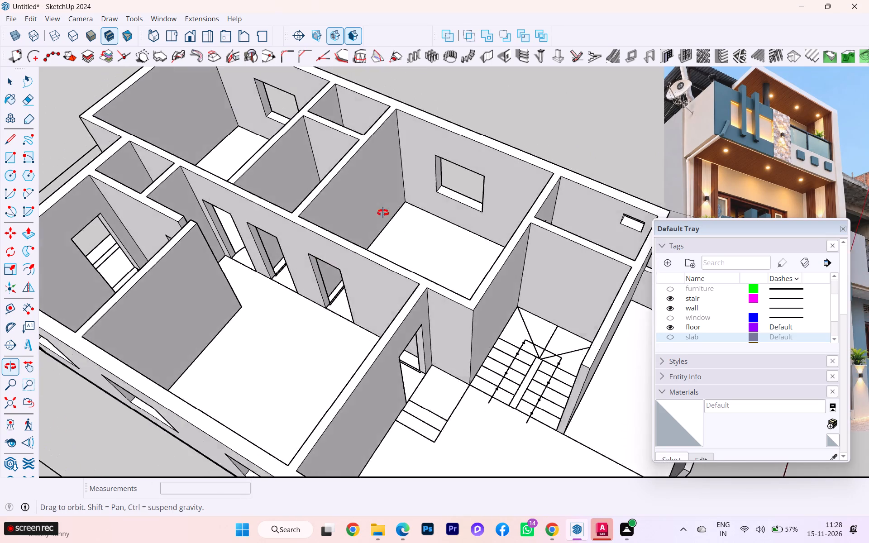
middle_click_drag(383, 213, 429, 191)
middle_click(429, 191)
scroll(341, 156, "down", 1)
scroll(340, 157, "up", 1)
scroll(339, 158, "down", 2)
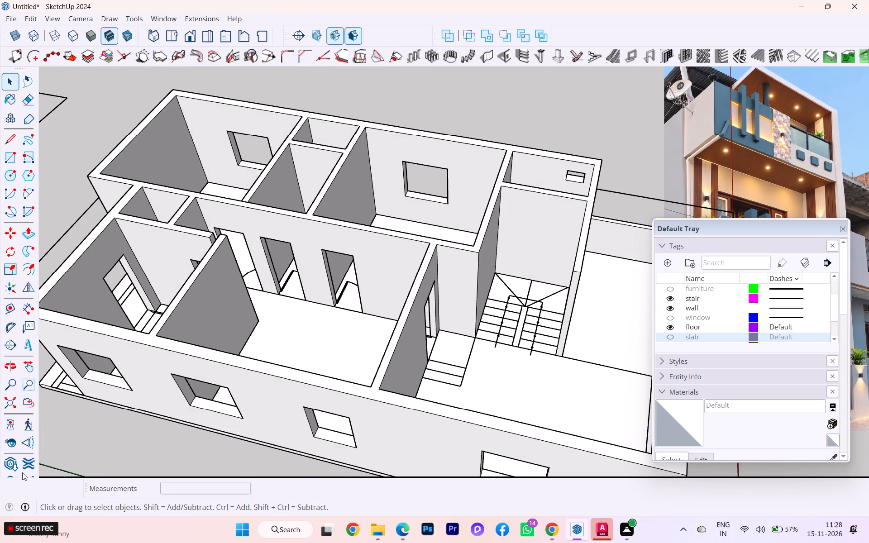
Open 3D Warehouse to find ready-made models for the house.
left_click(15, 463)
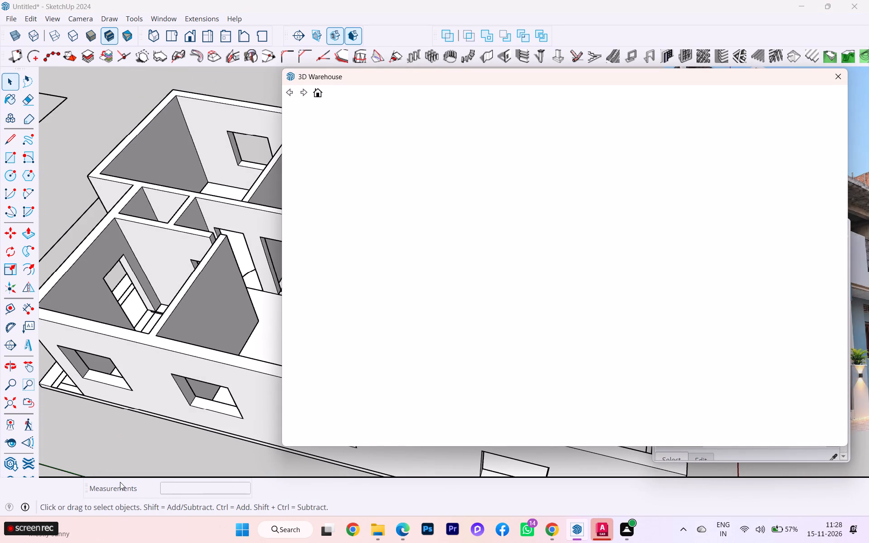
Undock the Measurements toolbar and float it over the model view near the drawing tools.
left_click_drag(86, 488, 89, 457)
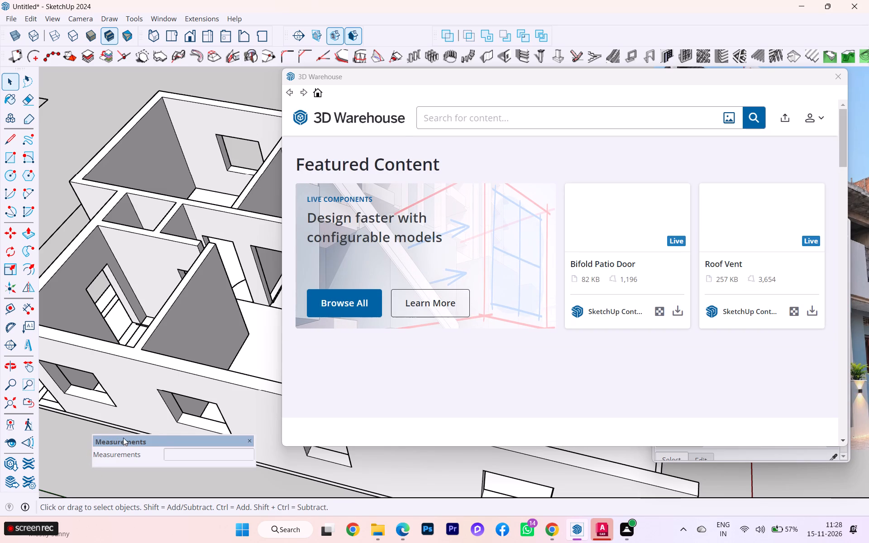
left_click_drag(161, 438, 125, 89)
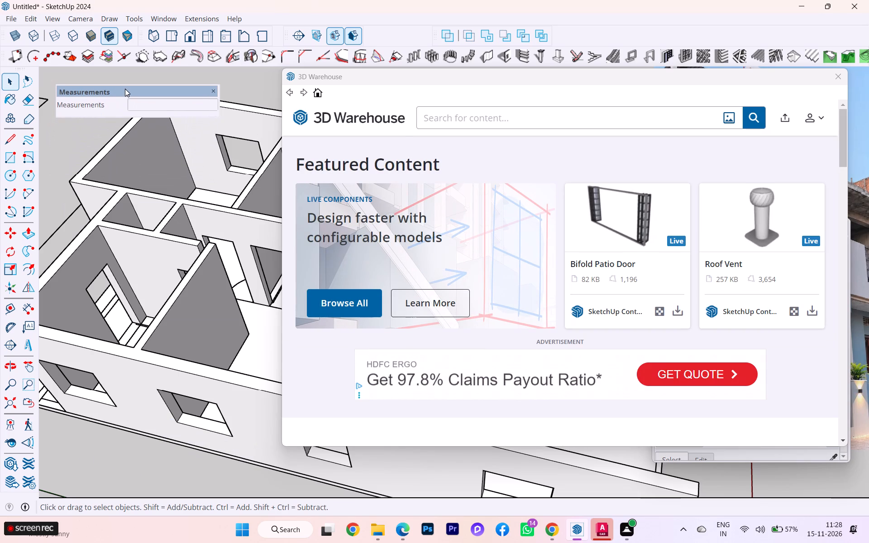
left_click_drag(125, 89, 125, 87)
Search 3D Warehouse for "door".
left_click(477, 119)
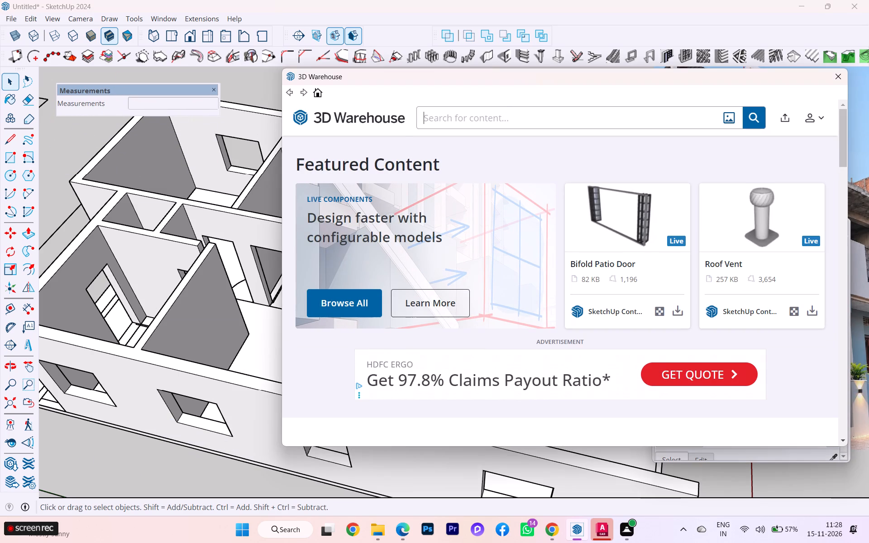
key("d")
key("o")
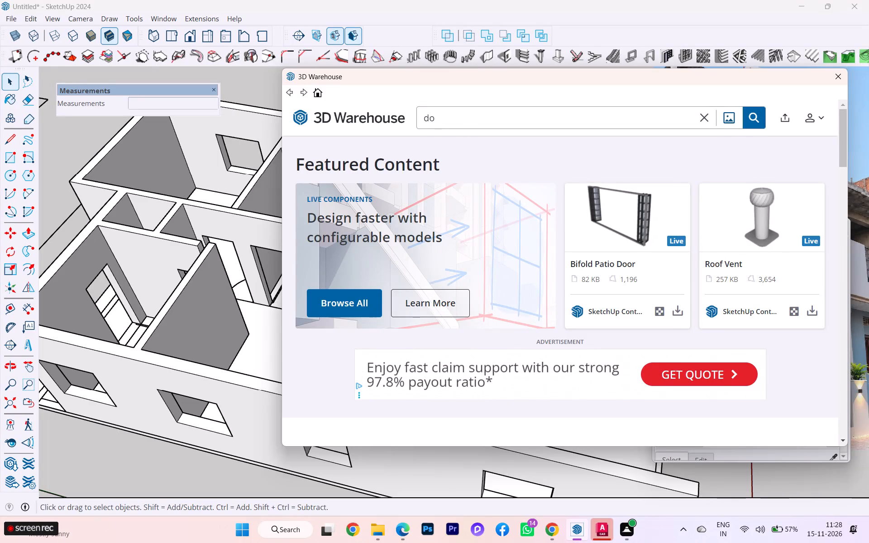
key("o")
key("r")
key("Return")
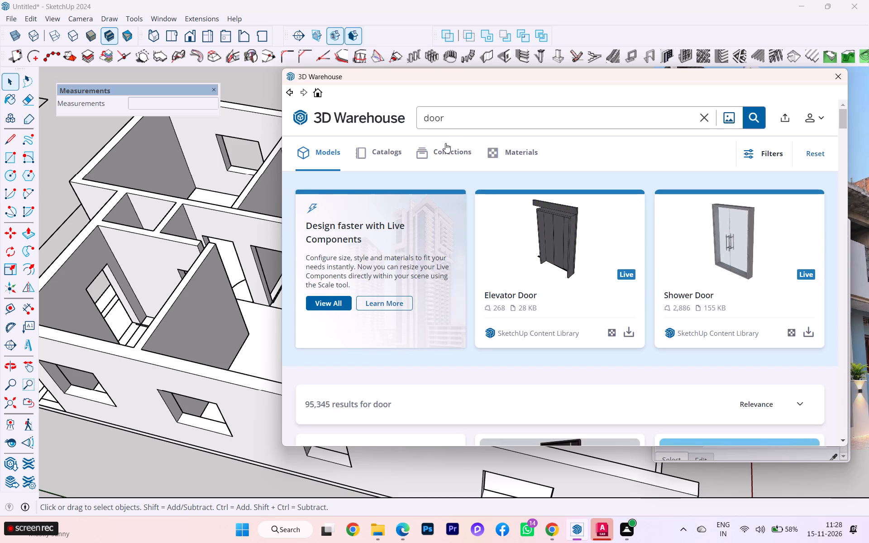
Browse the first door models in the search results for one suited to the house.
scroll(549, 216, "down", 4)
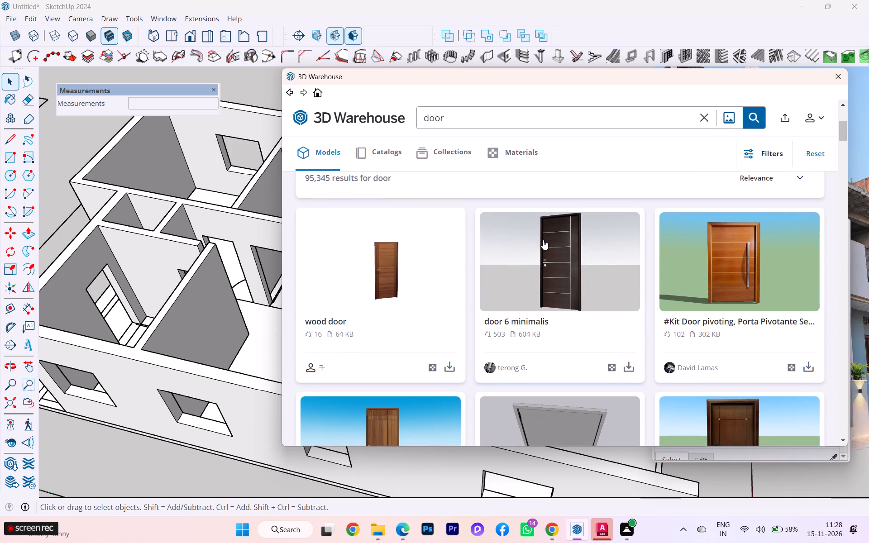
scroll(554, 258, "down", 3)
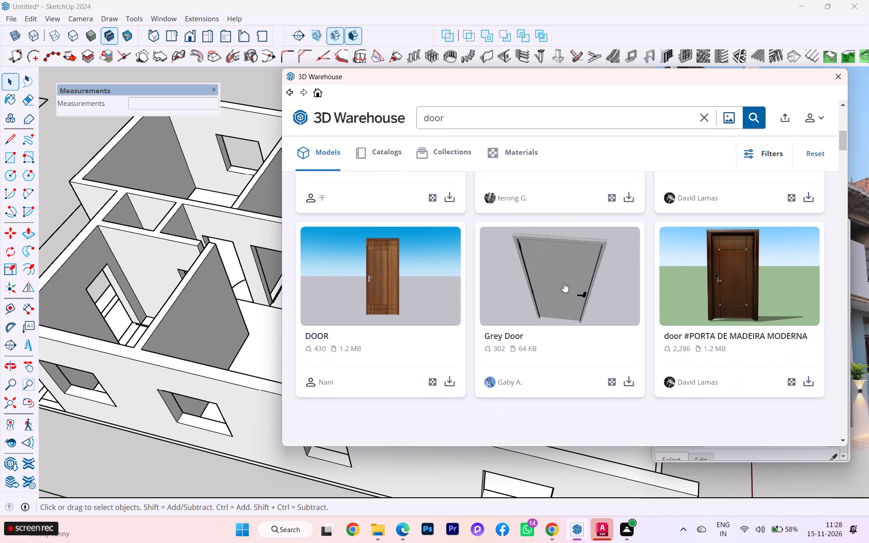
scroll(563, 282, "down", 2)
scroll(566, 286, "up", 3)
scroll(566, 286, "down", 4)
scroll(566, 286, "up", 1)
scroll(566, 286, "down", 2)
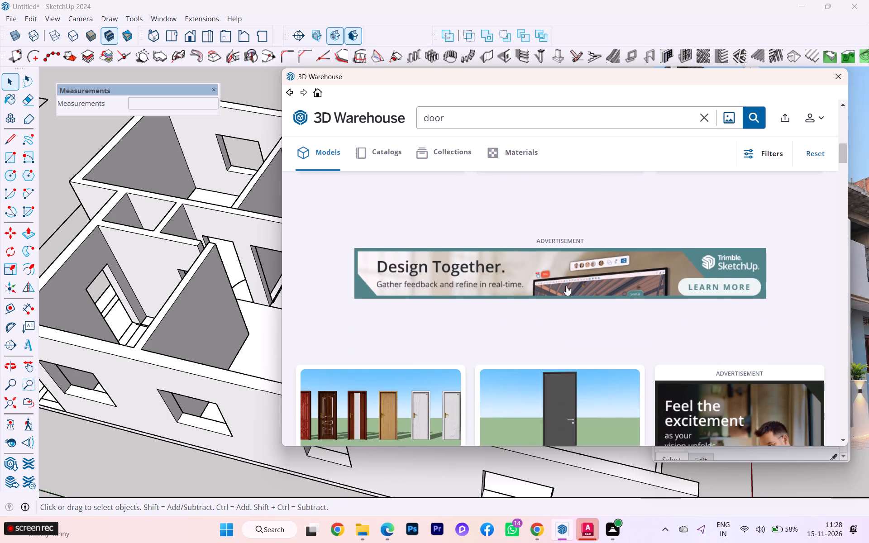
scroll(566, 286, "down", 3)
scroll(566, 286, "up", 1)
scroll(566, 286, "down", 1)
Move the 3D Warehouse window and the Default Tray aside to uncover the facade reference photo.
left_click_drag(626, 77, 393, 94)
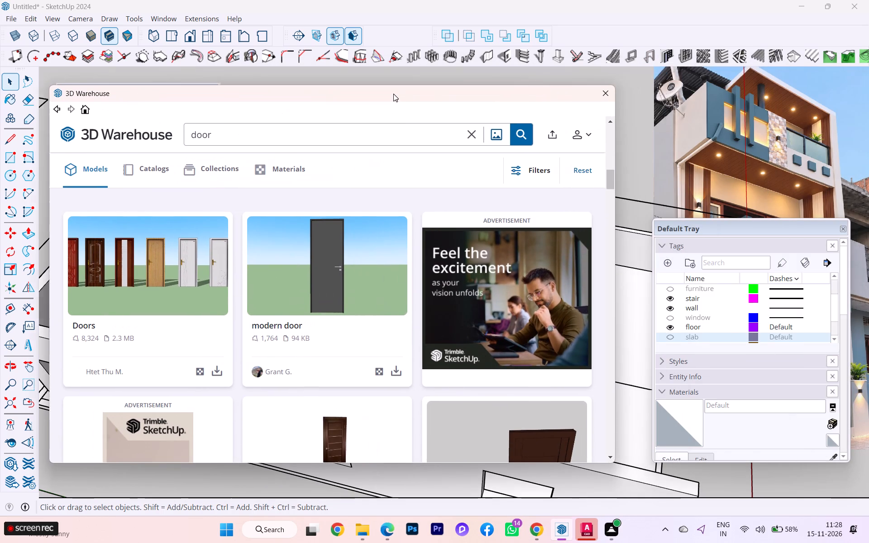
left_click_drag(393, 94, 393, 94)
left_click_drag(711, 228, 721, 295)
scroll(663, 233, "down", 5)
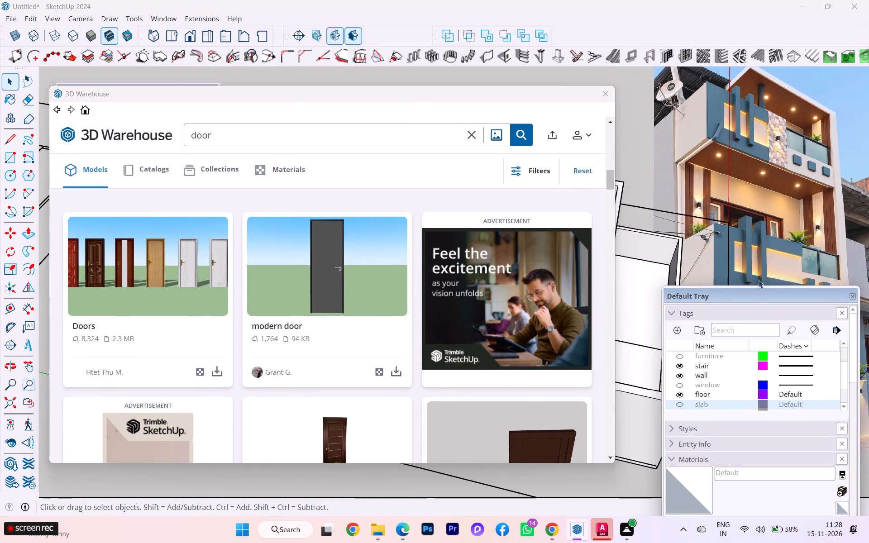
left_click_drag(755, 295, 754, 390)
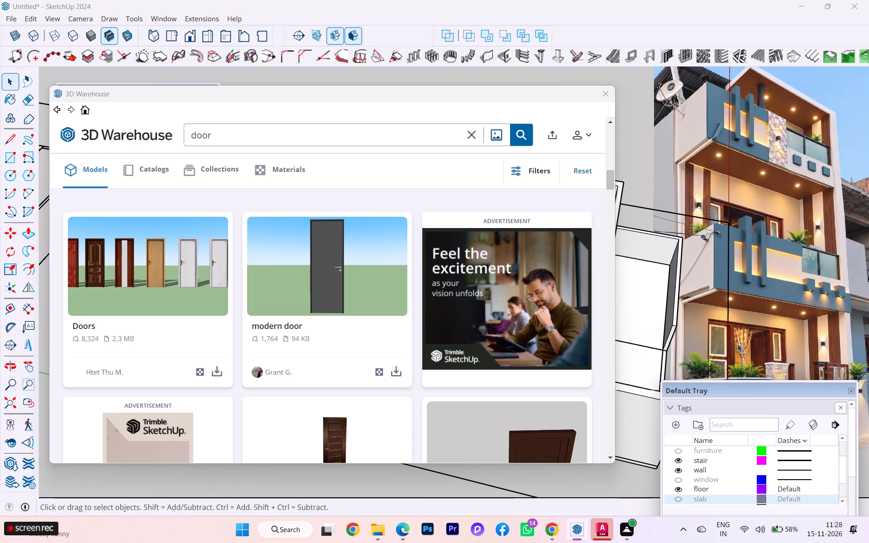
Browse further through the door models, comparing their styles with the doors in the facade photo.
scroll(340, 353, "down", 3)
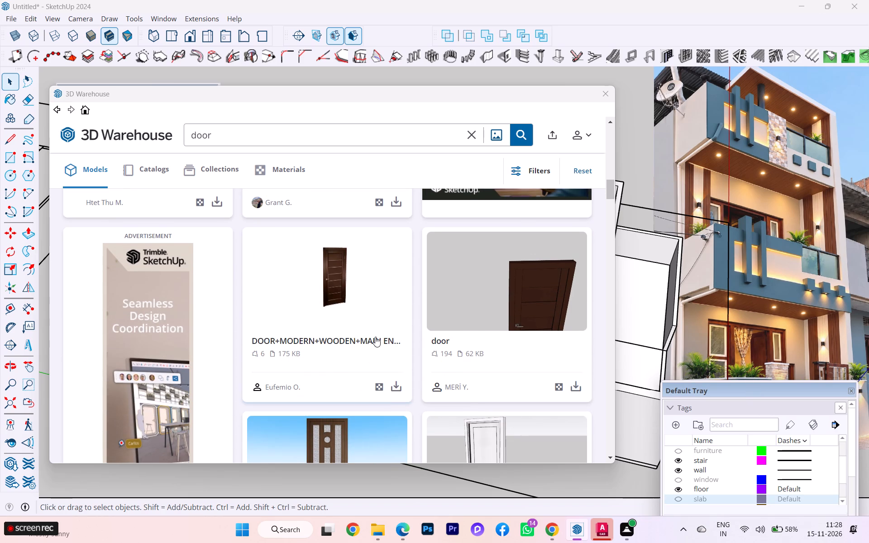
scroll(378, 331, "down", 2)
scroll(379, 331, "up", 1)
scroll(379, 331, "down", 1)
scroll(380, 331, "up", 2)
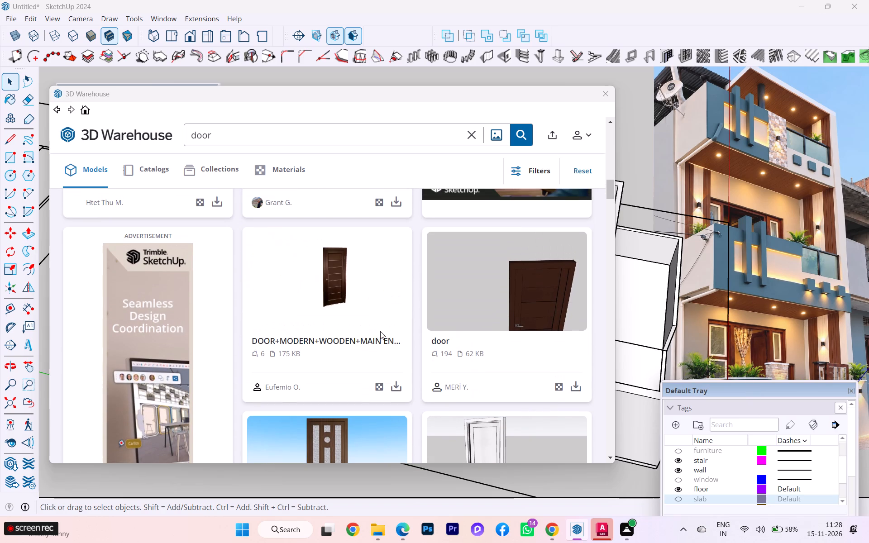
scroll(504, 331, "down", 8)
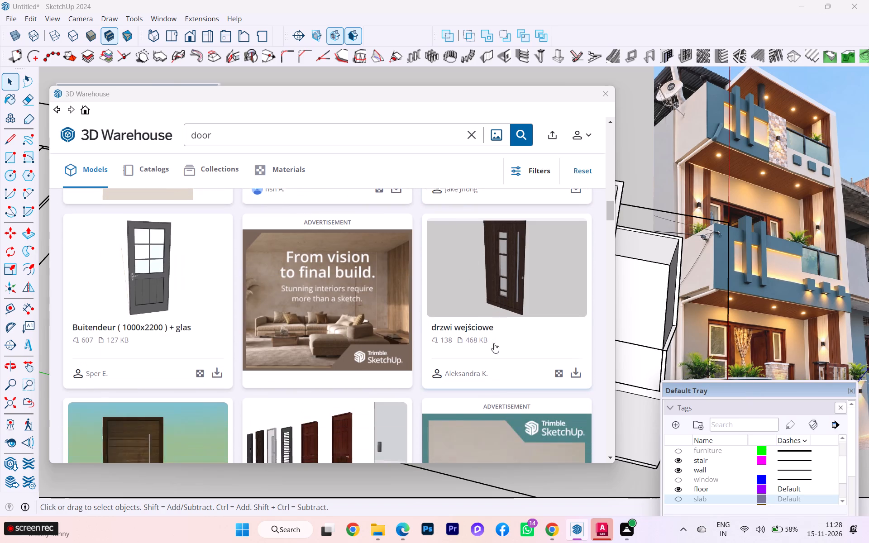
scroll(494, 343, "down", 1)
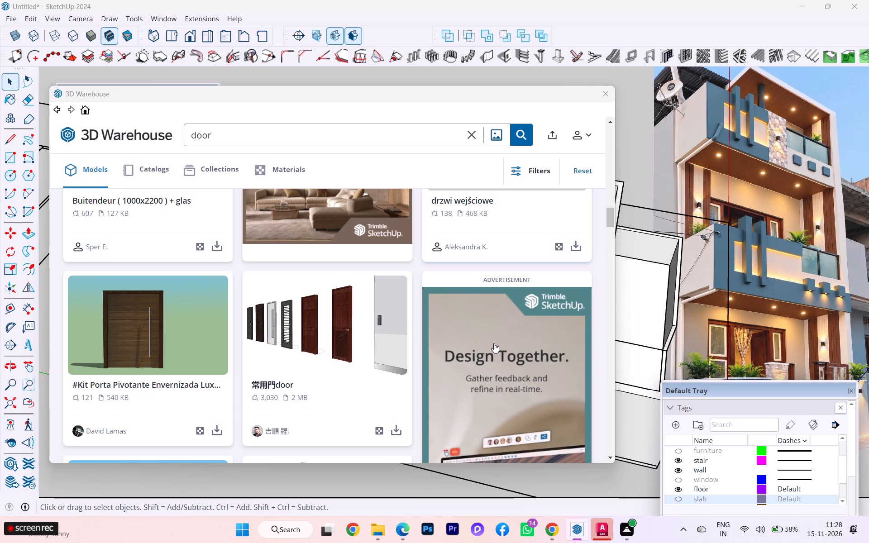
scroll(494, 343, "down", 1)
scroll(494, 343, "up", 2)
scroll(494, 343, "down", 6)
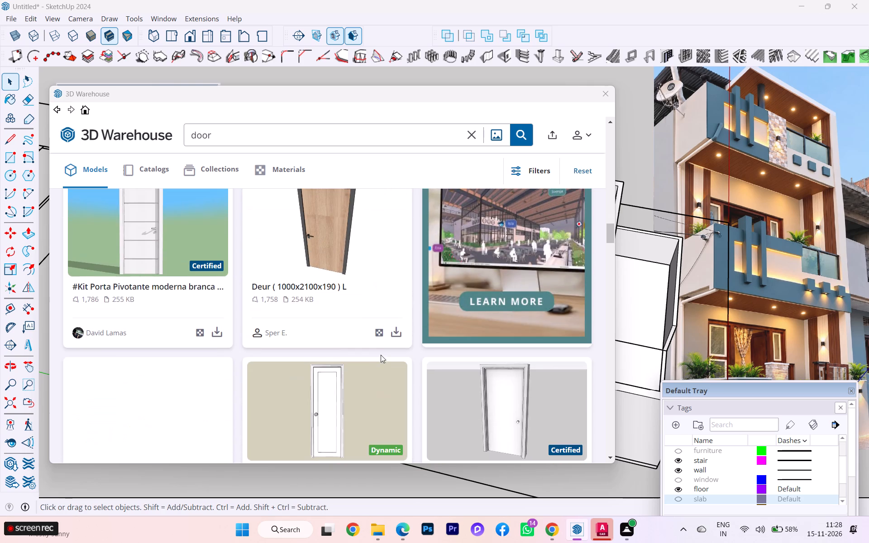
scroll(381, 355, "down", 9)
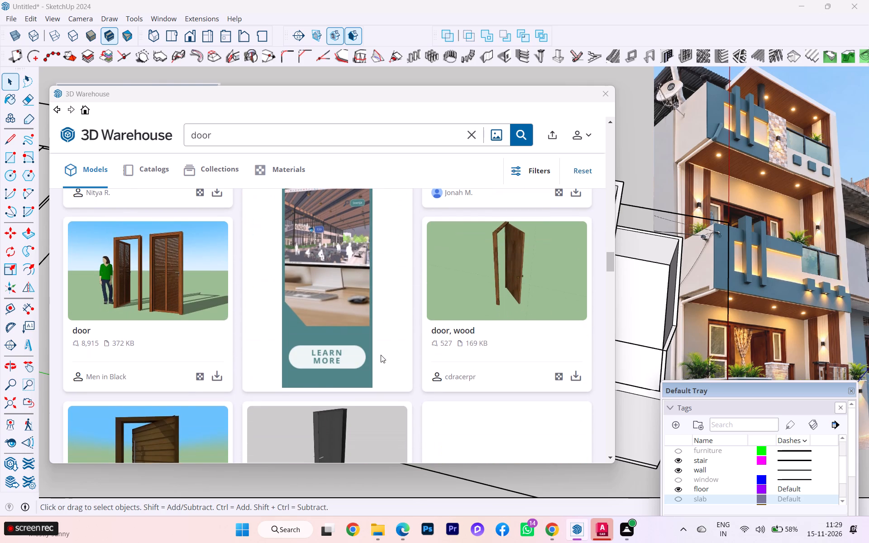
scroll(381, 355, "down", 11)
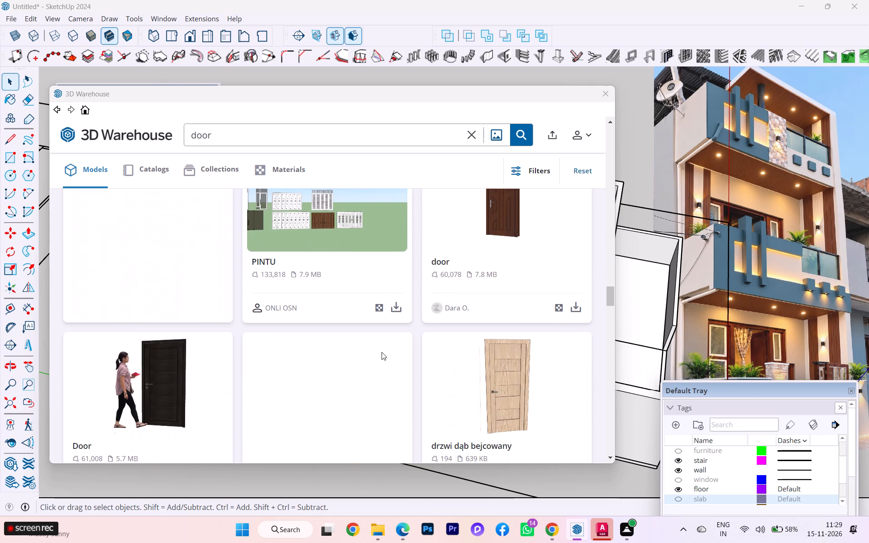
scroll(382, 352, "up", 2)
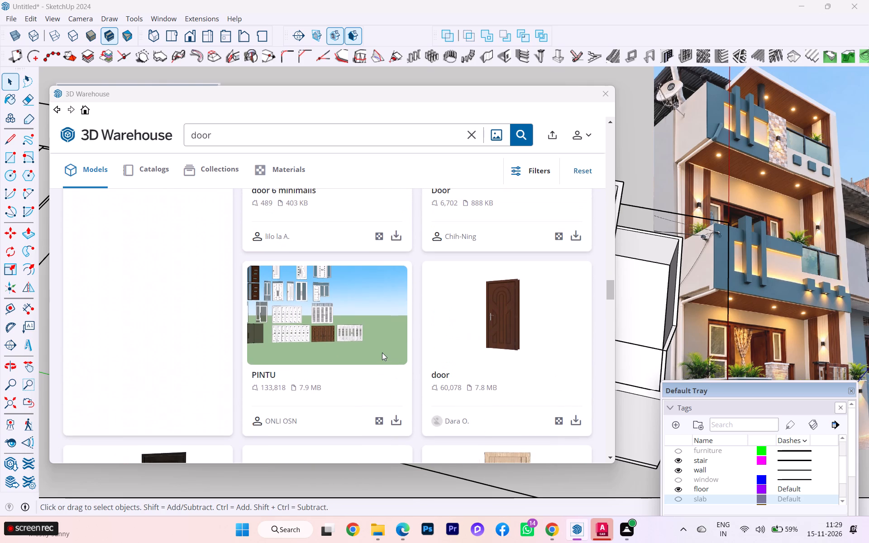
scroll(382, 350, "down", 3)
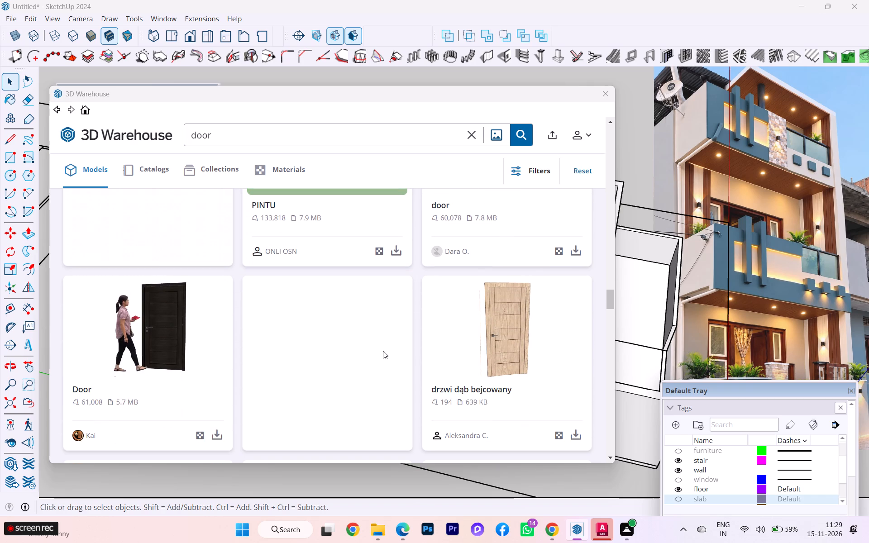
scroll(383, 351, "down", 2)
scroll(383, 351, "up", 1)
scroll(383, 351, "down", 1)
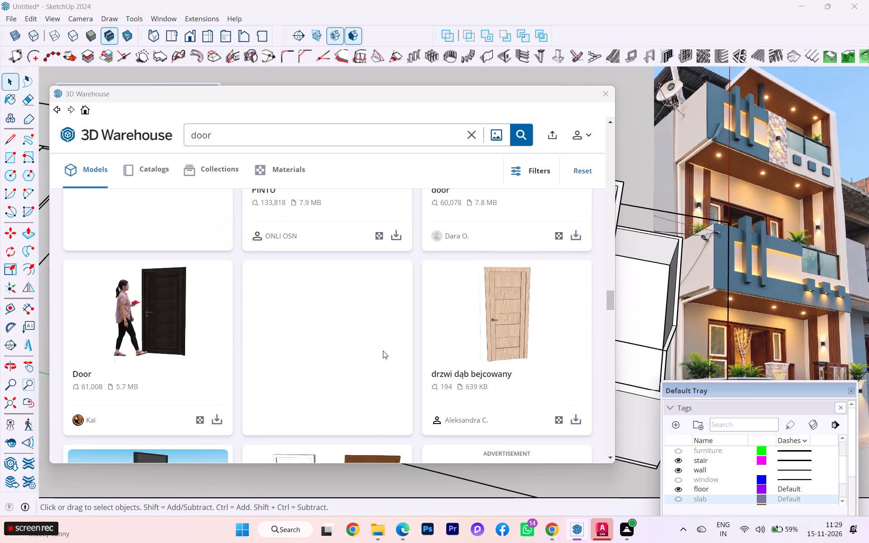
scroll(383, 349, "down", 2)
scroll(383, 349, "up", 1)
scroll(383, 349, "down", 2)
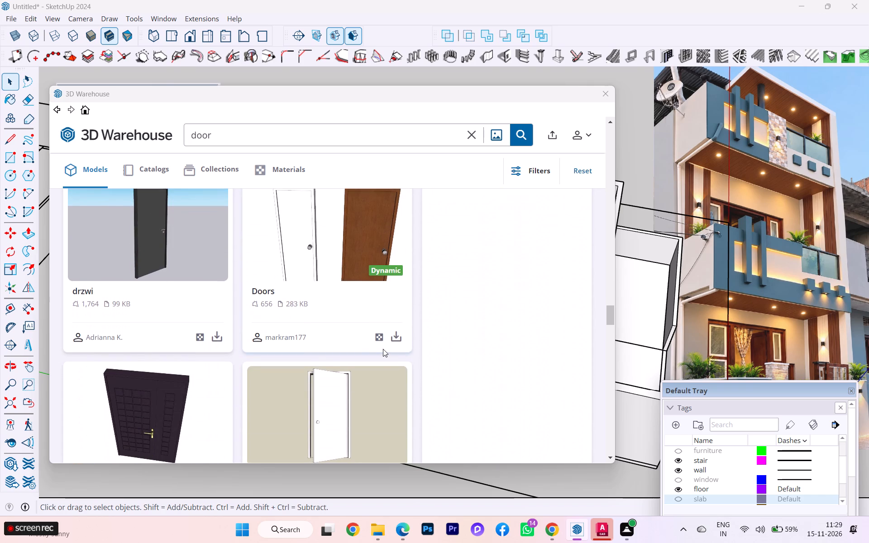
scroll(383, 348, "down", 2)
scroll(382, 345, "up", 7)
scroll(382, 344, "down", 4)
scroll(382, 344, "up", 1)
scroll(382, 344, "down", 14)
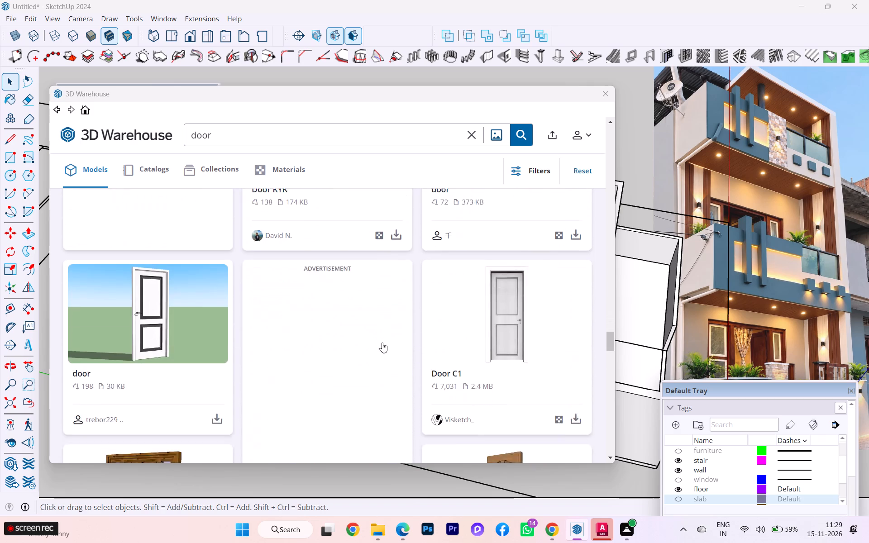
scroll(382, 343, "down", 9)
scroll(383, 345, "up", 5)
scroll(383, 345, "down", 1)
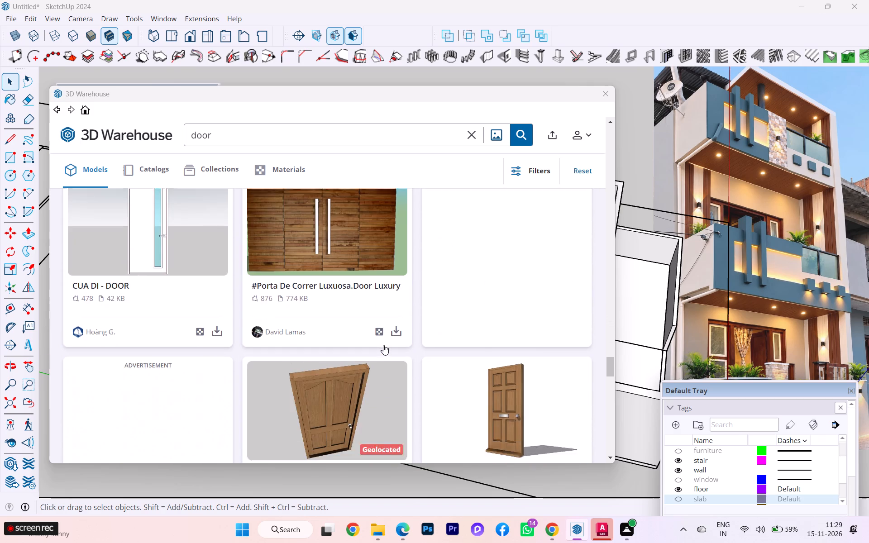
scroll(383, 345, "down", 2)
scroll(383, 345, "up", 1)
scroll(383, 345, "down", 13)
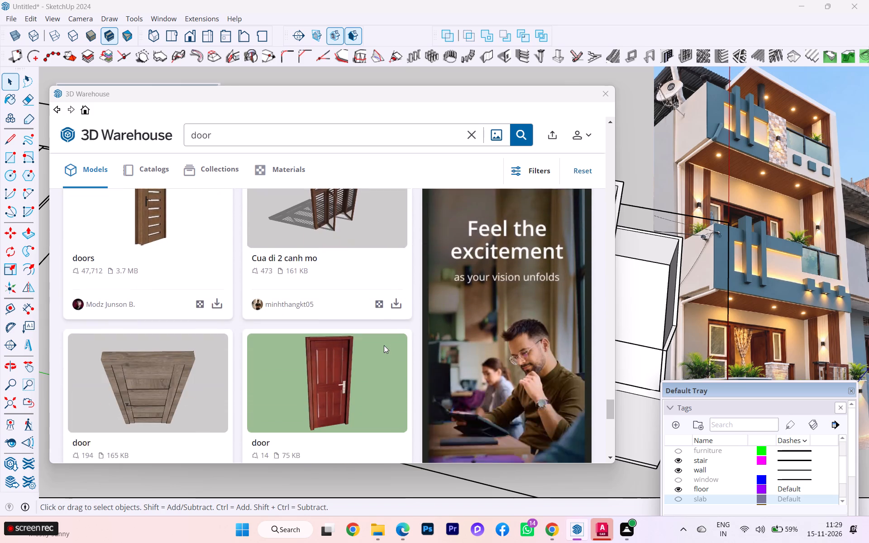
scroll(384, 345, "down", 9)
scroll(384, 347, "up", 2)
scroll(384, 347, "down", 2)
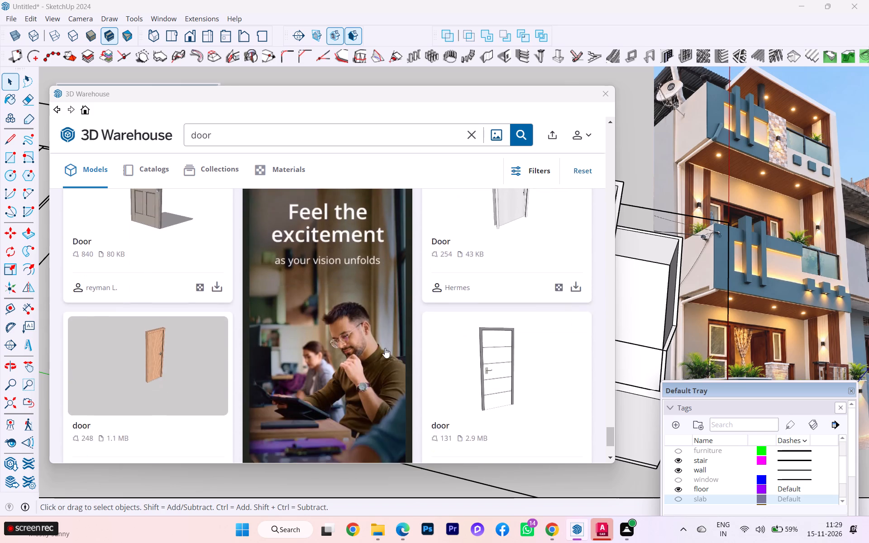
scroll(385, 348, "down", 8)
scroll(385, 347, "up", 1)
scroll(385, 347, "down", 4)
Browse back through the door models to the start of the results, looking for one suited to the house's interior doorways.
scroll(385, 347, "up", 20)
scroll(388, 347, "up", 6)
scroll(388, 347, "down", 1)
scroll(388, 347, "up", 4)
scroll(388, 347, "down", 1)
scroll(388, 347, "up", 4)
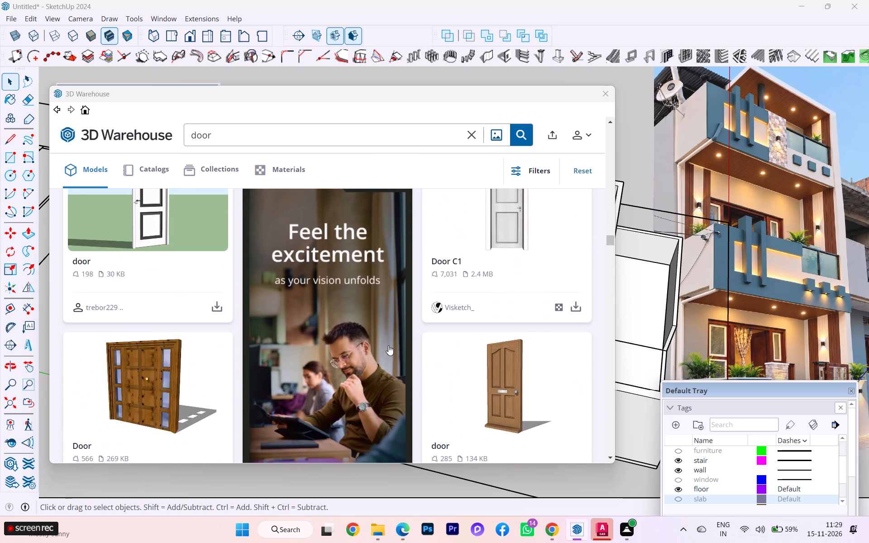
scroll(388, 345, "up", 10)
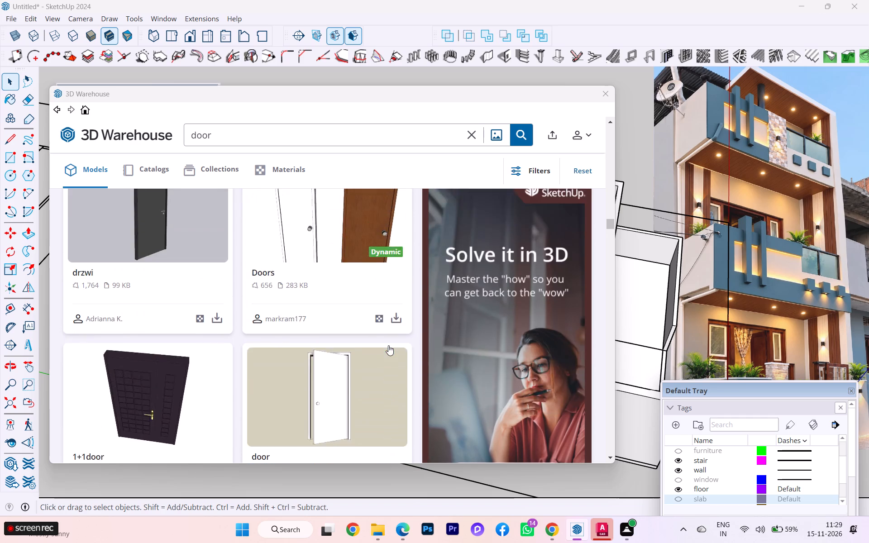
scroll(388, 345, "up", 5)
scroll(388, 345, "down", 3)
scroll(388, 345, "up", 3)
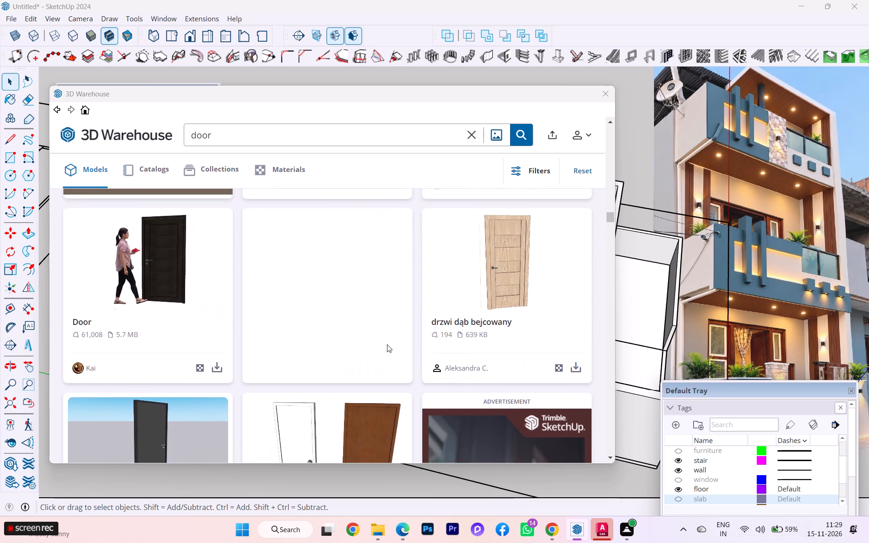
scroll(387, 344, "up", 2)
scroll(386, 343, "down", 3)
scroll(383, 343, "up", 2)
scroll(380, 348, "down", 1)
scroll(380, 348, "up", 4)
scroll(380, 348, "down", 2)
scroll(380, 348, "up", 3)
scroll(383, 355, "down", 2)
scroll(384, 360, "up", 1)
scroll(384, 360, "down", 1)
scroll(384, 360, "up", 1)
scroll(384, 360, "down", 1)
scroll(384, 360, "up", 3)
scroll(385, 362, "down", 3)
scroll(385, 362, "up", 8)
scroll(385, 362, "down", 1)
scroll(385, 362, "up", 2)
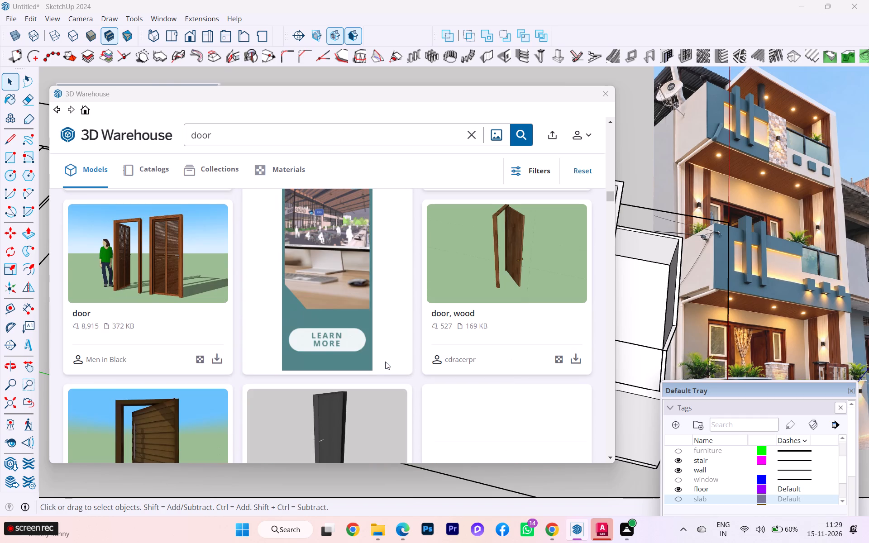
scroll(385, 362, "up", 3)
scroll(385, 362, "down", 2)
scroll(385, 362, "up", 15)
scroll(385, 362, "down", 1)
scroll(385, 362, "up", 13)
scroll(385, 362, "down", 1)
scroll(385, 362, "up", 7)
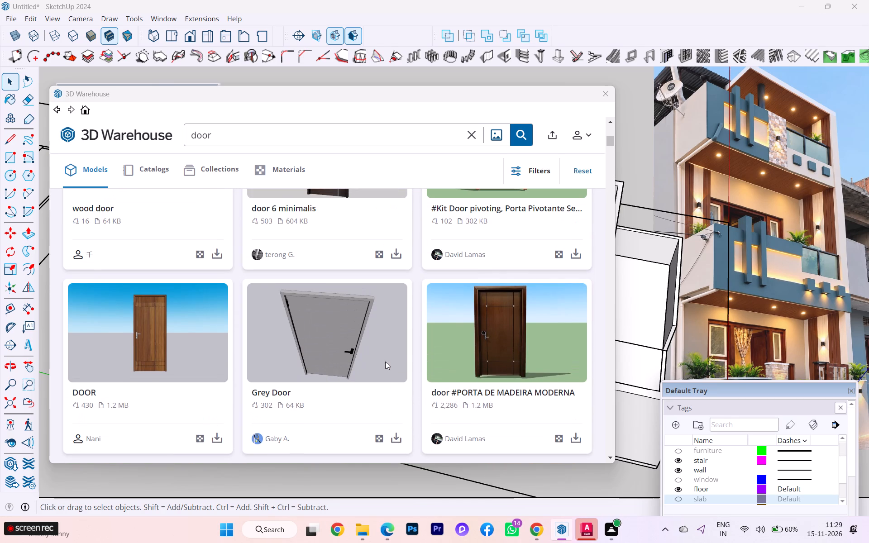
scroll(385, 362, "up", 5)
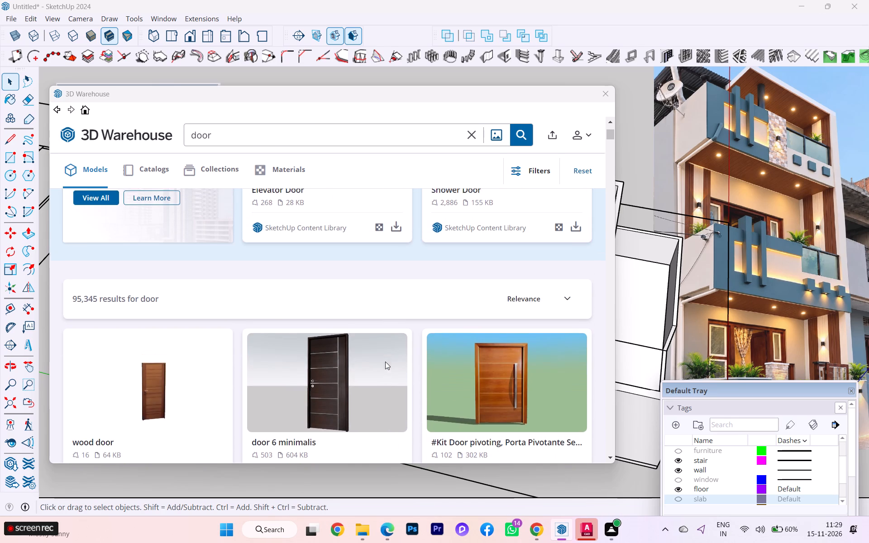
scroll(385, 362, "up", 1)
scroll(385, 362, "down", 2)
scroll(385, 362, "up", 11)
scroll(380, 349, "down", 2)
scroll(380, 349, "up", 1)
Load the dark brown 62 KB "door" model directly into the house model and place it at the doorway in the room's long inner wall.
scroll(379, 349, "down", 5)
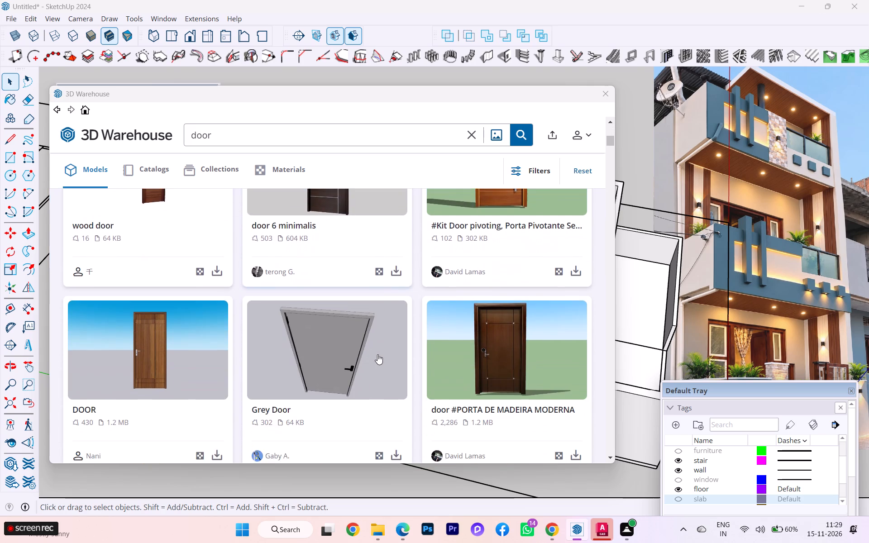
scroll(377, 355, "down", 4)
scroll(378, 360, "up", 1)
scroll(379, 361, "down", 8)
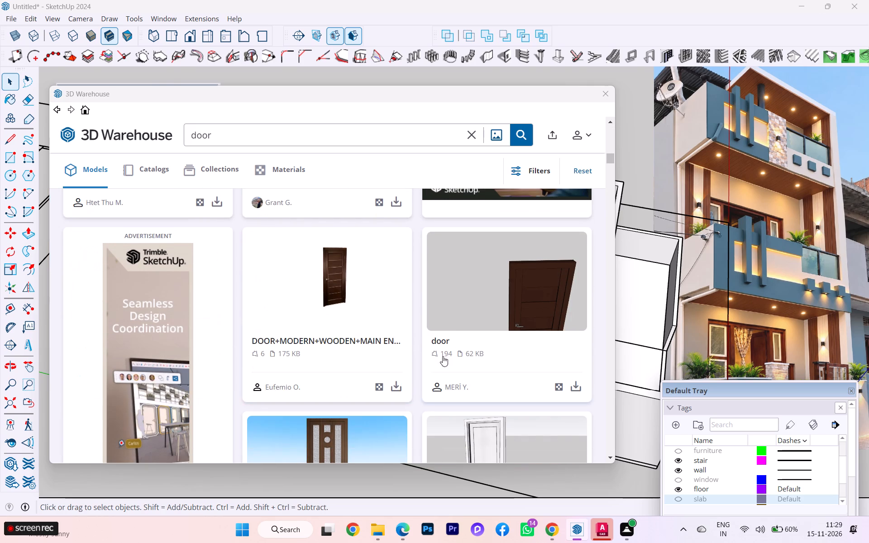
left_click(577, 385)
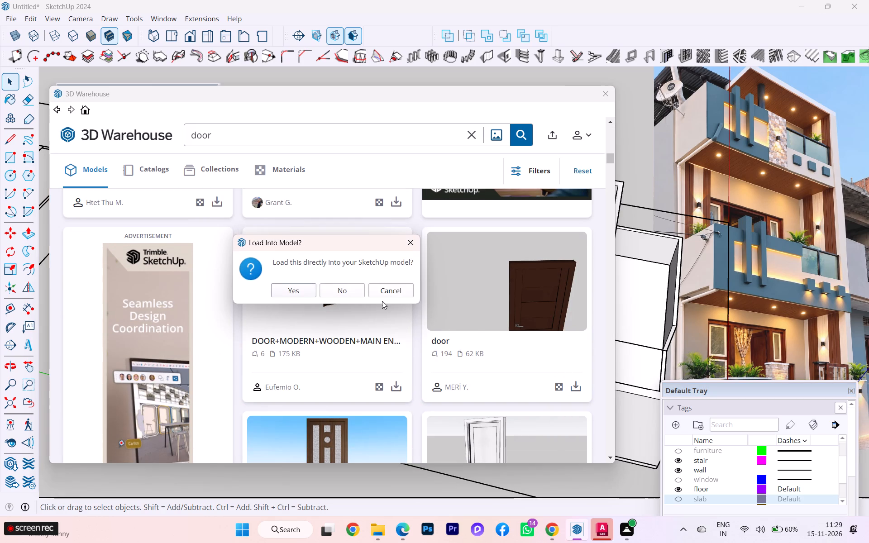
left_click(291, 293)
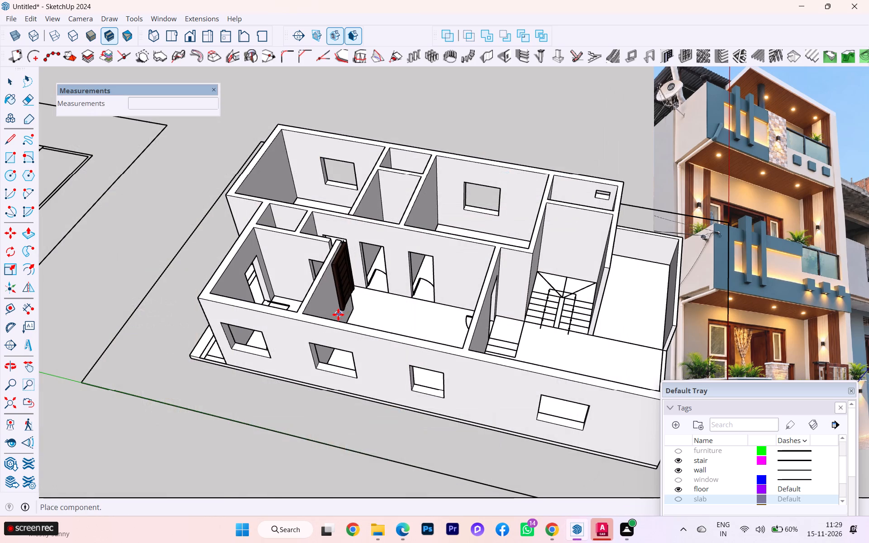
scroll(407, 354, "down", 1)
scroll(398, 354, "up", 2)
scroll(391, 353, "down", 1)
scroll(395, 324, "up", 3)
scroll(395, 323, "down", 2)
scroll(395, 323, "up", 9)
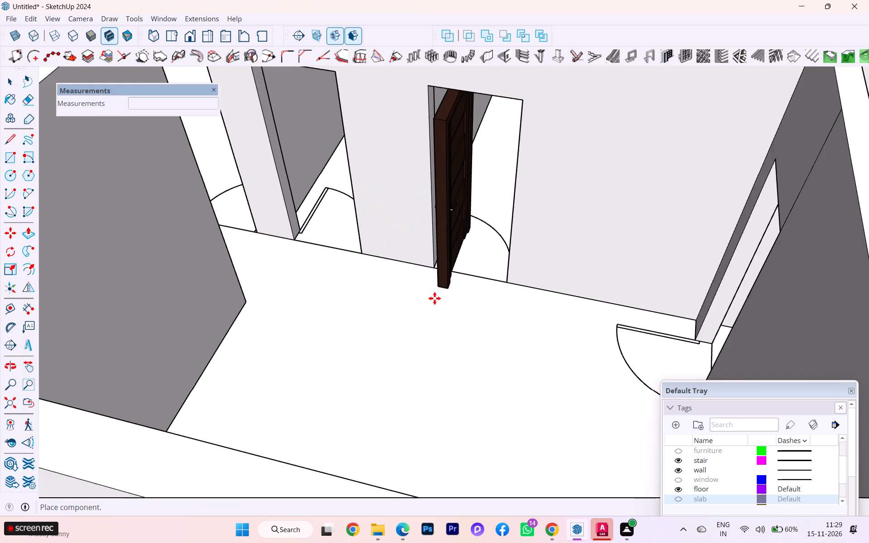
scroll(434, 298, "up", 2)
left_click(434, 298)
scroll(455, 299, "down", 1)
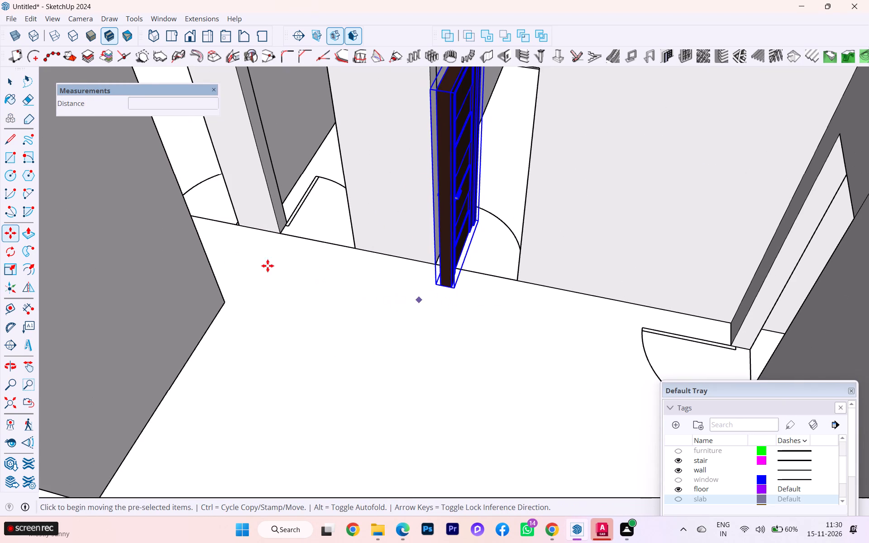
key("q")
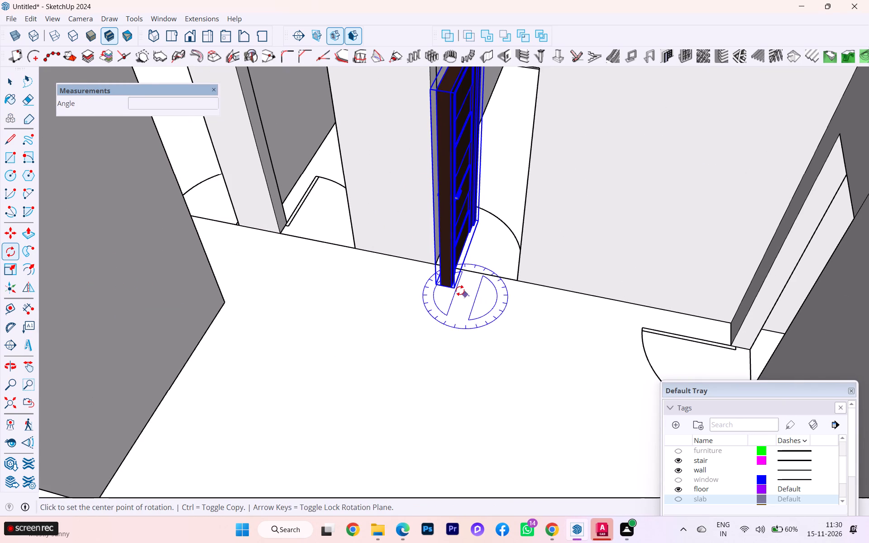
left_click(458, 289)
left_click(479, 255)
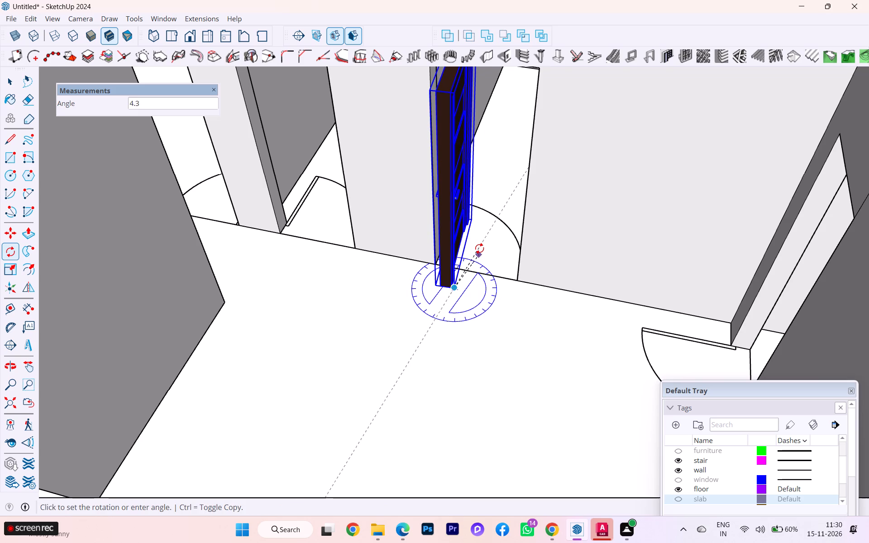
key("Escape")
Rotate the placed door 90 degrees on the floor plane so that it lines up with the wall.
left_click(473, 290)
left_click(479, 254)
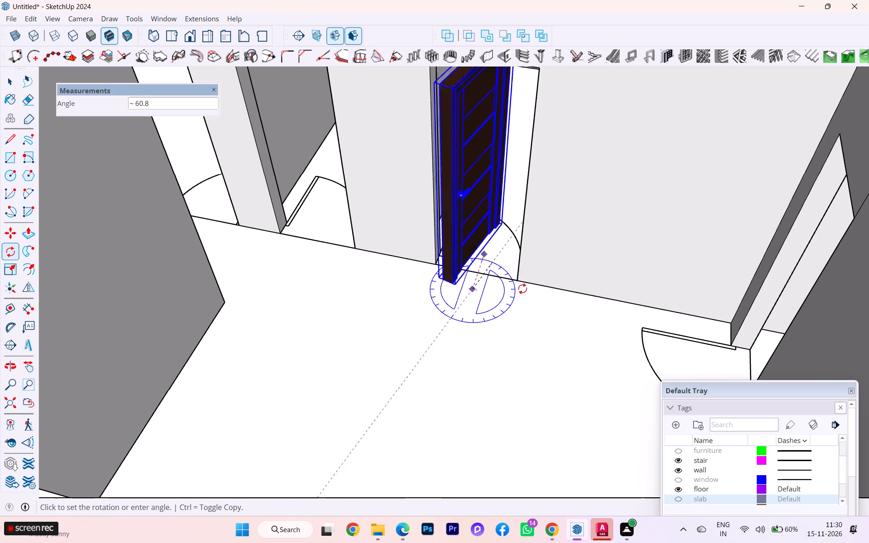
type("90")
key("Return")
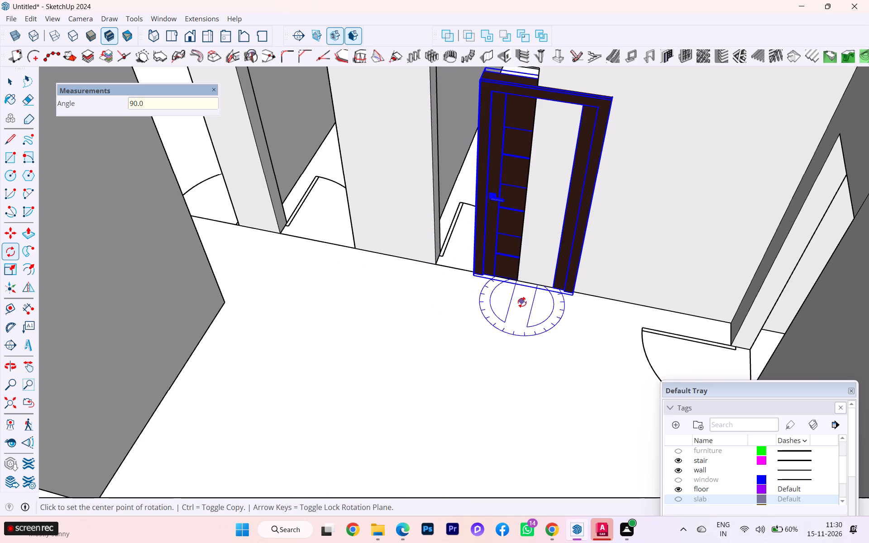
scroll(462, 244, "up", 1)
scroll(462, 244, "down", 1)
scroll(462, 244, "up", 2)
scroll(467, 269, "down", 2)
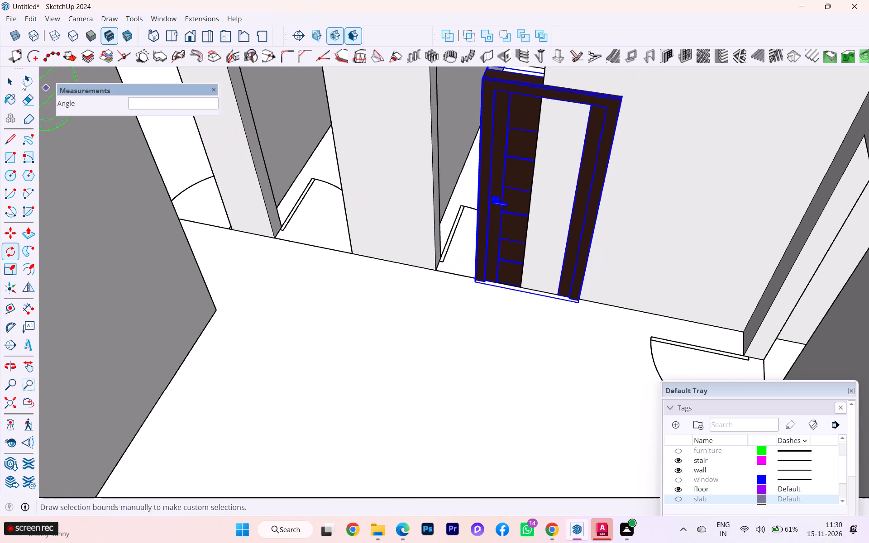
Move the door about 1' 2 1/2" by its lower frame corner onto the bottom corner of the wall opening.
left_click(10, 77)
key("m")
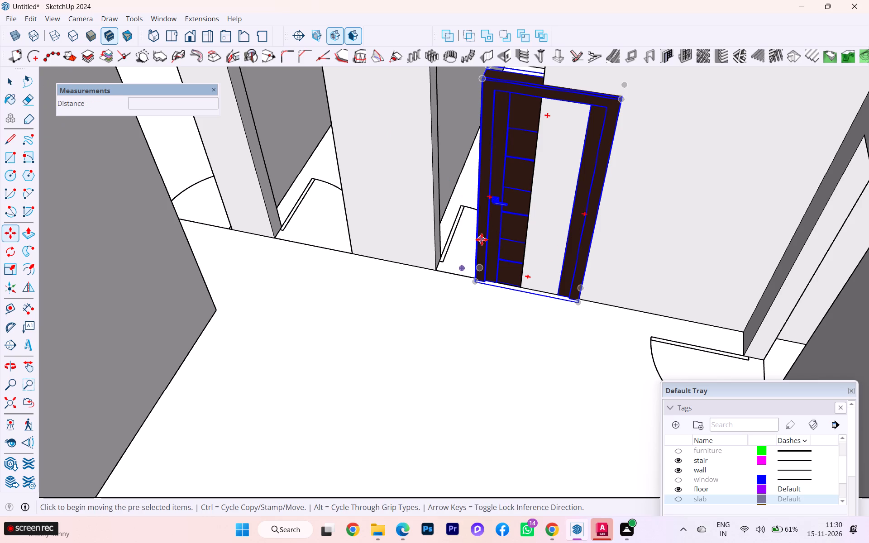
key("Return")
scroll(503, 260, "up", 7)
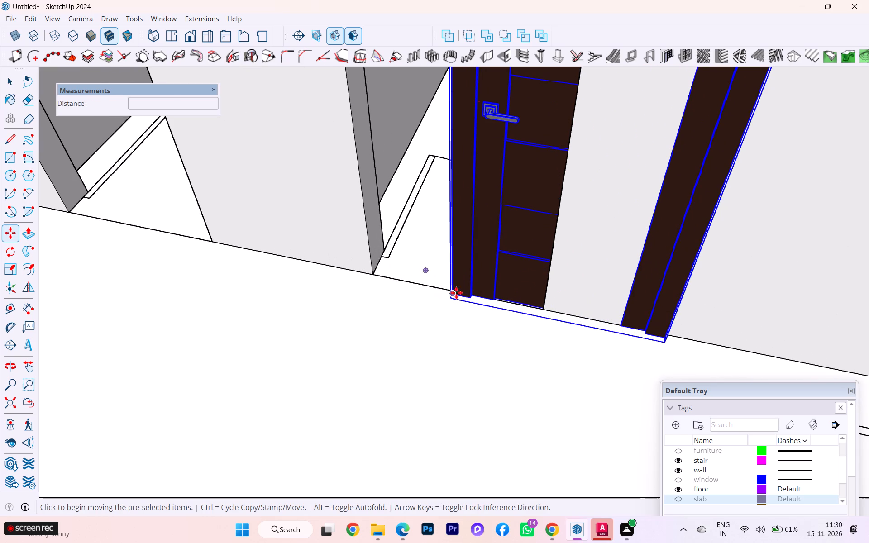
left_click(454, 293)
left_click(375, 276)
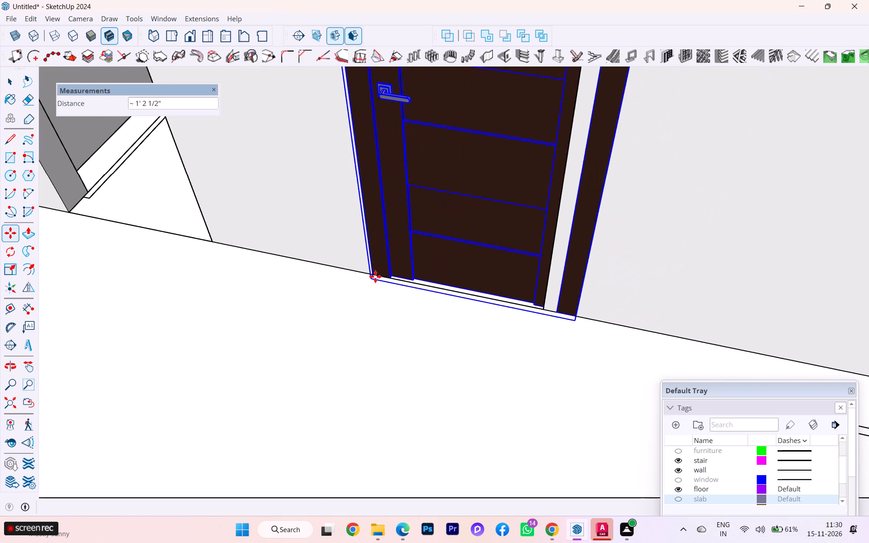
scroll(461, 287, "down", 6)
Turn on back edges and scale the door in the red and green directions to fit the opening's width.
type("ss")
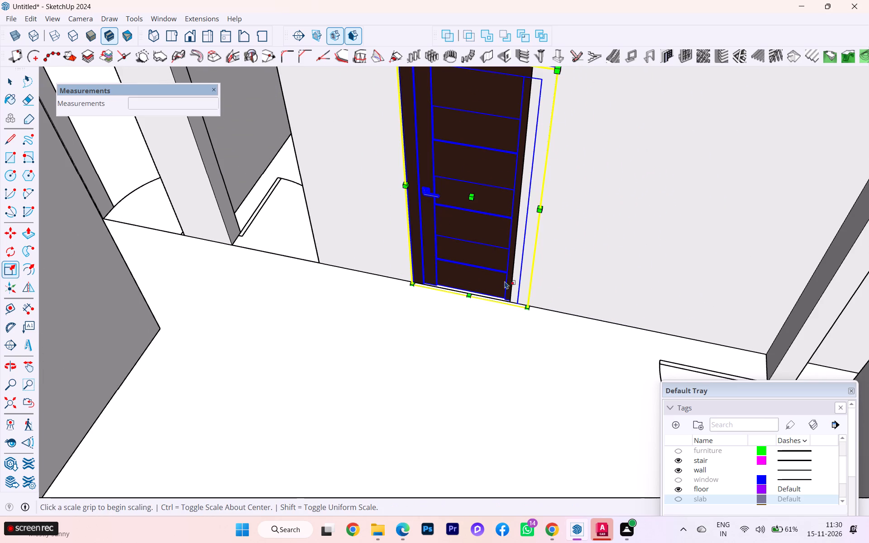
key("k")
scroll(545, 200, "up", 3)
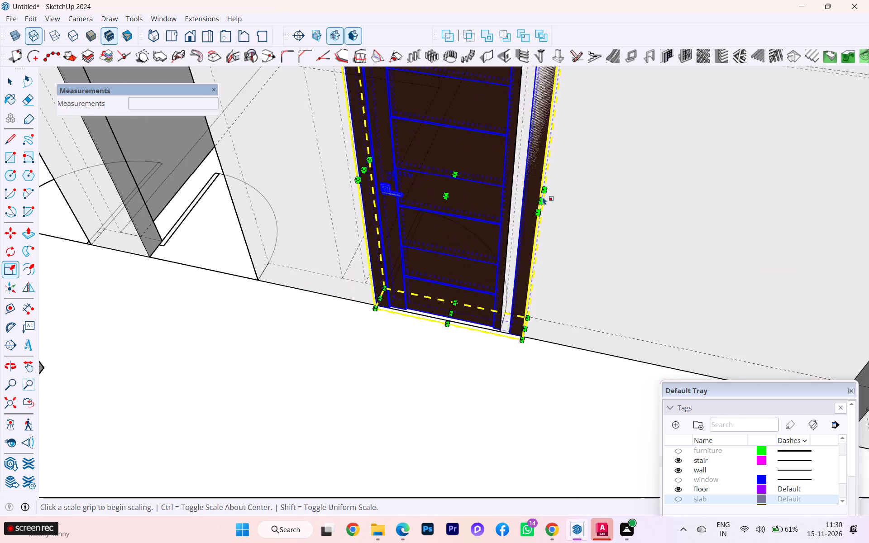
left_click(543, 189)
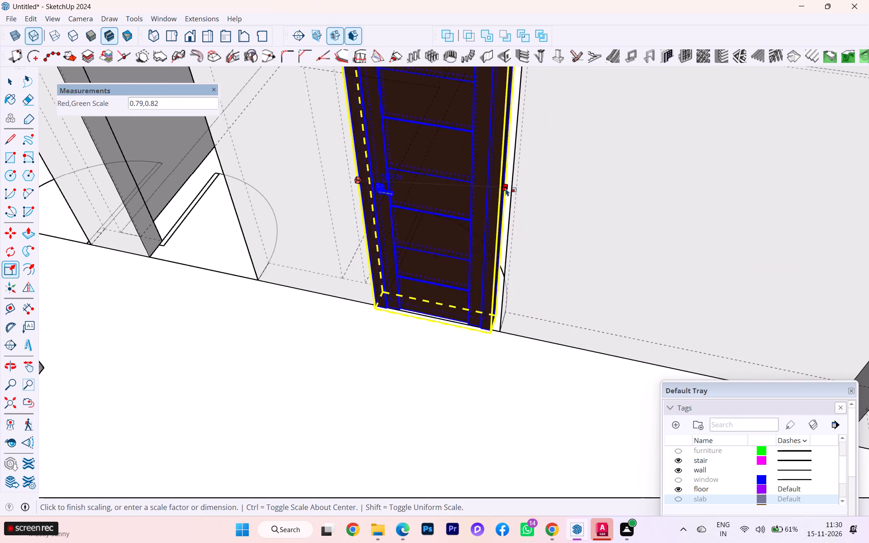
left_click(515, 187)
scroll(490, 281, "down", 3)
scroll(495, 292, "up", 1)
scroll(506, 312, "down", 4)
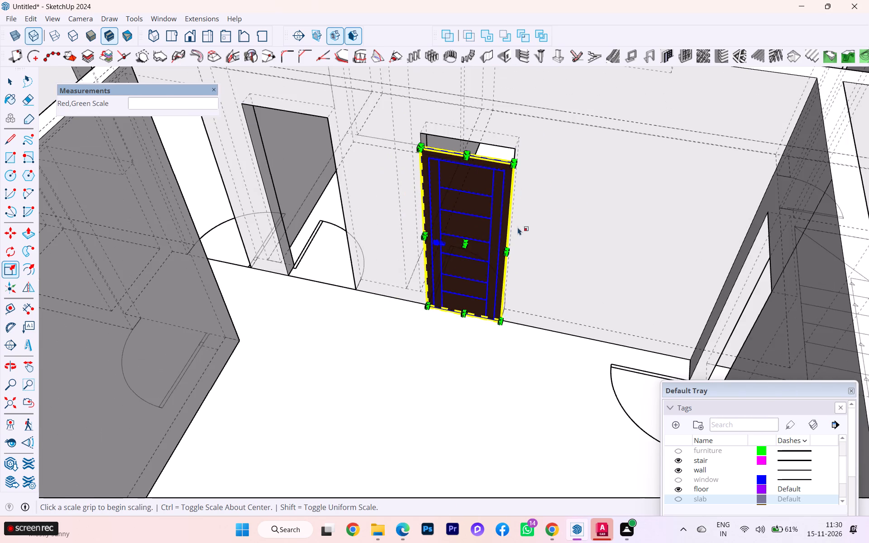
Scale the door along the blue axis so its frame reaches the top of the wall opening.
scroll(490, 152, "up", 8)
left_click(445, 163)
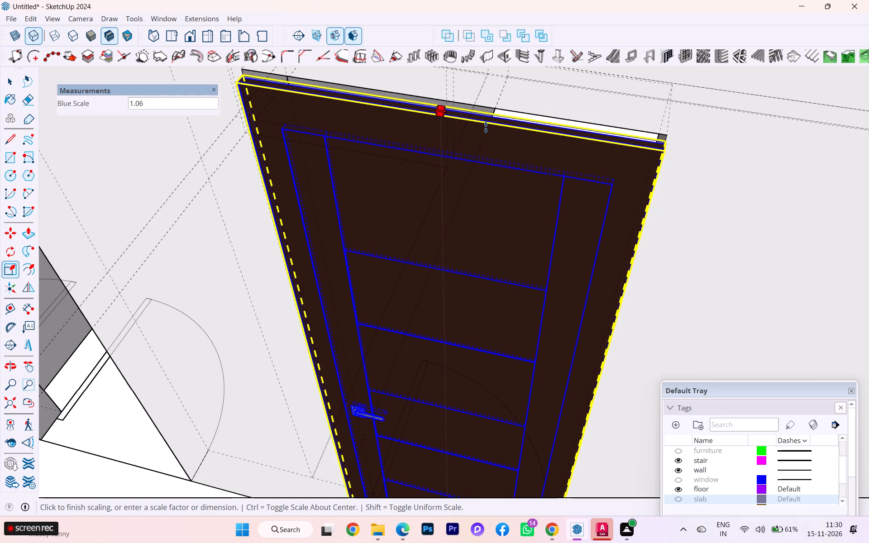
left_click(490, 109)
scroll(498, 131, "down", 1)
scroll(497, 134, "up", 1)
scroll(497, 137, "down", 5)
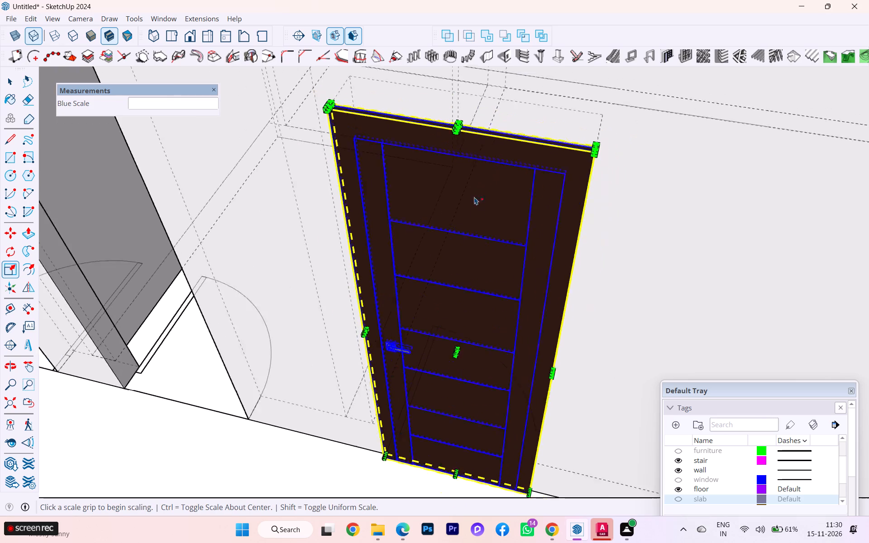
scroll(474, 199, "up", 3)
scroll(474, 197, "down", 1)
scroll(355, 407, "down", 1)
scroll(355, 407, "up", 1)
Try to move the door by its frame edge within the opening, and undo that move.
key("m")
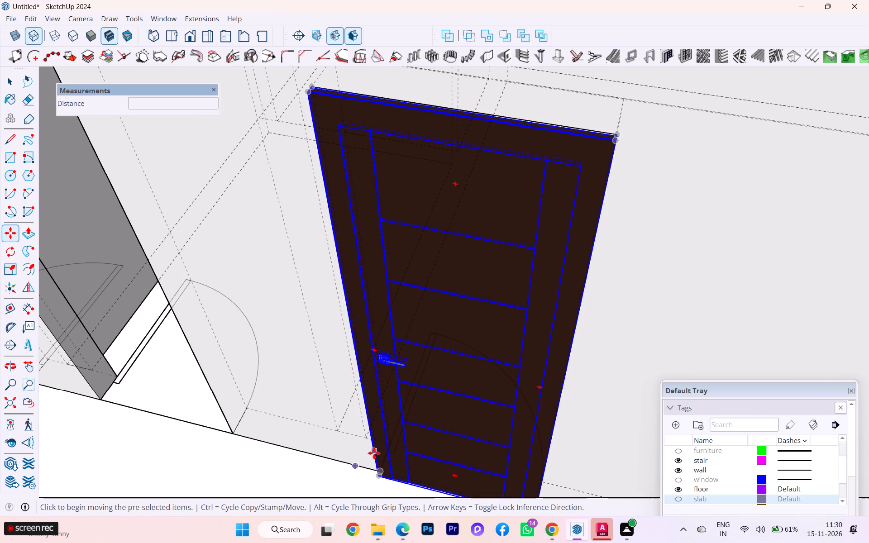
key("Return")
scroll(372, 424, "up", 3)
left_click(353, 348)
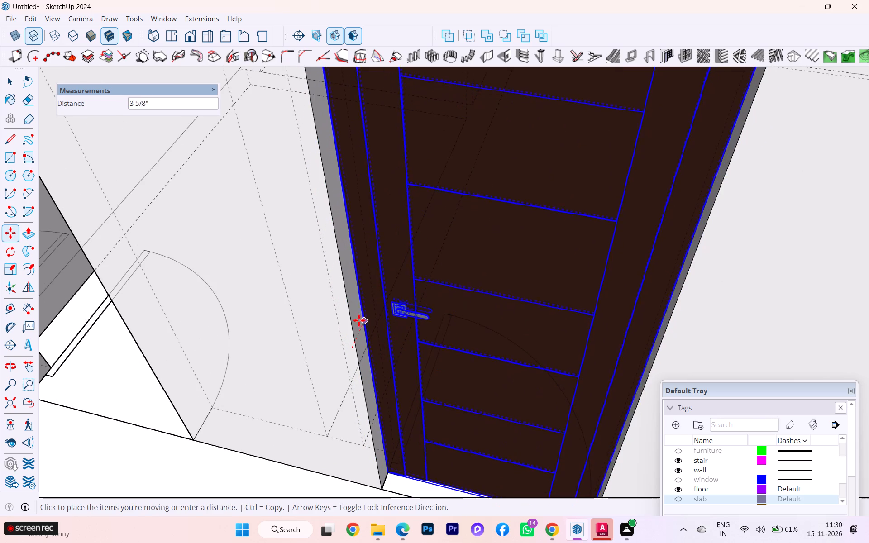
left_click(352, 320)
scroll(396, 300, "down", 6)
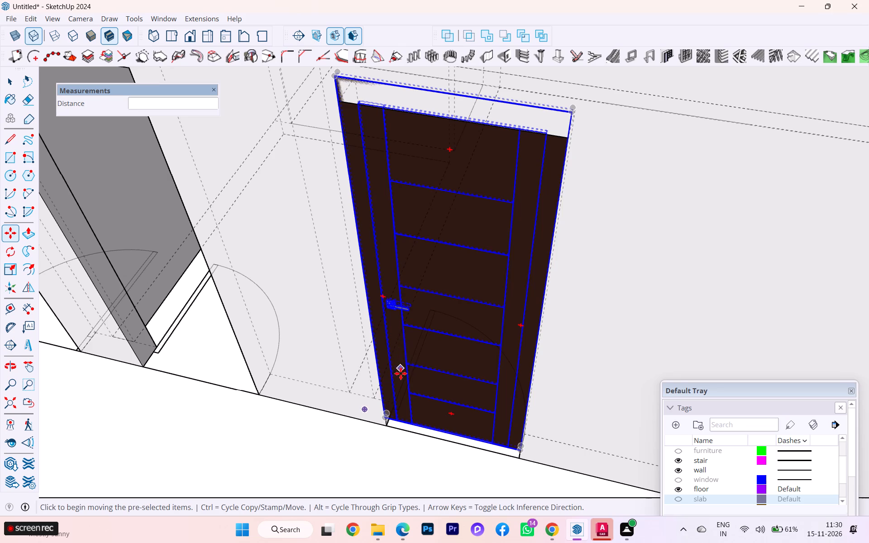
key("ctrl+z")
Move the door along the red axis to set it into the wall opening, and clear the selection.
scroll(377, 365, "down", 1)
scroll(377, 365, "up", 4)
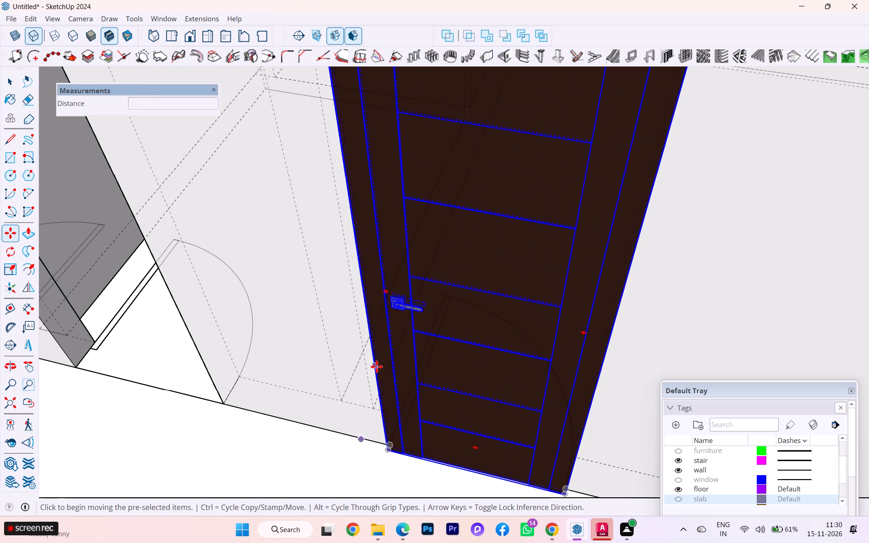
left_click(377, 367)
key("Right")
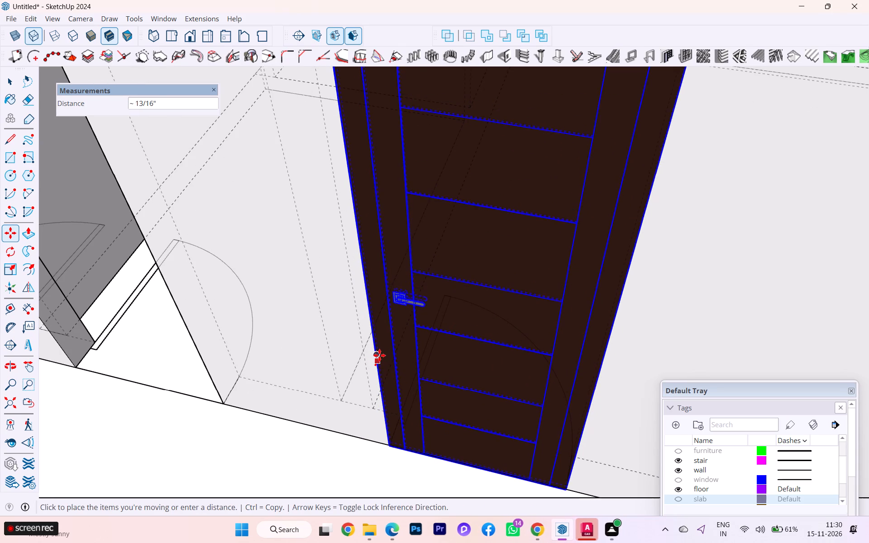
left_click(373, 348)
scroll(398, 324, "down", 1)
scroll(398, 324, "up", 1)
scroll(398, 324, "down", 3)
scroll(399, 324, "up", 3)
scroll(399, 324, "down", 2)
scroll(403, 330, "up", 2)
scroll(428, 367, "down", 3)
scroll(428, 368, "up", 1)
scroll(428, 368, "down", 2)
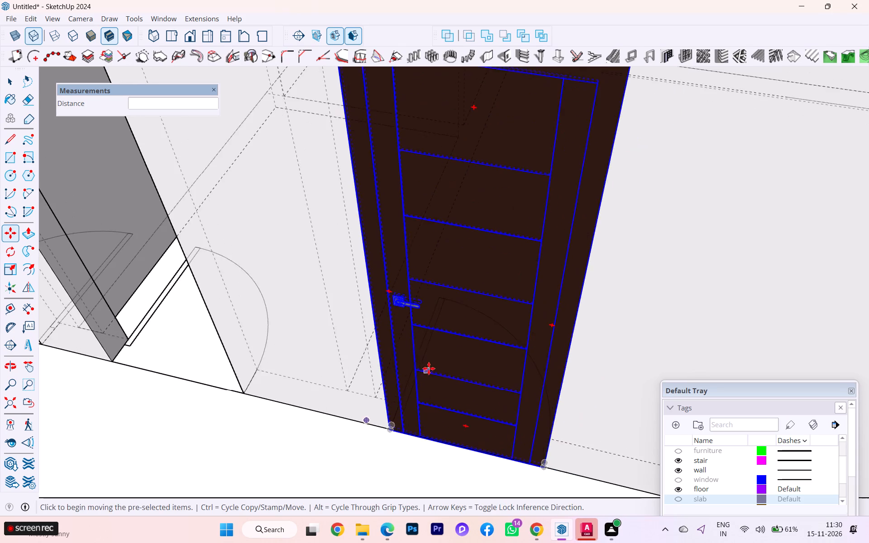
scroll(429, 368, "down", 2)
key("Escape")
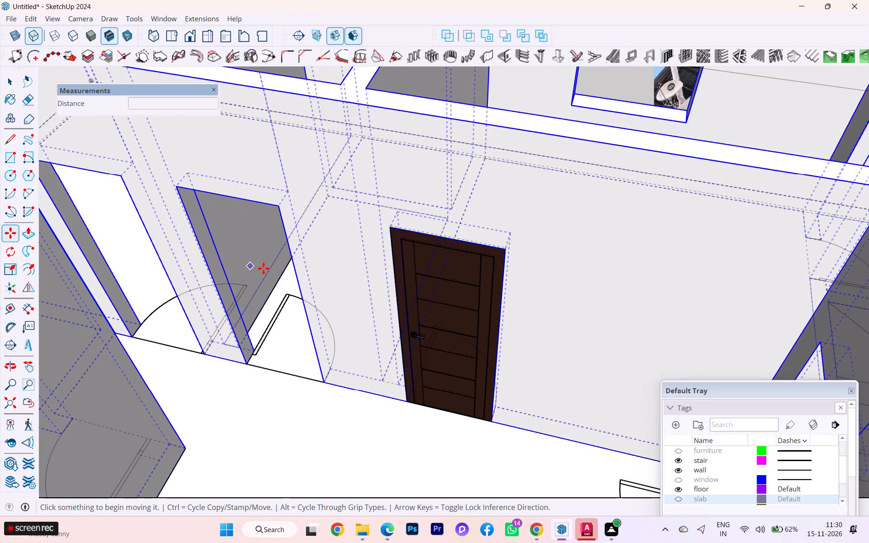
Turn off back edges and copy the fitted door by its bottom corner into the adjacent door opening along the same wall.
key("k")
scroll(484, 296, "up", 1)
scroll(484, 296, "down", 1)
scroll(484, 297, "up", 1)
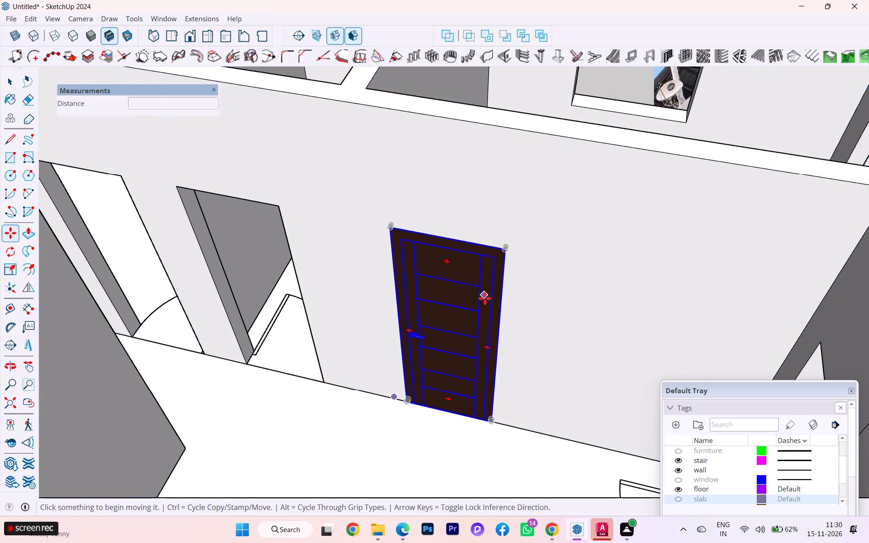
scroll(485, 298, "up", 1)
scroll(388, 323, "up", 1)
scroll(404, 359, "down", 1)
scroll(405, 361, "up", 10)
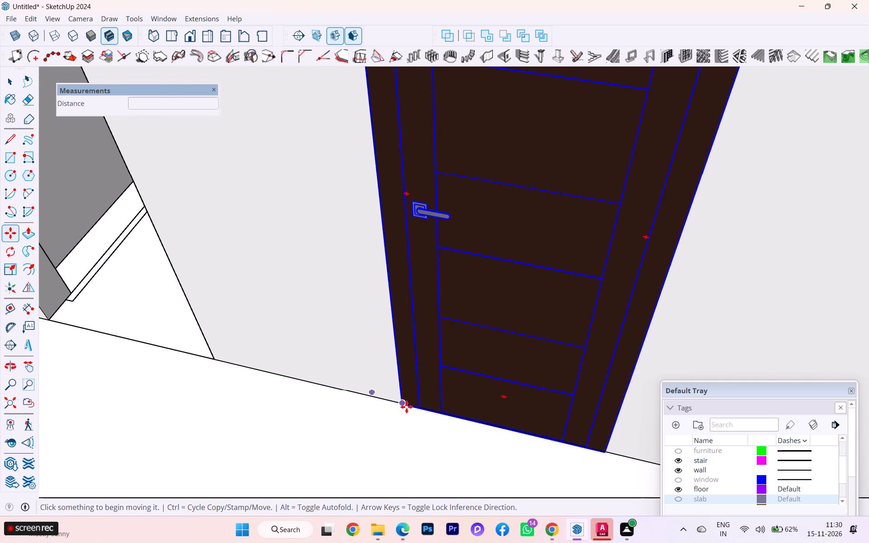
left_click(406, 407)
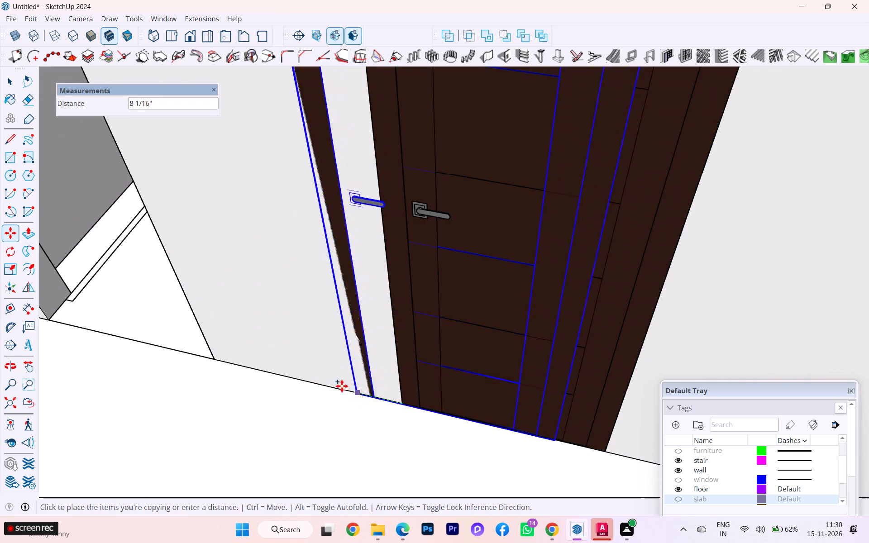
scroll(187, 330, "down", 3)
scroll(237, 335, "up", 1)
scroll(286, 343, "down", 7)
scroll(345, 358, "down", 1)
scroll(193, 327, "up", 3)
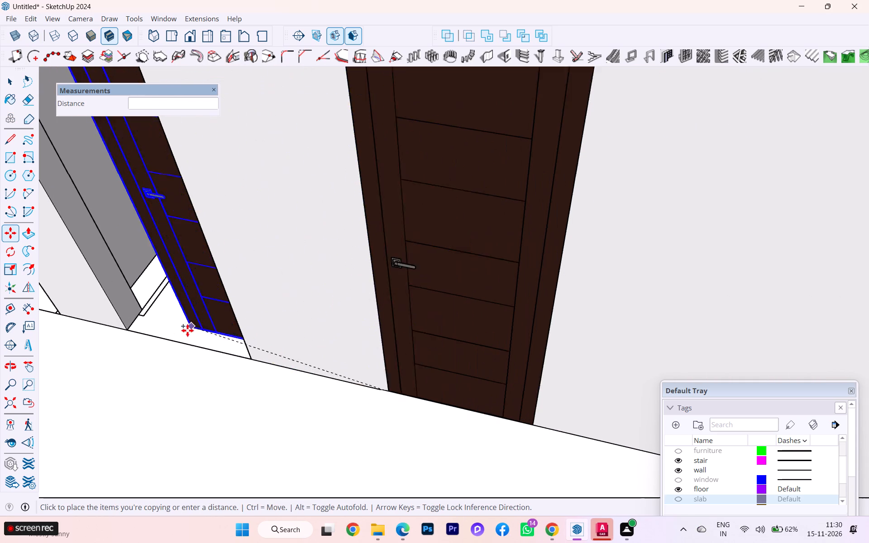
left_click(119, 329)
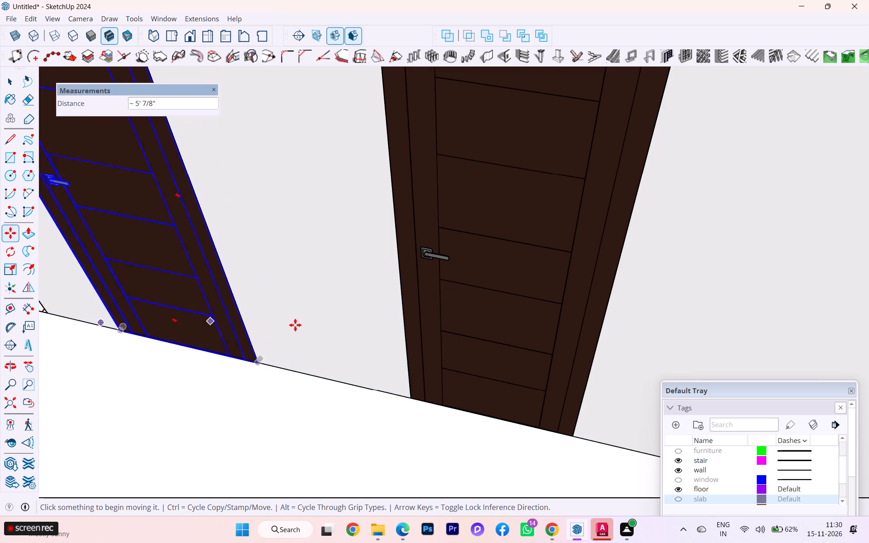
Copy the door from the second opening by its bottom corner into the third opening further along the same wall.
scroll(295, 325, "down", 4)
scroll(410, 329, "down", 2)
scroll(411, 329, "up", 1)
scroll(427, 334, "down", 2)
scroll(428, 334, "up", 1)
scroll(428, 334, "down", 5)
scroll(316, 330, "down", 1)
scroll(316, 330, "up", 1)
scroll(316, 330, "down", 1)
scroll(315, 329, "up", 1)
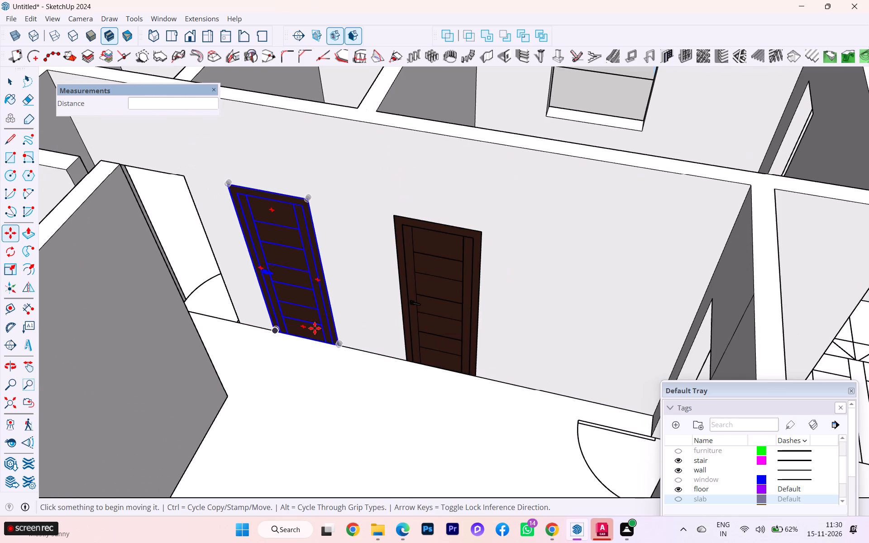
middle_click_drag(343, 329, 493, 313)
scroll(339, 385, "up", 2)
scroll(339, 385, "down", 7)
middle_click_drag(341, 395, 328, 443)
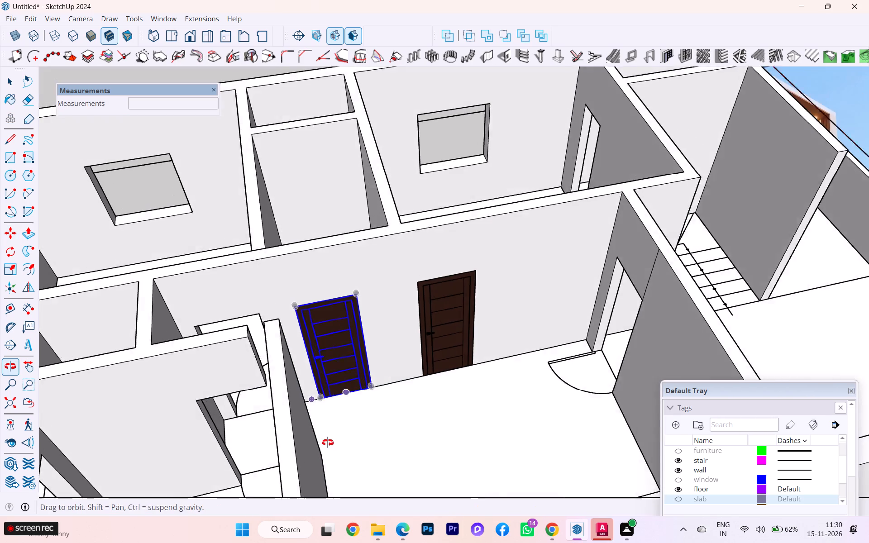
middle_click_drag(328, 443, 327, 449)
scroll(335, 409, "up", 6)
scroll(311, 396, "down", 2)
middle_click_drag(310, 408, 279, 456)
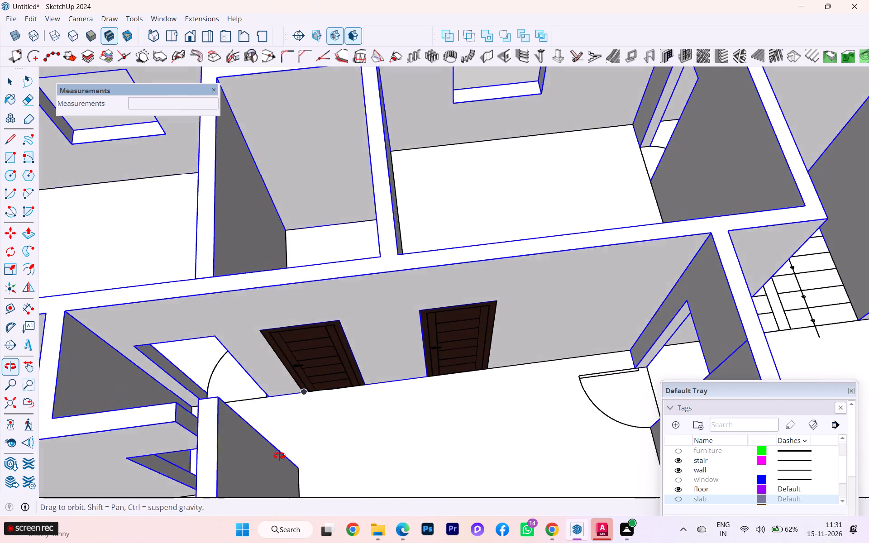
middle_click_drag(279, 456, 279, 456)
scroll(297, 393, "up", 3)
left_click(303, 388)
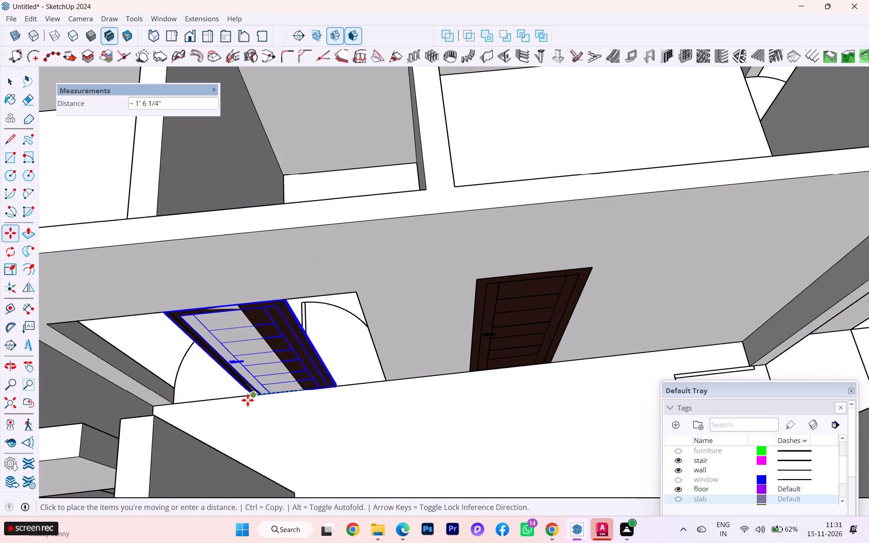
scroll(176, 404, "up", 10)
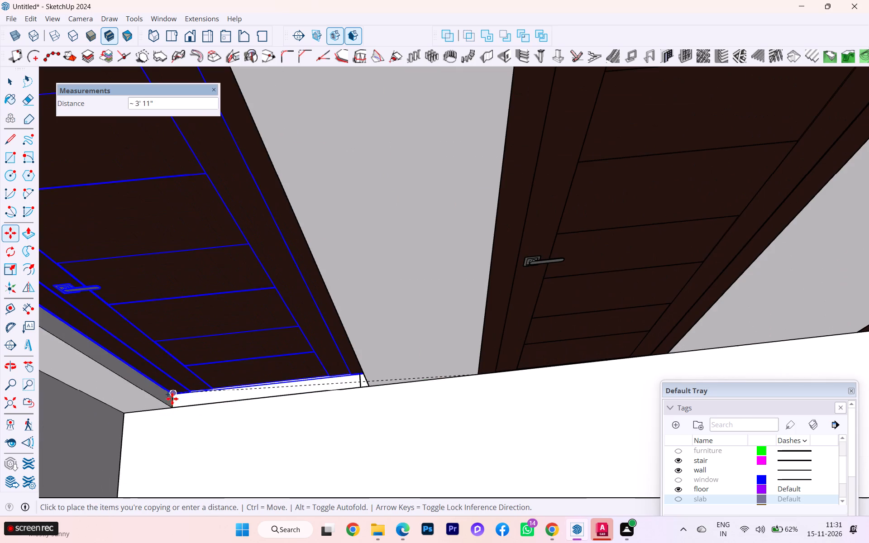
left_click(175, 409)
Open the wall group and push/pull the narrow wall end face above the kitchen door swing about 6 3/4" to meet the facing wall.
scroll(379, 312, "down", 2)
scroll(398, 307, "up", 1)
scroll(400, 306, "down", 3)
scroll(458, 265, "down", 3)
scroll(458, 265, "up", 1)
scroll(458, 265, "down", 1)
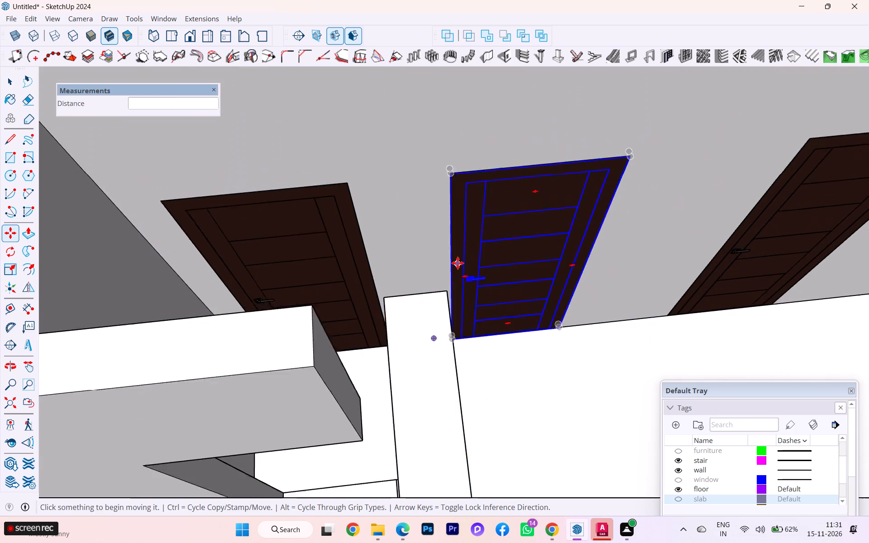
scroll(446, 237, "down", 6)
scroll(440, 228, "up", 3)
scroll(440, 228, "down", 2)
middle_click_drag(416, 219, 335, 162)
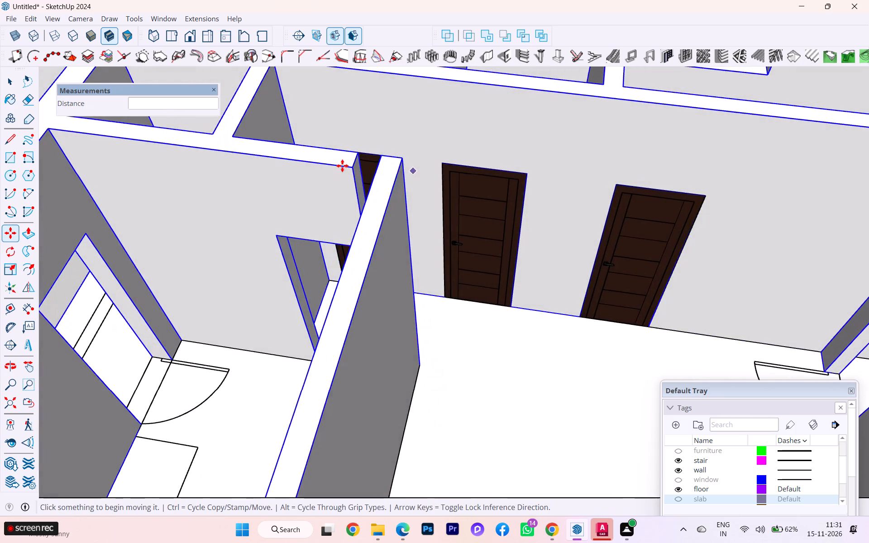
scroll(402, 182, "down", 7)
scroll(469, 217, "up", 3)
scroll(361, 252, "down", 1)
middle_click_drag(337, 261, 30, 321)
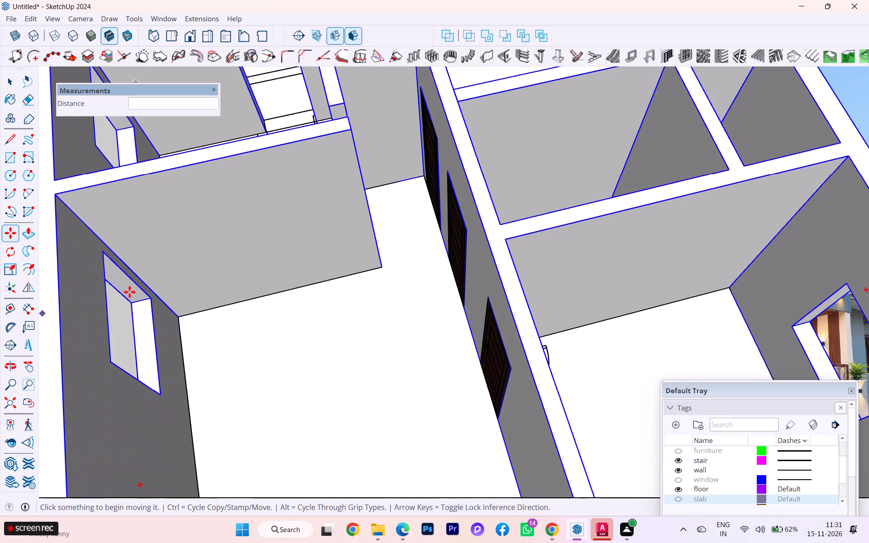
scroll(349, 181, "up", 4)
middle_click_drag(383, 179, 181, 236)
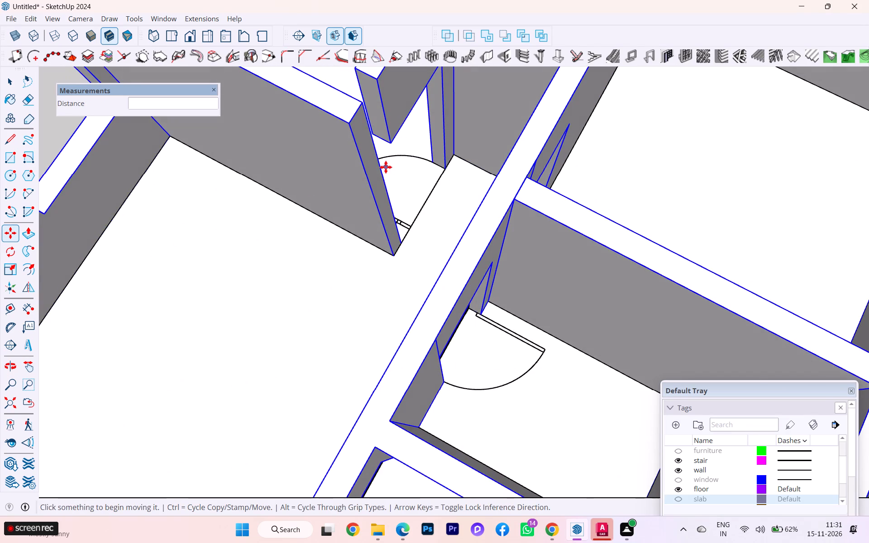
scroll(389, 167, "up", 3)
scroll(434, 170, "down", 1)
middle_click_drag(395, 178, 214, 226)
left_click(2, 82)
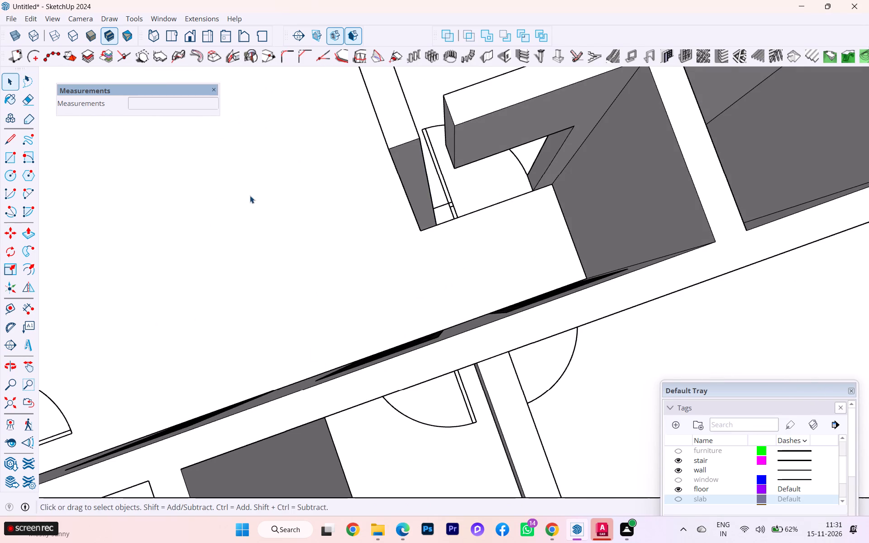
left_click(252, 197)
scroll(498, 168, "up", 1)
scroll(463, 134, "up", 3)
middle_click_drag(434, 134, 474, 122)
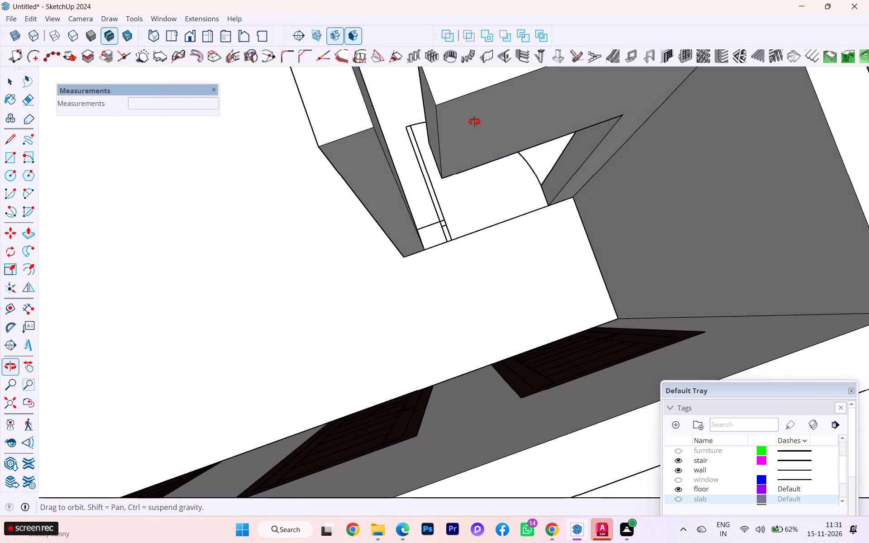
middle_click_drag(474, 122, 475, 122)
scroll(431, 128, "up", 2)
scroll(431, 128, "down", 1)
scroll(436, 166, "up", 3)
scroll(431, 231, "down", 1)
middle_click_drag(431, 231, 399, 232)
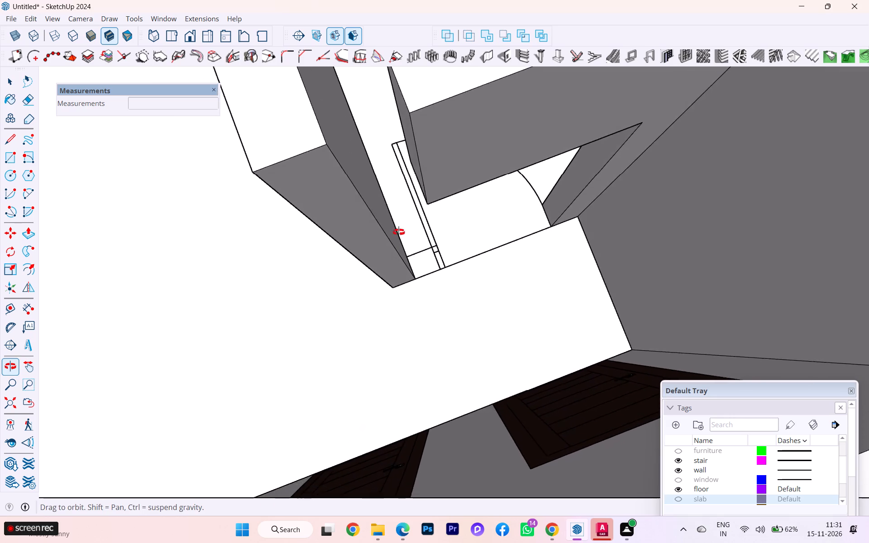
middle_click_drag(399, 232, 398, 260)
middle_click_drag(422, 233, 420, 222)
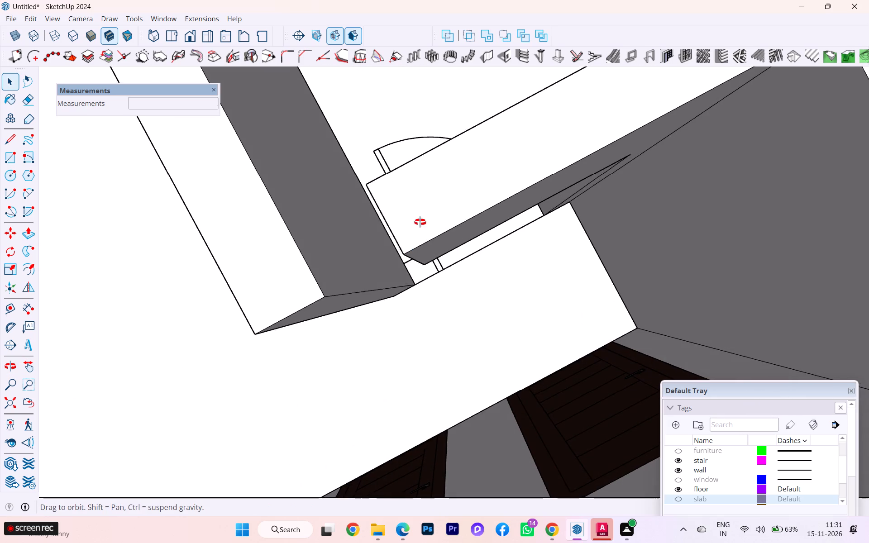
middle_click_drag(420, 222, 436, 113)
scroll(444, 162, "up", 2)
left_click(391, 186)
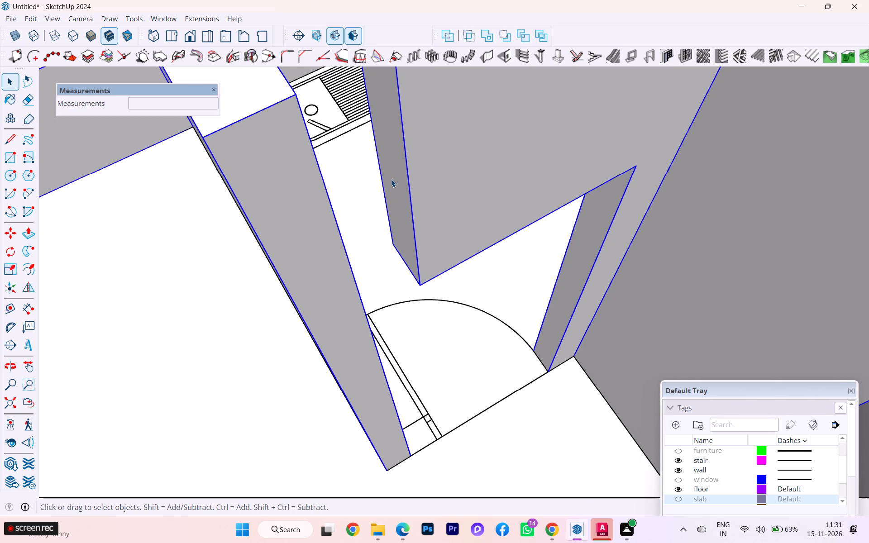
triple_click(391, 179)
left_click(393, 177)
left_click(392, 176)
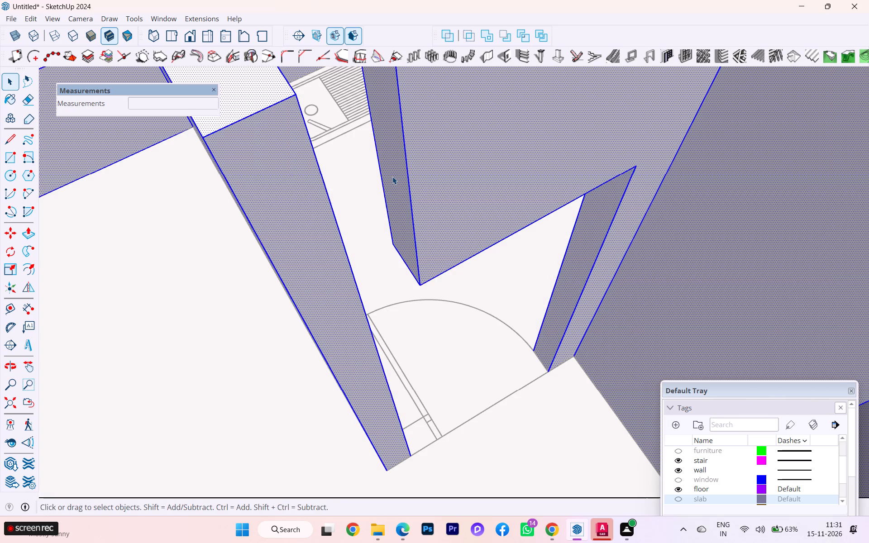
key("p")
left_click(394, 185)
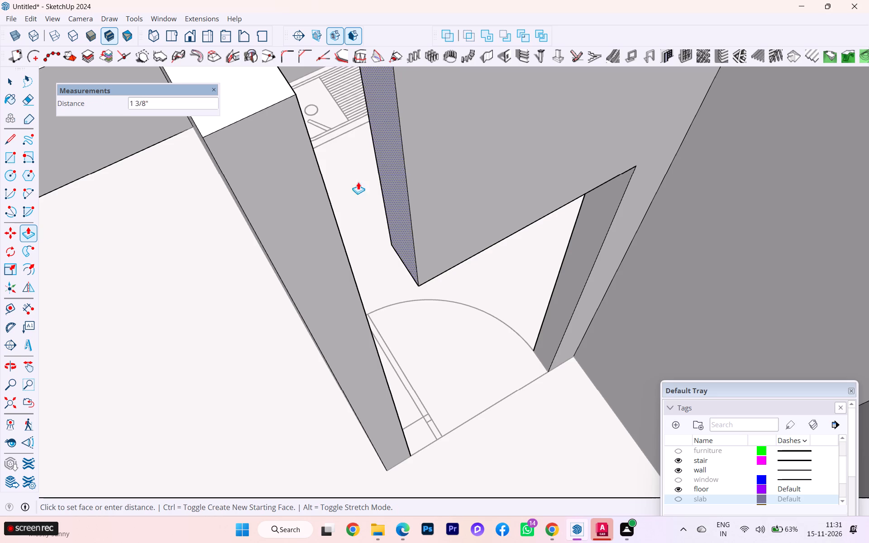
left_click(321, 185)
Copy the end edge of the kitchen doorway lintel's underside about 4 5/16" along the green axis to split off a narrow strip.
middle_click_drag(382, 179, 385, 155)
middle_click_drag(386, 145, 386, 137)
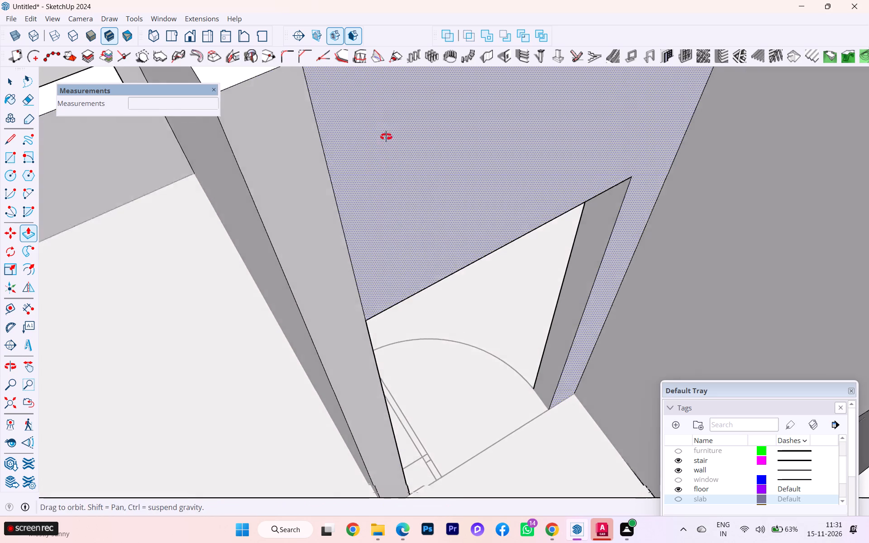
middle_click_drag(386, 137, 382, 112)
scroll(427, 162, "down", 3)
scroll(431, 172, "up", 1)
scroll(431, 173, "down", 2)
scroll(420, 284, "up", 3)
scroll(421, 292, "down", 1)
scroll(421, 293, "up", 3)
scroll(412, 318, "down", 1)
middle_click_drag(388, 290, 384, 262)
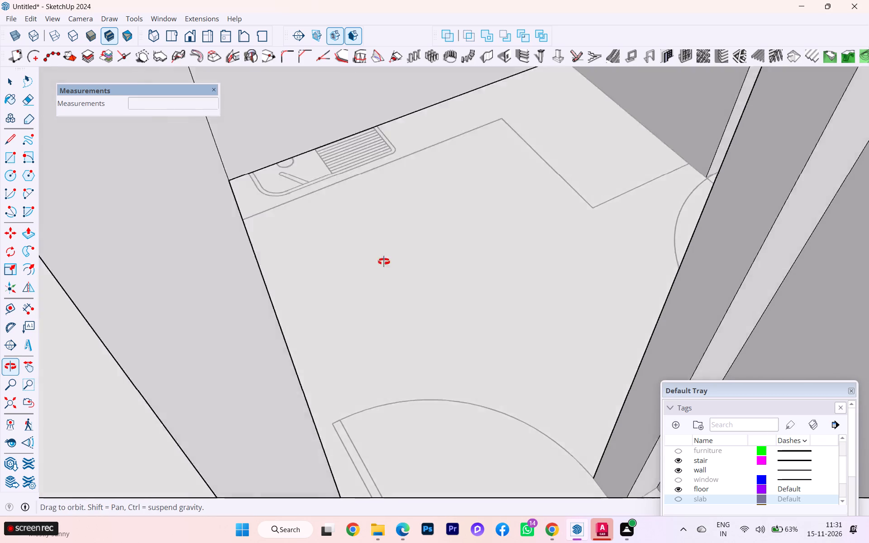
middle_click_drag(384, 262, 366, 248)
scroll(299, 236, "up", 1)
scroll(297, 238, "down", 3)
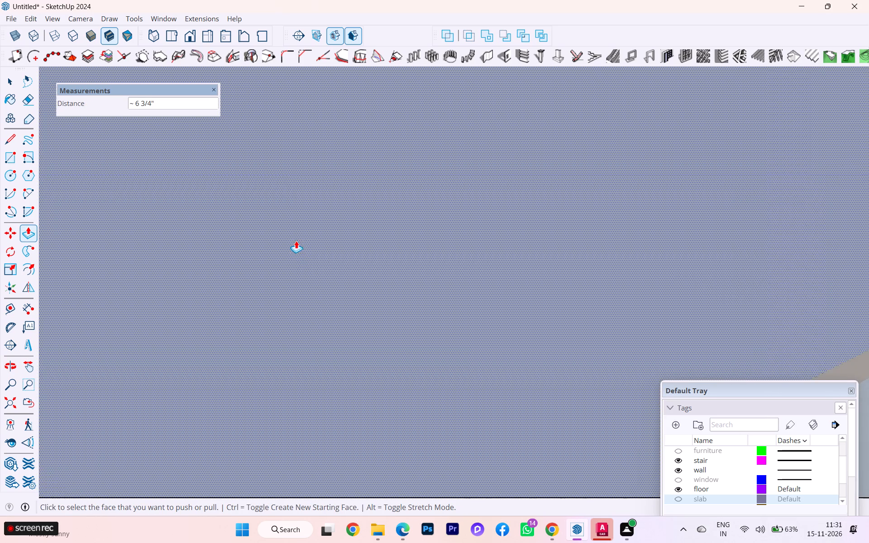
scroll(296, 241, "down", 3)
scroll(102, 301, "down", 1)
left_click(7, 397)
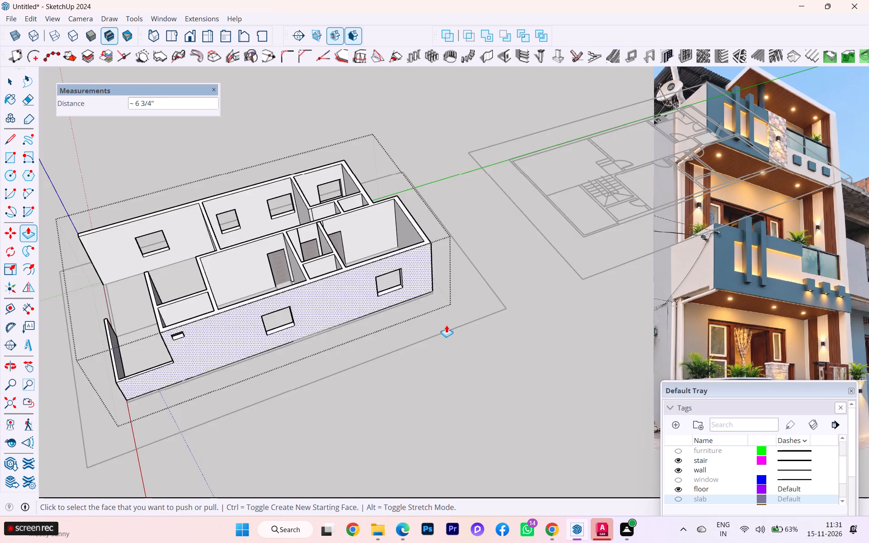
scroll(447, 324, "down", 2)
middle_click_drag(352, 311, 740, 292)
scroll(374, 361, "up", 8)
middle_click_drag(389, 365, 443, 366)
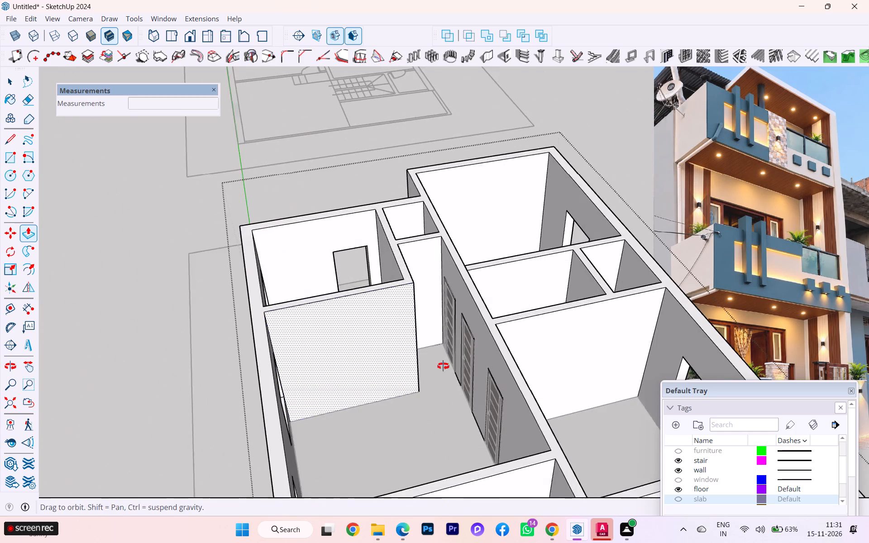
middle_click_drag(443, 366, 842, 372)
scroll(617, 274, "up", 1)
scroll(617, 274, "down", 1)
scroll(617, 274, "up", 1)
scroll(616, 274, "down", 1)
scroll(615, 274, "up", 2)
scroll(513, 273, "down", 1)
scroll(513, 273, "up", 2)
scroll(513, 273, "down", 4)
scroll(512, 274, "up", 2)
scroll(537, 315, "down", 1)
scroll(550, 334, "up", 1)
scroll(551, 337, "down", 2)
scroll(561, 357, "up", 5)
scroll(554, 357, "down", 1)
scroll(554, 357, "up", 3)
scroll(554, 357, "down", 1)
scroll(554, 357, "up", 5)
scroll(535, 341, "down", 7)
scroll(535, 340, "up", 5)
middle_click_drag(530, 332, 545, 374)
scroll(539, 310, "up", 5)
scroll(518, 146, "up", 3)
middle_click_drag(483, 150, 479, 0)
scroll(481, 237, "down", 3)
middle_click_drag(480, 227, 490, 165)
scroll(477, 223, "down", 3)
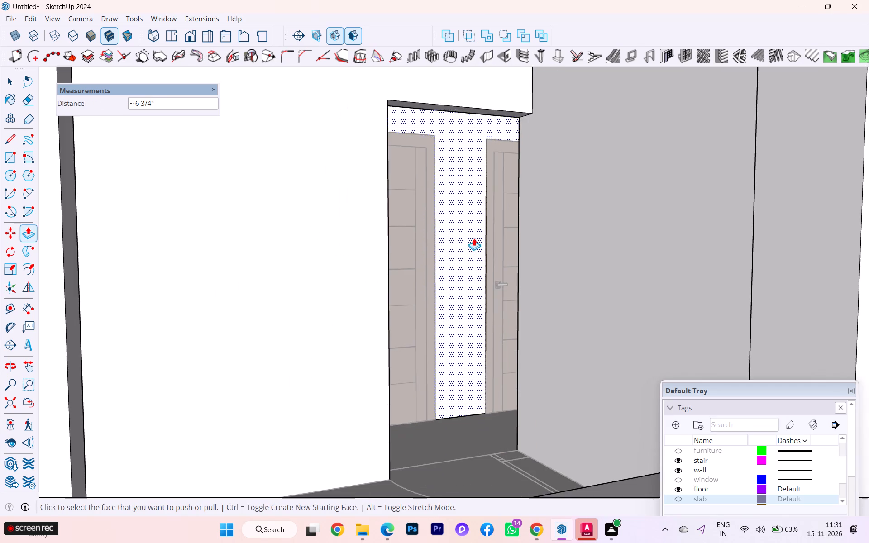
scroll(504, 114, "up", 5)
scroll(513, 95, "down", 1)
scroll(513, 95, "up", 7)
scroll(525, 110, "down", 1)
scroll(525, 110, "up", 2)
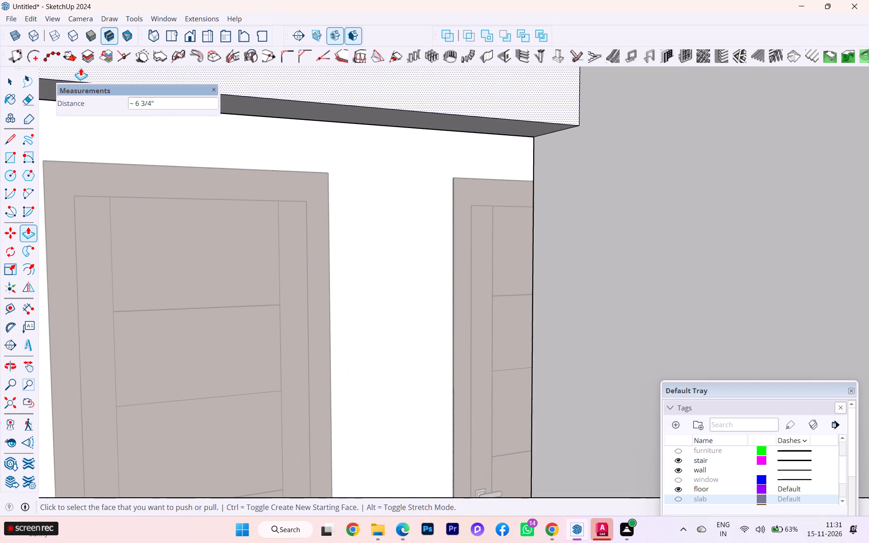
left_click(6, 81)
left_click(554, 131)
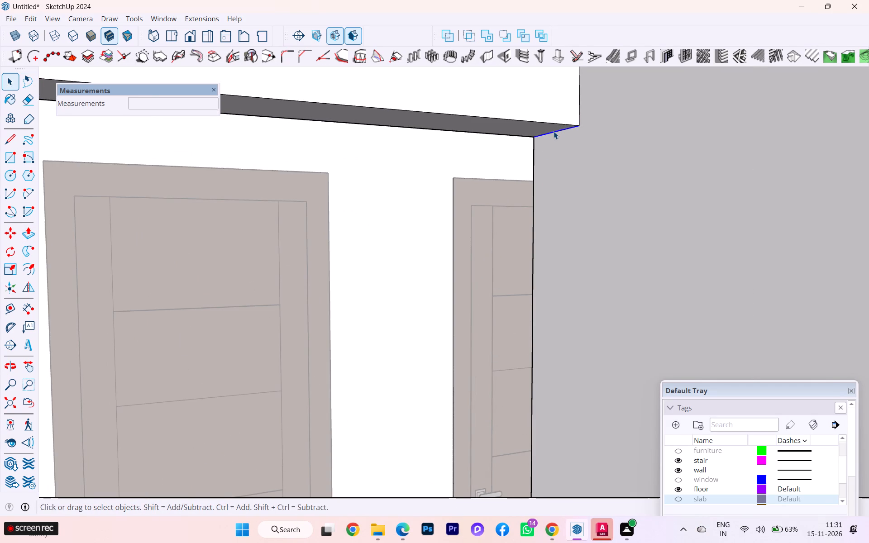
key("m")
left_click(554, 132)
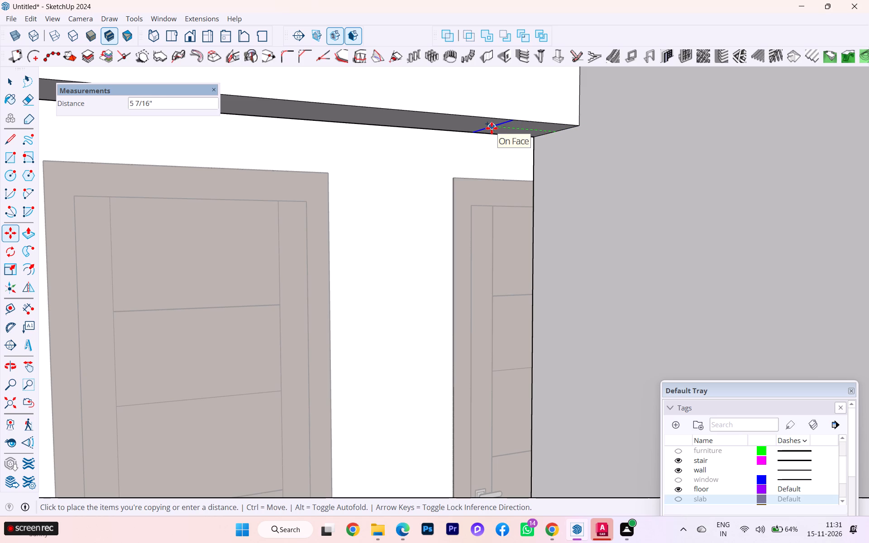
key("Left")
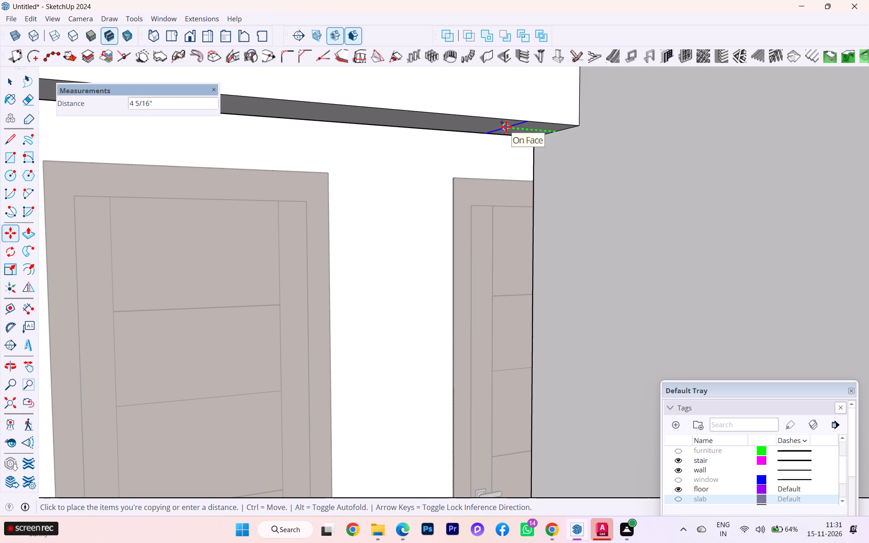
scroll(506, 127, "down", 3)
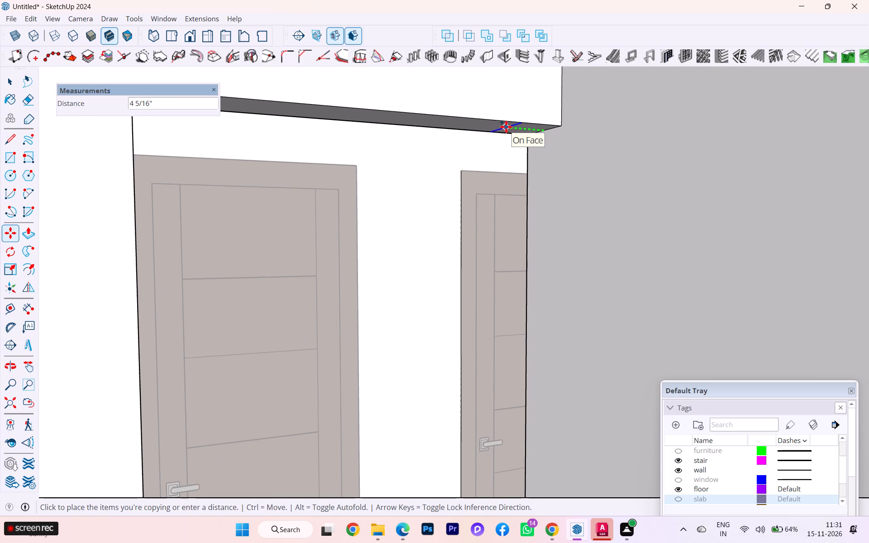
left_click(506, 127)
key("Escape")
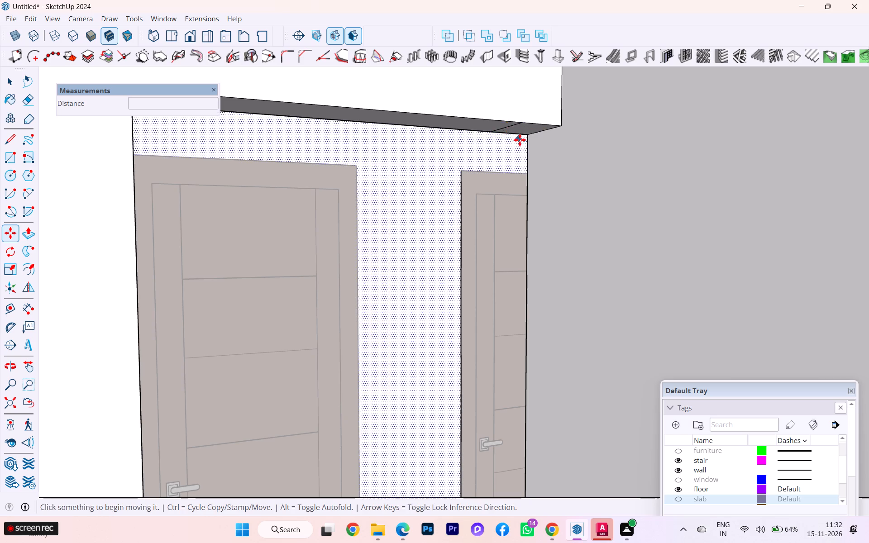
Push/pull the narrow strip on the underside of the kitchen doorway lintel 7' down to the floor.
scroll(520, 141, "down", 2)
scroll(519, 149, "up", 3)
scroll(517, 143, "down", 1)
scroll(516, 142, "up", 1)
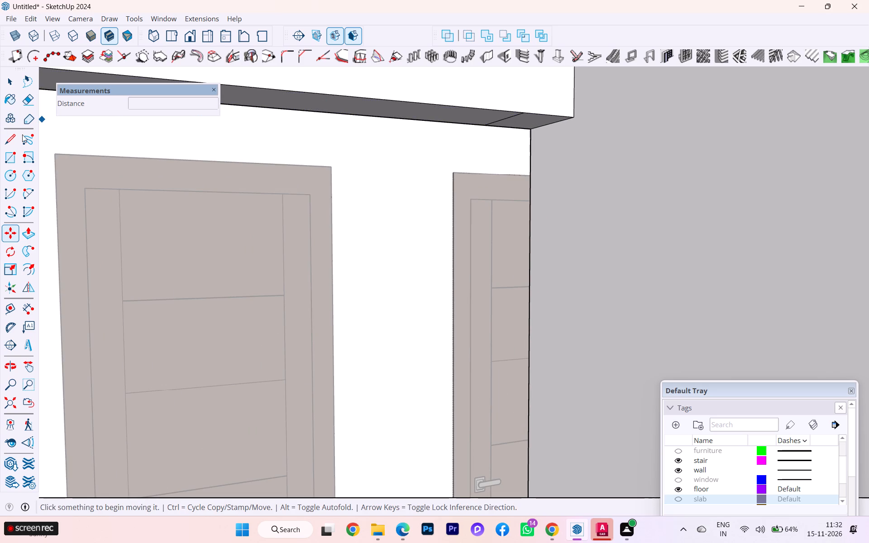
left_click(28, 229)
left_click(529, 120)
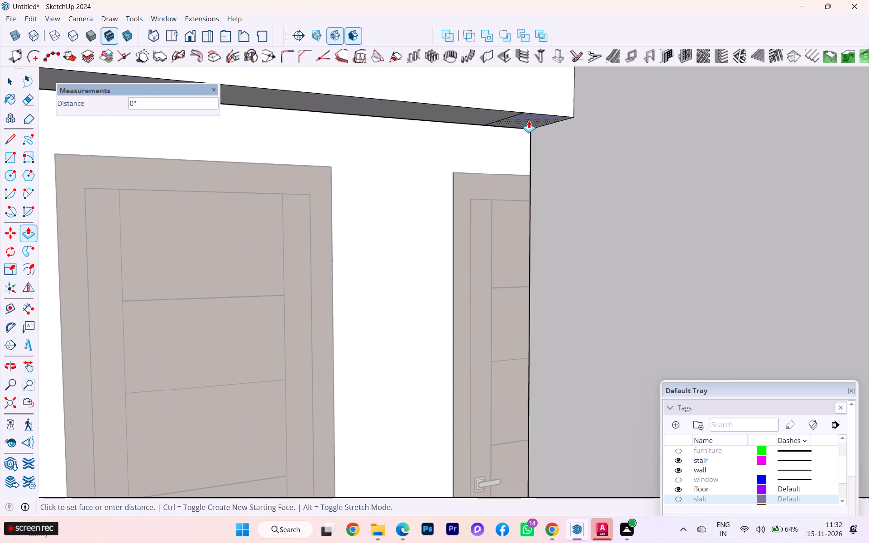
scroll(525, 238, "down", 1)
scroll(524, 239, "up", 2)
scroll(524, 239, "down", 2)
scroll(519, 240, "up", 1)
scroll(516, 239, "down", 6)
scroll(508, 212, "up", 1)
scroll(508, 212, "down", 10)
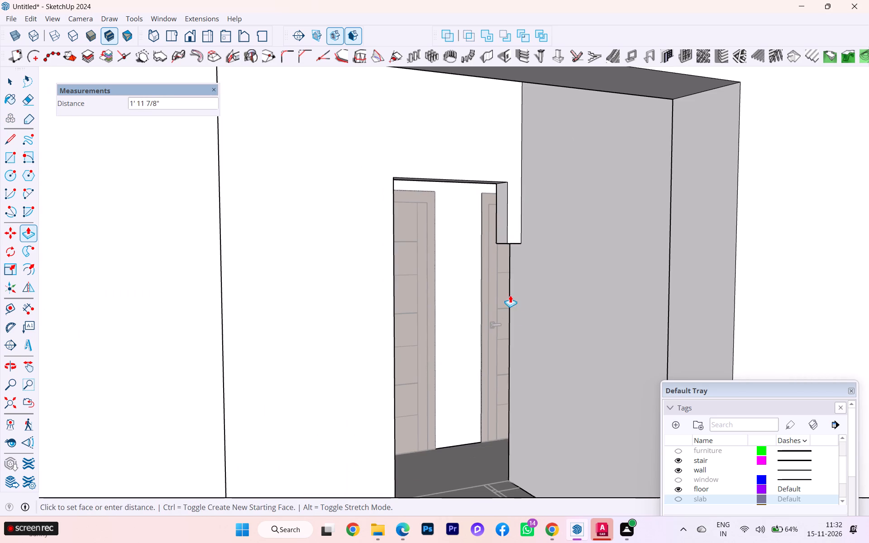
scroll(540, 418, "up", 2)
scroll(506, 434, "down", 2)
scroll(518, 483, "up", 3)
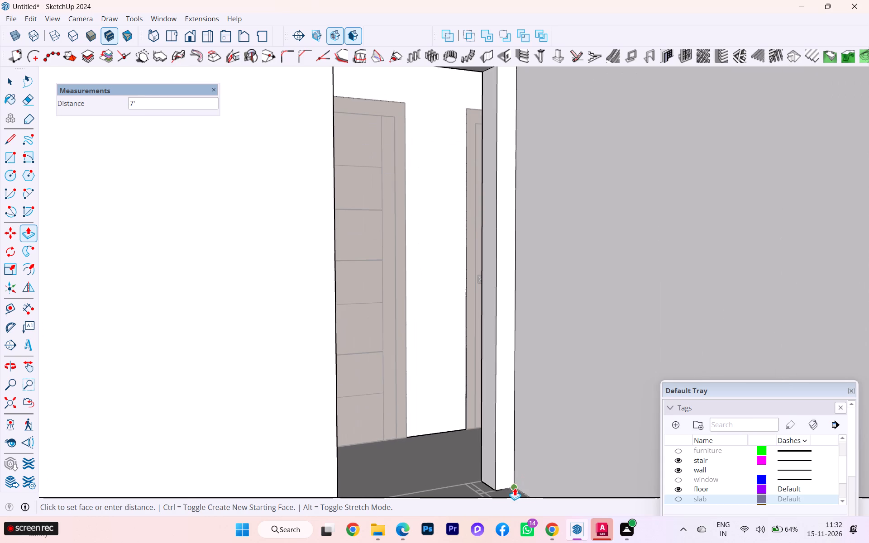
scroll(503, 488, "up", 7)
left_click(501, 489)
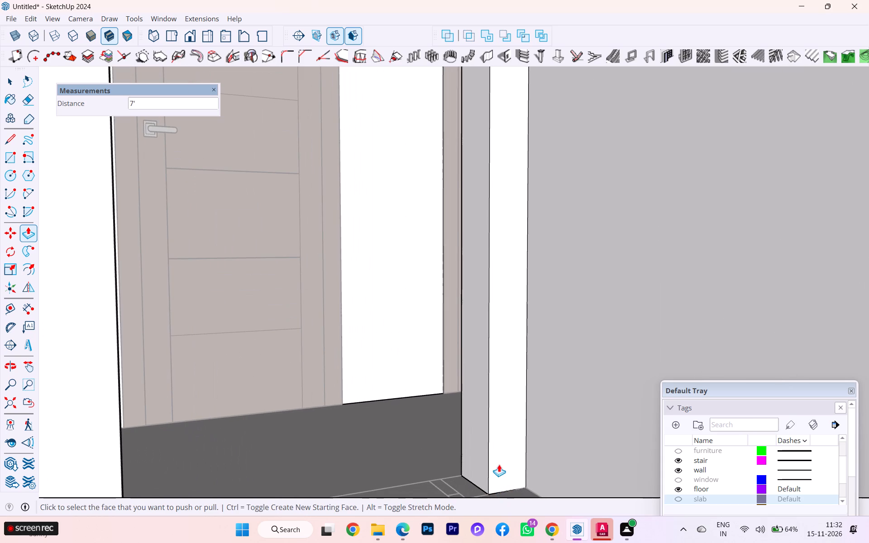
Push/pull the new jamb's inner face about 2 7/16" to the floor plan's line intersection, and close the wall group.
left_click(476, 350)
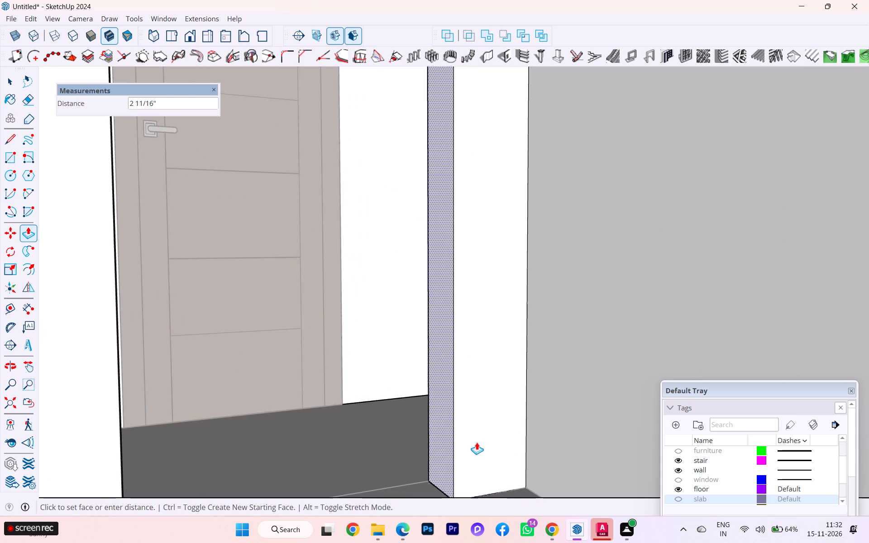
scroll(494, 389, "down", 3)
scroll(503, 454, "up", 2)
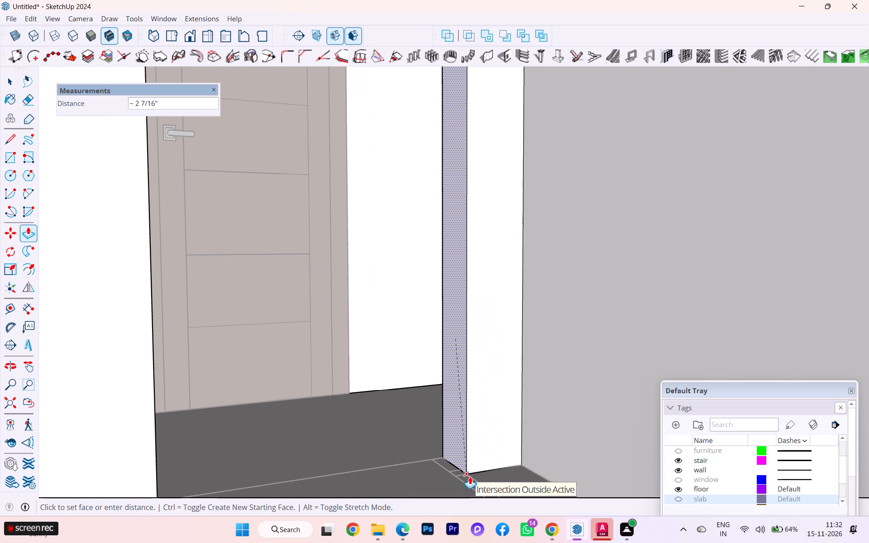
left_click(470, 476)
scroll(473, 348, "down", 3)
scroll(474, 348, "up", 1)
scroll(474, 348, "down", 1)
scroll(474, 348, "up", 2)
scroll(486, 305, "down", 5)
scroll(487, 286, "up", 1)
scroll(488, 286, "down", 3)
scroll(497, 274, "up", 1)
scroll(497, 274, "down", 3)
scroll(497, 274, "up", 4)
scroll(497, 274, "down", 3)
scroll(497, 274, "up", 1)
scroll(497, 274, "down", 1)
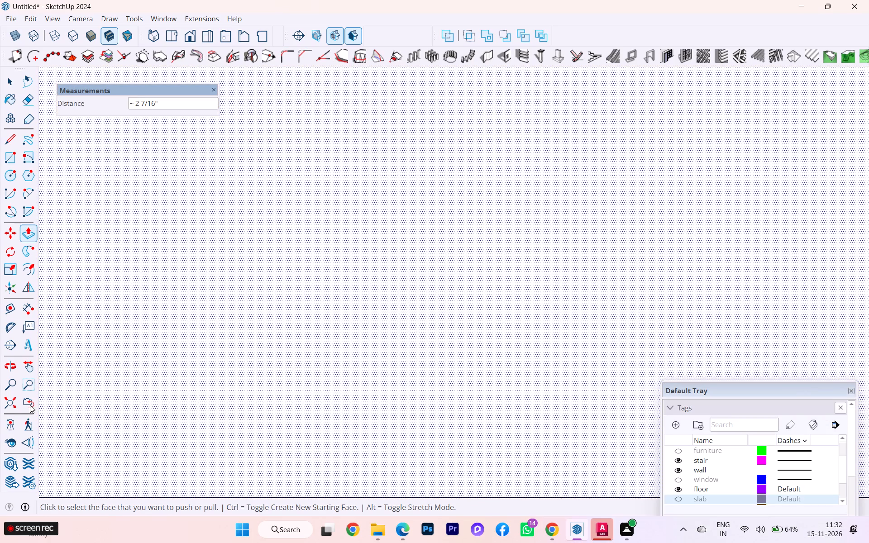
left_click(14, 405)
left_click(315, 363)
scroll(563, 279, "up", 1)
scroll(563, 279, "down", 2)
scroll(563, 279, "up", 1)
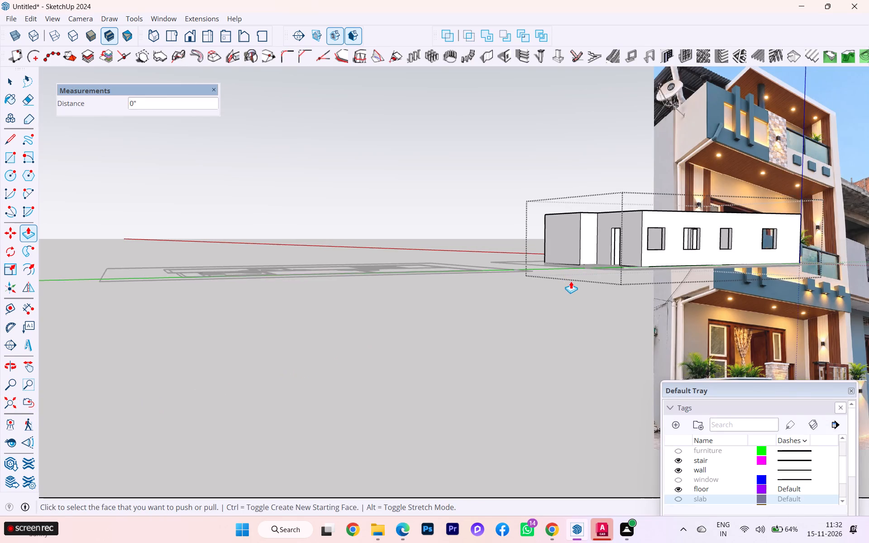
scroll(576, 283, "down", 2)
middle_click_drag(576, 288, 575, 405)
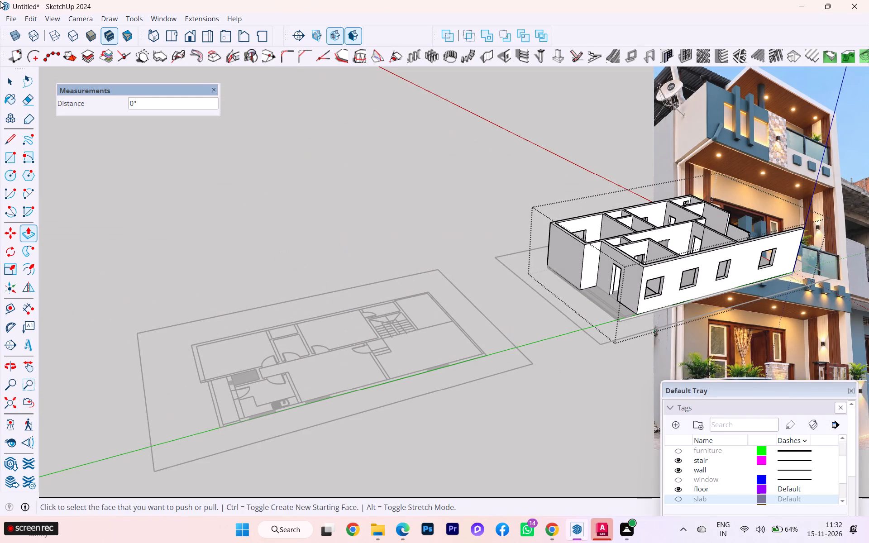
left_click(15, 81)
left_click(390, 202)
Inside the wall group, erase the leftover vertical edge on the wall face beside the kitchen doorway.
scroll(258, 242, "up", 1)
scroll(254, 242, "down", 2)
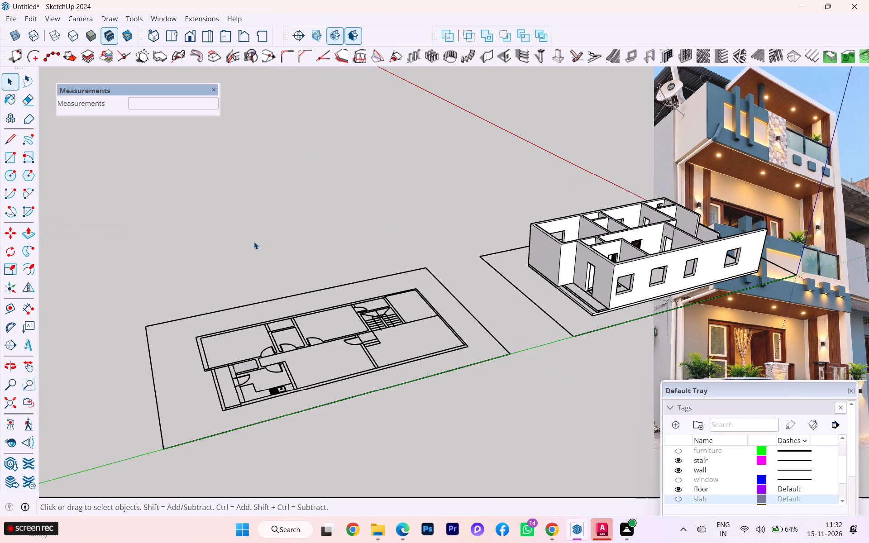
middle_click_drag(255, 243, 0, 248)
scroll(334, 271, "up", 3)
scroll(611, 345, "down", 2)
middle_click_drag(582, 338, 488, 335)
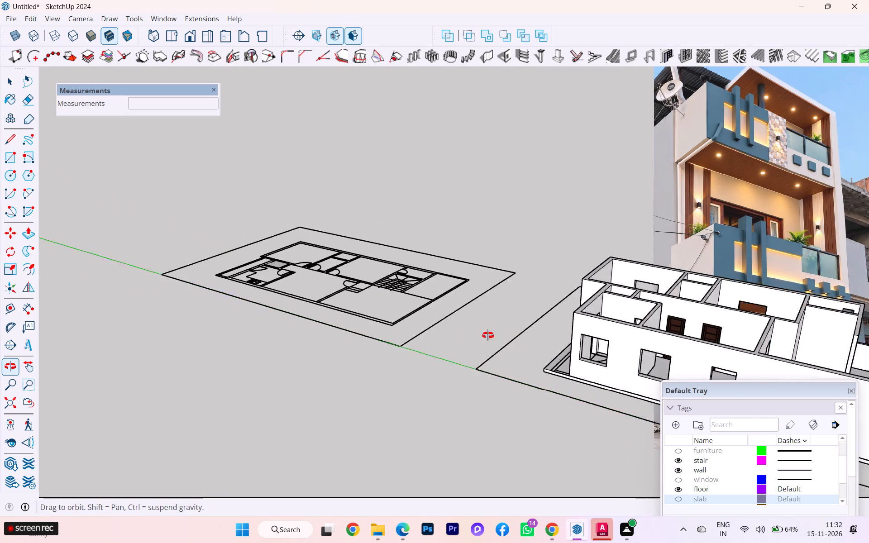
middle_click_drag(488, 335, 249, 308)
scroll(384, 293, "down", 1)
scroll(384, 293, "up", 5)
scroll(590, 402, "down", 6)
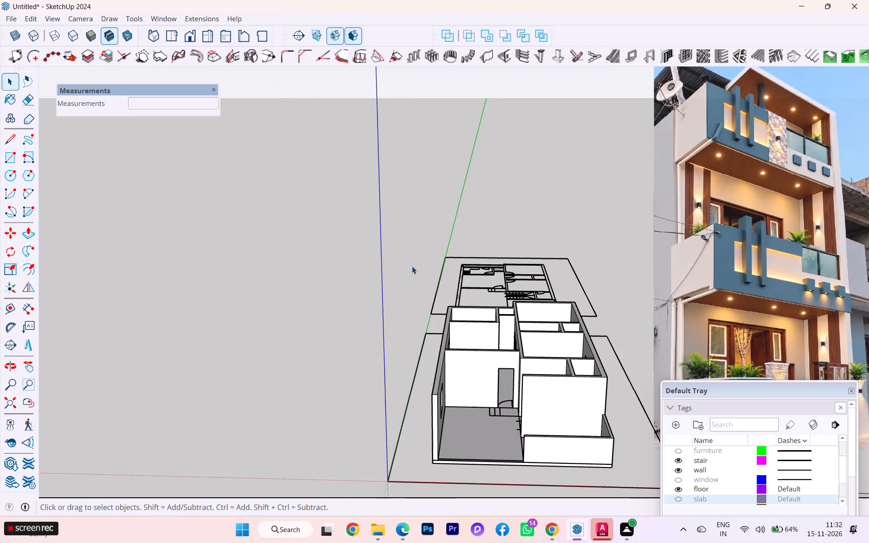
scroll(412, 266, "down", 2)
scroll(403, 269, "up", 6)
scroll(529, 413, "down", 1)
scroll(530, 413, "up", 8)
scroll(523, 382, "down", 1)
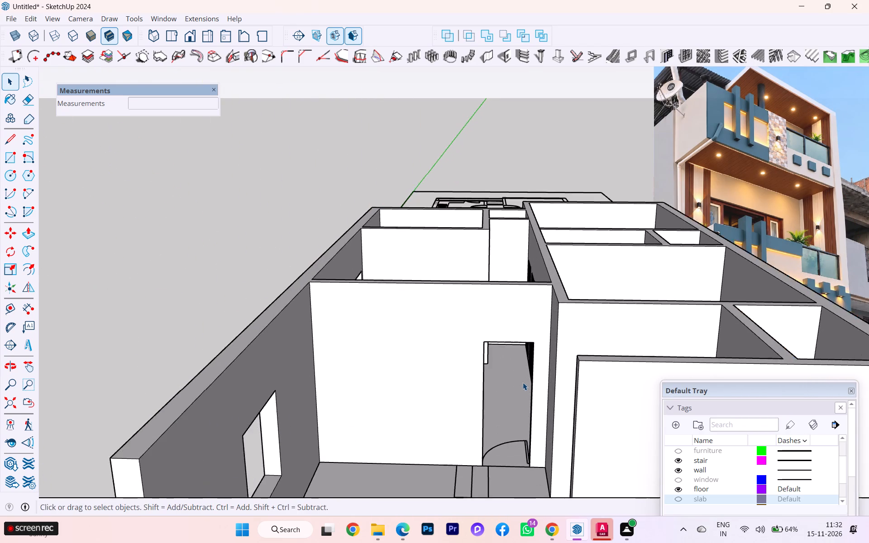
scroll(509, 327, "down", 3)
scroll(509, 327, "up", 1)
scroll(509, 327, "down", 3)
middle_click_drag(520, 332, 589, 366)
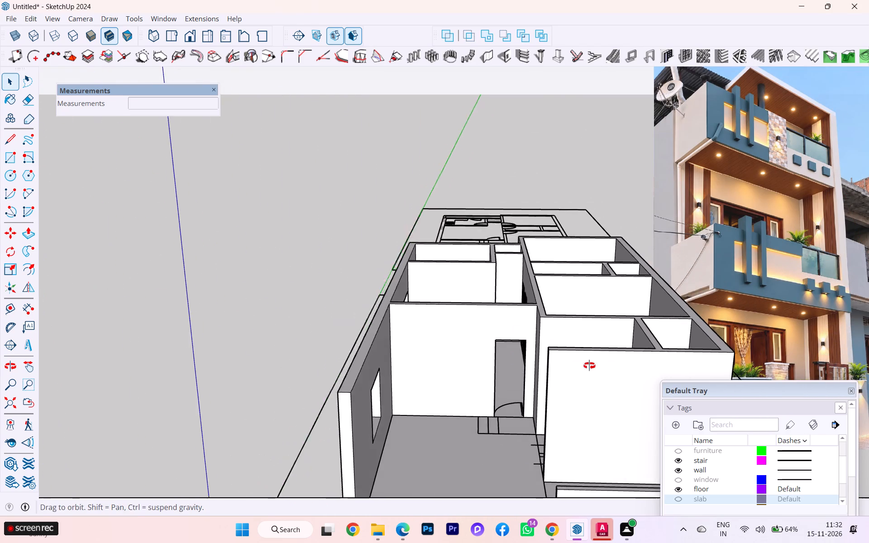
middle_click_drag(589, 366, 750, 391)
scroll(510, 245, "up", 5)
scroll(362, 229, "up", 7)
scroll(408, 264, "down", 1)
scroll(408, 264, "up", 2)
scroll(411, 273, "down", 1)
middle_click_drag(408, 275, 184, 296)
scroll(244, 276, "up", 3)
scroll(248, 273, "down", 1)
scroll(248, 273, "up", 5)
scroll(287, 288, "down", 5)
middle_click_drag(281, 295, 255, 302)
middle_click_drag(242, 303, 230, 303)
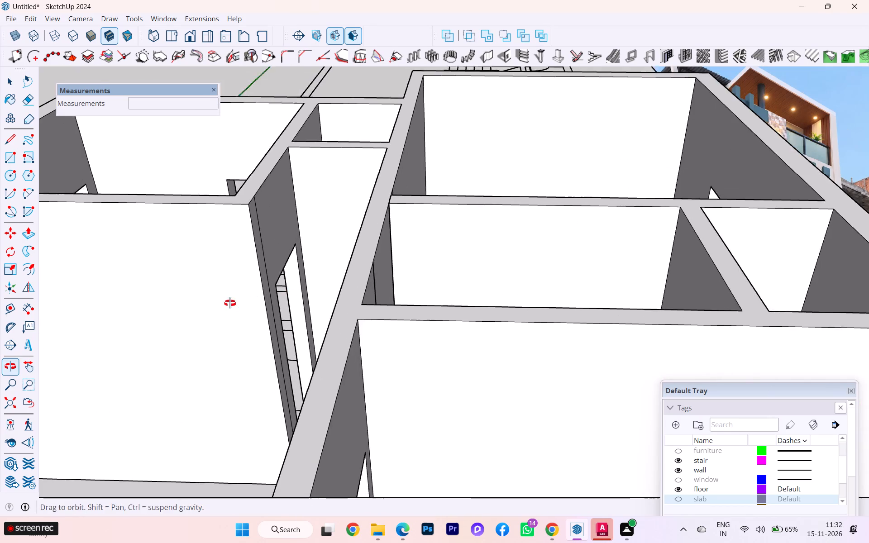
middle_click_drag(230, 303, 216, 303)
left_click(232, 257)
left_click(229, 253)
scroll(235, 245, "up", 2)
double_click(235, 244)
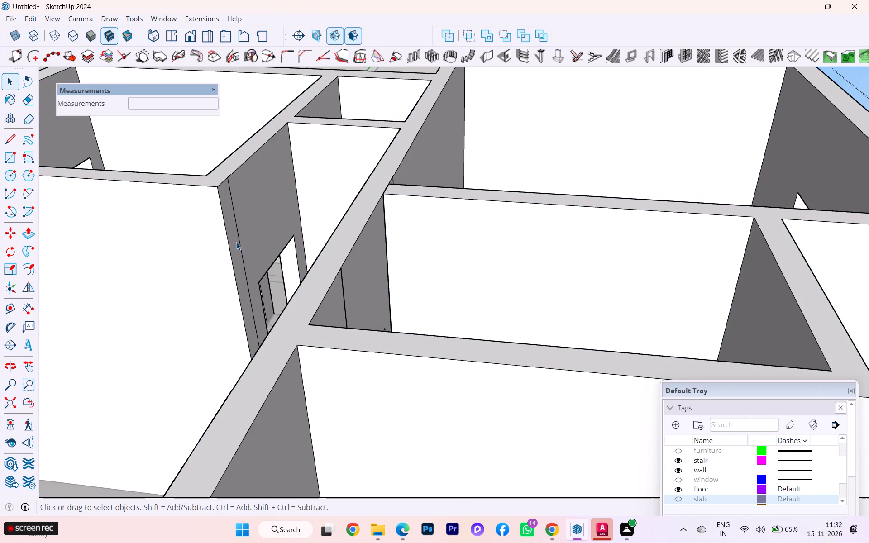
key("e")
left_click(237, 224)
scroll(248, 227, "up", 1)
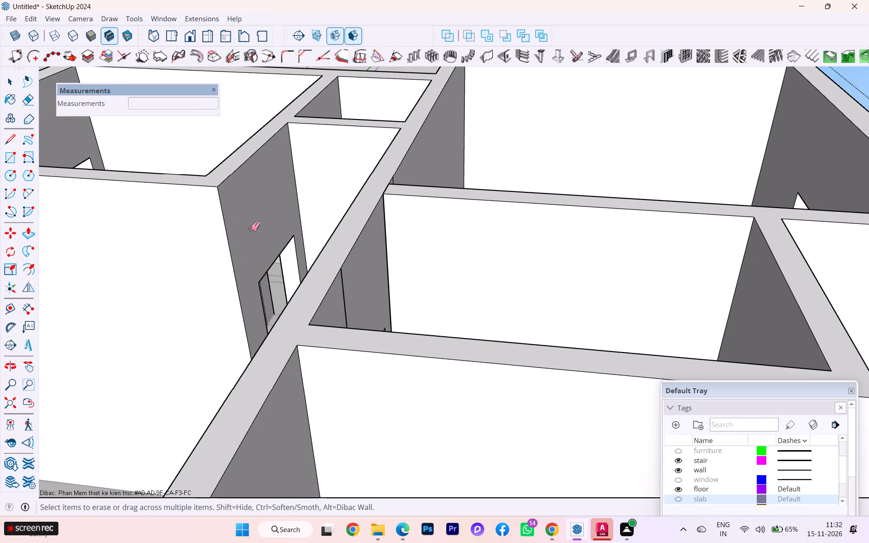
scroll(251, 229, "down", 1)
middle_click_drag(270, 240, 462, 242)
left_click(10, 83)
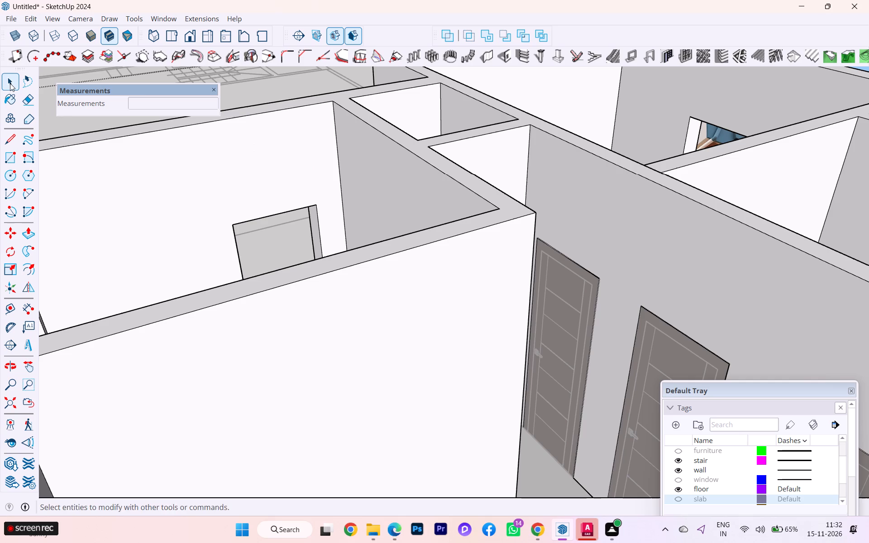
left_click(256, 94)
left_click(303, 89)
left_click(295, 82)
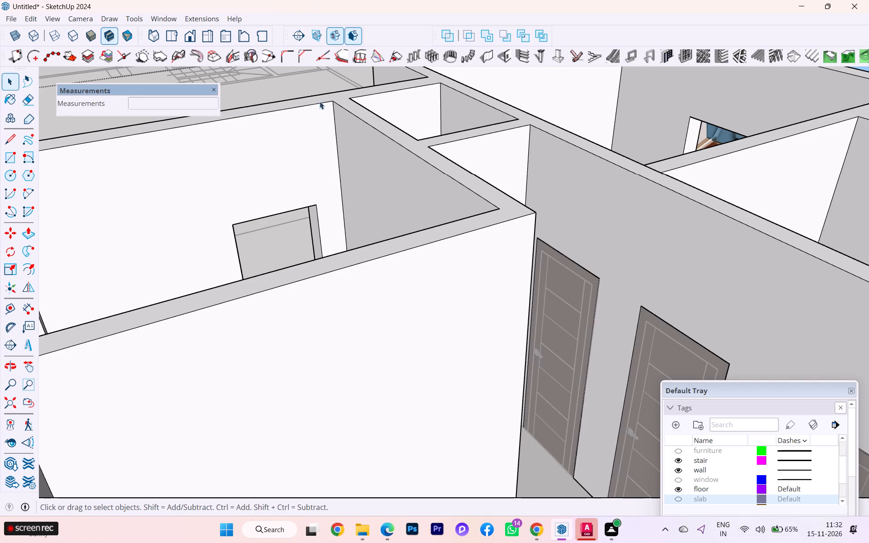
scroll(363, 129, "down", 7)
left_click(139, 196)
Examine the three fitted doors and the surrounding walls, checking how the doors relate to the wall group.
left_click(487, 240)
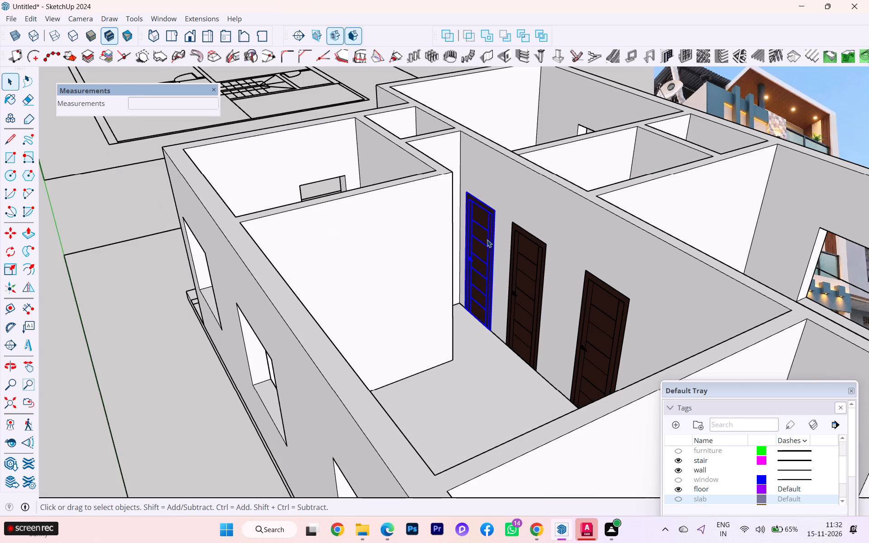
scroll(482, 234, "up", 1)
scroll(482, 234, "down", 1)
scroll(482, 234, "up", 4)
scroll(463, 251, "down", 1)
middle_click_drag(395, 251, 115, 262)
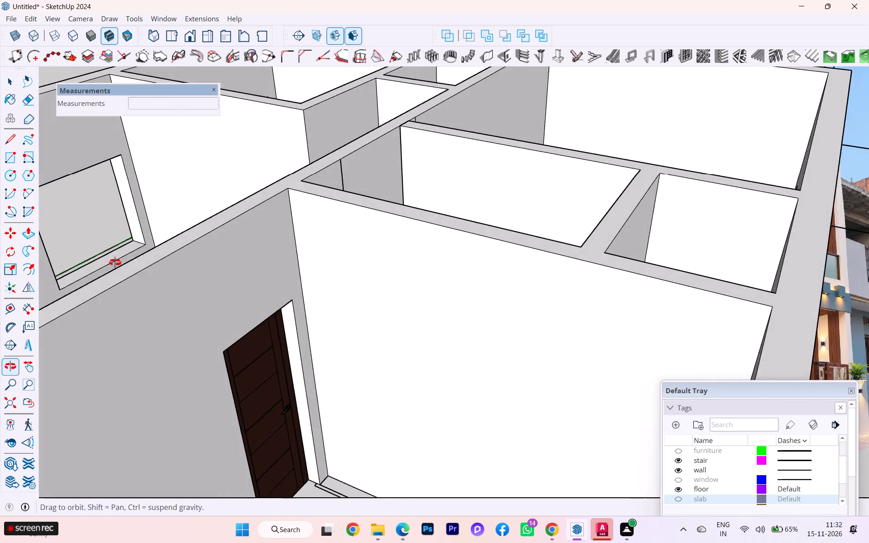
middle_click_drag(115, 262, 280, 332)
scroll(296, 322, "up", 4)
scroll(392, 318, "up", 1)
scroll(394, 318, "down", 3)
scroll(400, 318, "up", 3)
scroll(414, 305, "down", 2)
middle_click_drag(391, 305, 510, 315)
scroll(470, 264, "down", 1)
scroll(469, 263, "up", 1)
scroll(469, 263, "down", 5)
scroll(465, 261, "up", 1)
scroll(465, 260, "down", 1)
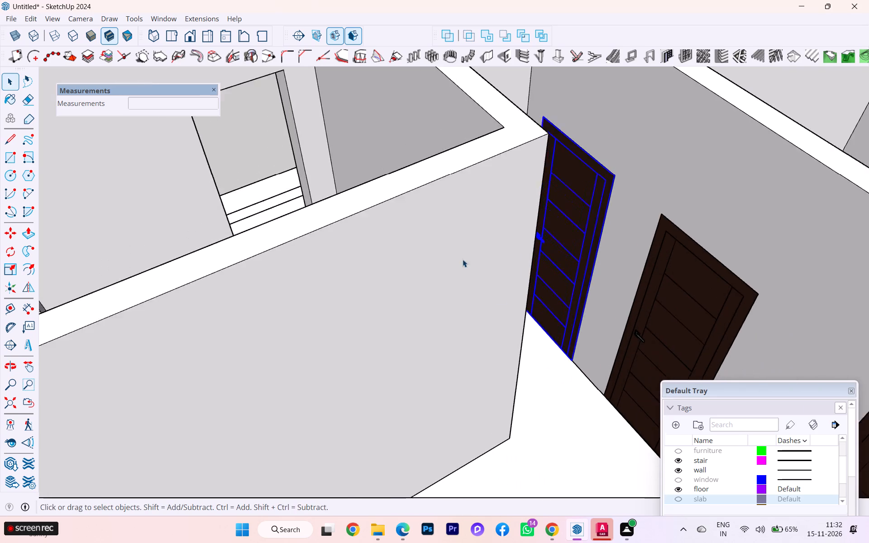
scroll(439, 248, "down", 6)
scroll(420, 248, "up", 1)
scroll(420, 248, "down", 12)
scroll(406, 244, "up", 1)
left_click(507, 246)
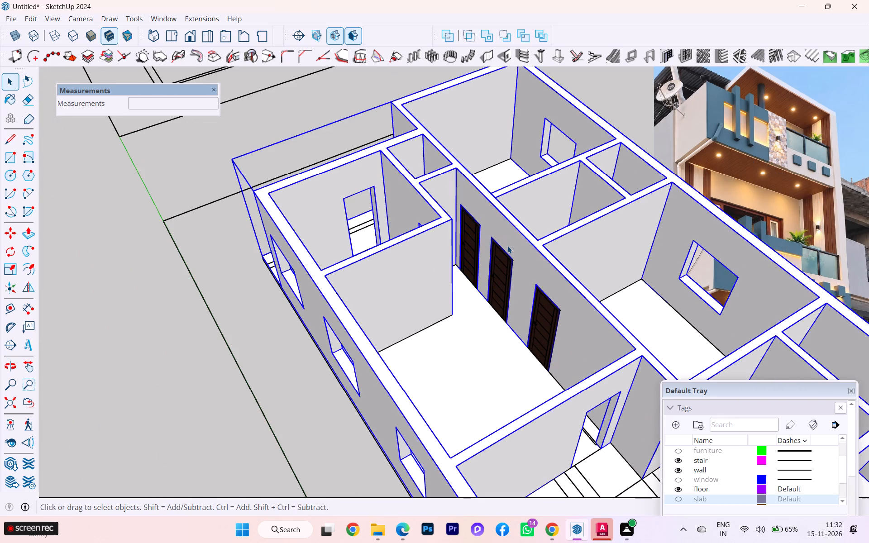
double_click(513, 241)
left_click(150, 203)
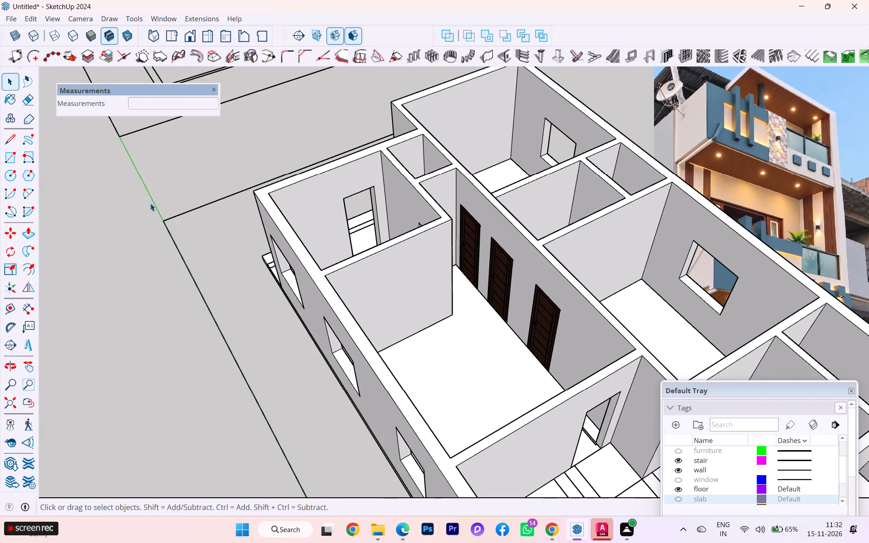
Move the three fitted doors into the wall group by copying and deleting them, and pasting them in place inside the group.
left_click(474, 246)
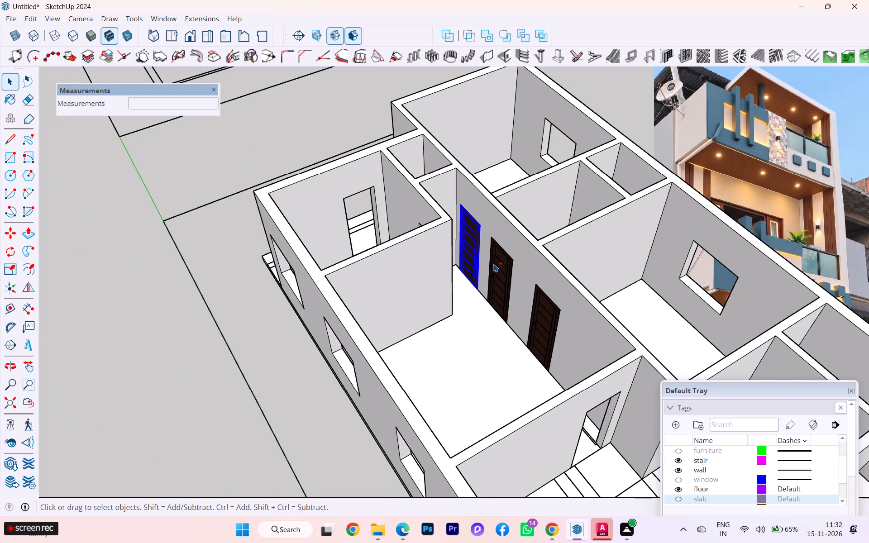
left_click(494, 264, "ctrl")
left_click(541, 314, "ctrl")
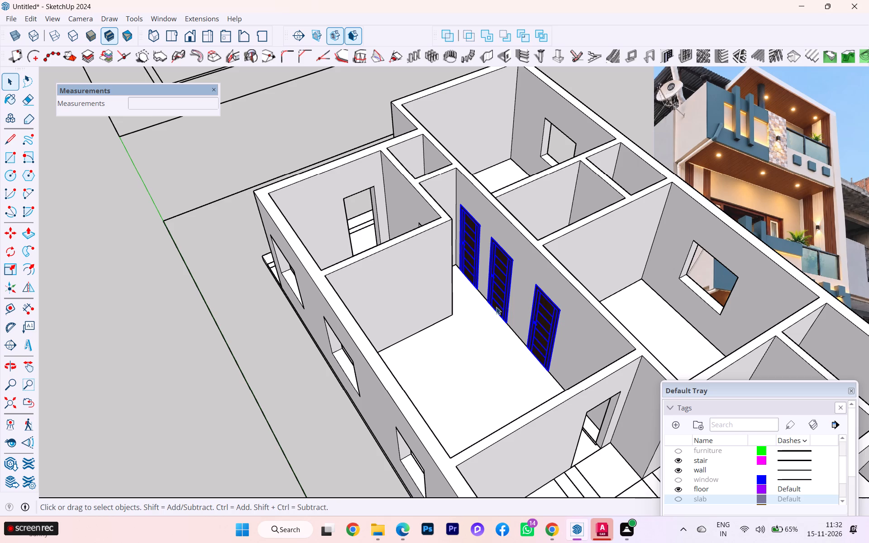
key("ctrl+c")
key("Delete")
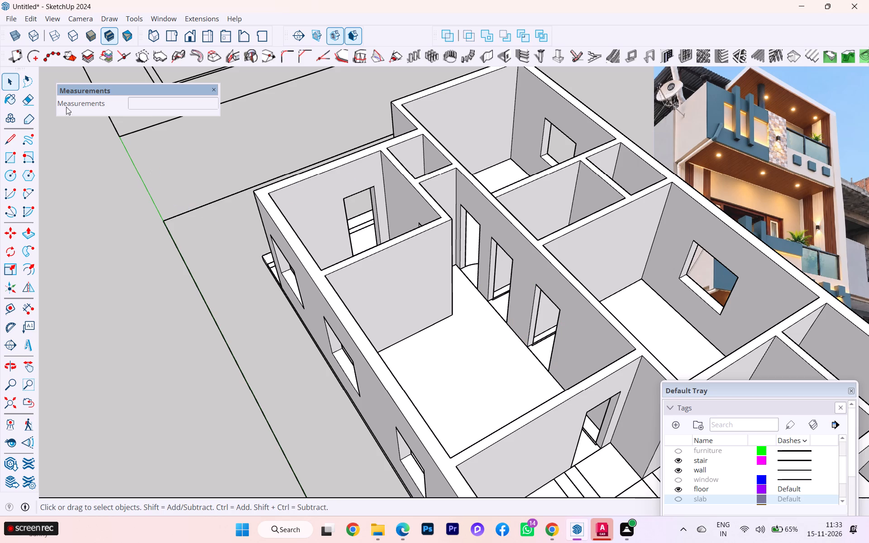
double_click(399, 251)
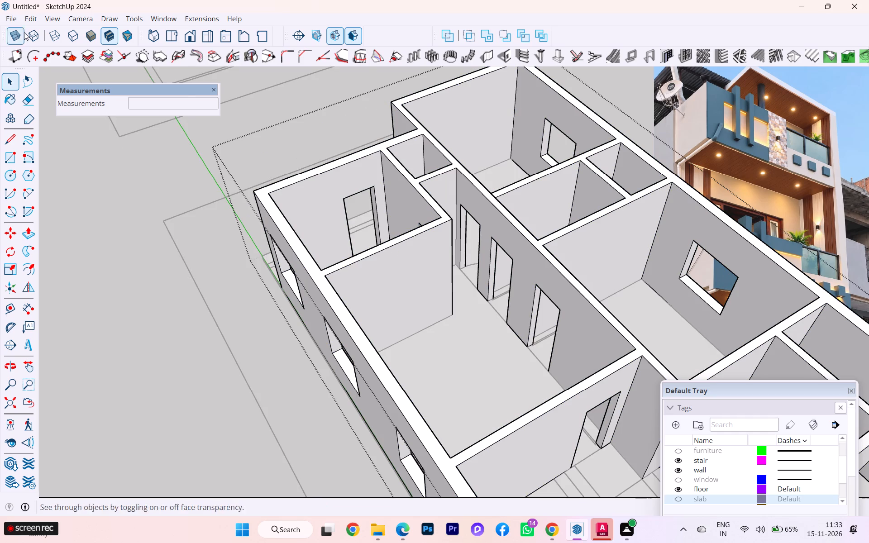
left_click(33, 15)
left_click(60, 104)
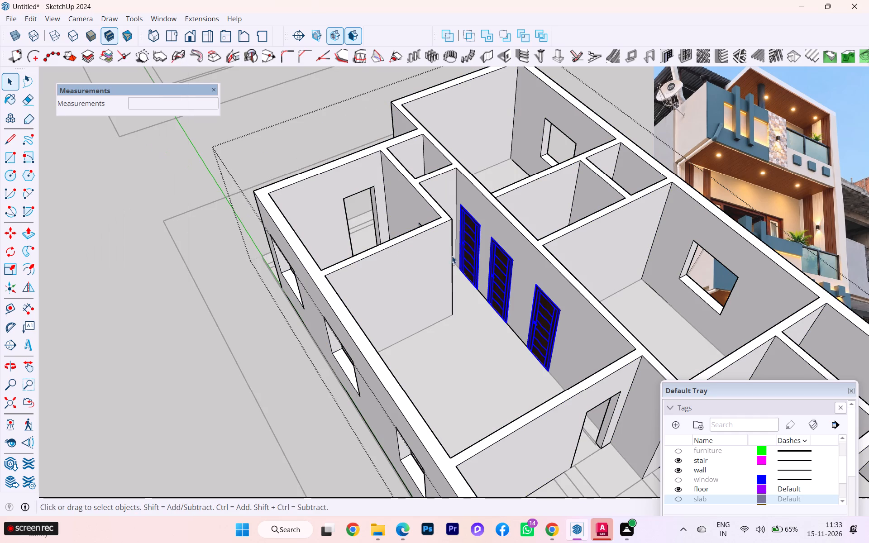
scroll(512, 245, "up", 2)
scroll(512, 245, "down", 1)
scroll(512, 245, "up", 3)
scroll(487, 251, "down", 1)
scroll(485, 251, "up", 3)
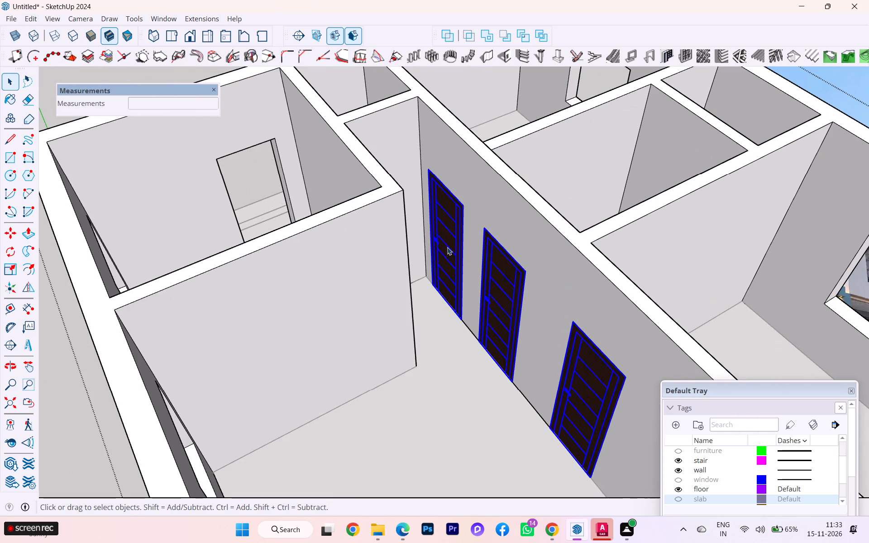
left_click(40, 331)
Open the wall group for editing at the corridor with the three fitted doors.
double_click(159, 309)
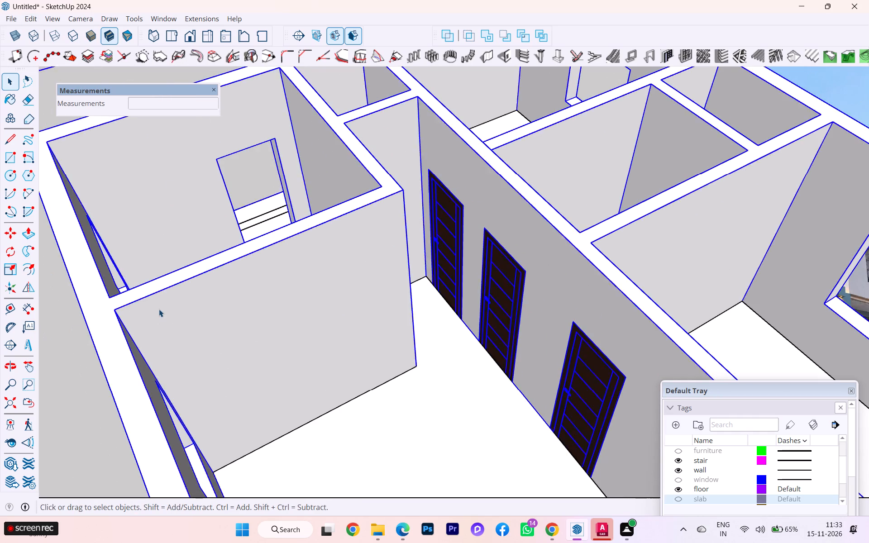
scroll(433, 195, "up", 7)
scroll(410, 201, "down", 4)
middle_click_drag(382, 207, 319, 233)
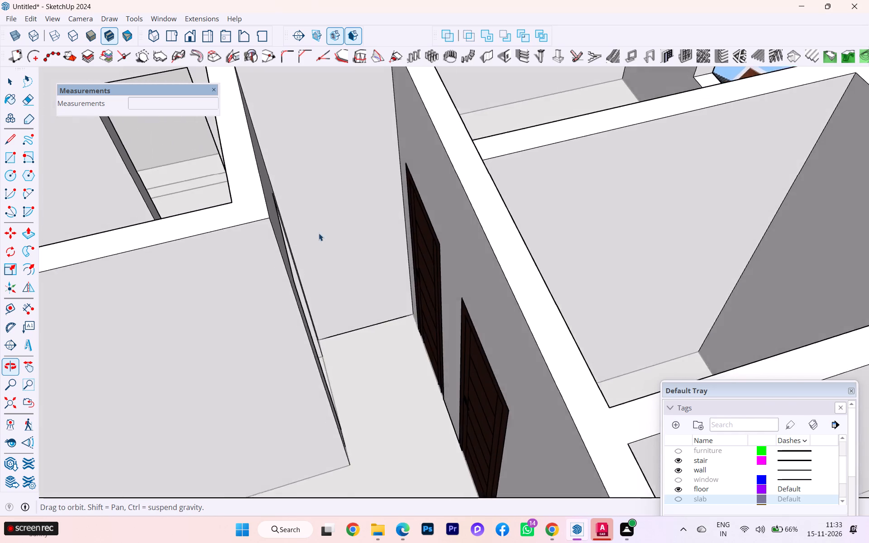
scroll(351, 239, "up", 3)
scroll(358, 240, "down", 1)
scroll(358, 240, "up", 1)
scroll(418, 242, "down", 1)
middle_click_drag(392, 246, 341, 252)
scroll(372, 247, "up", 2)
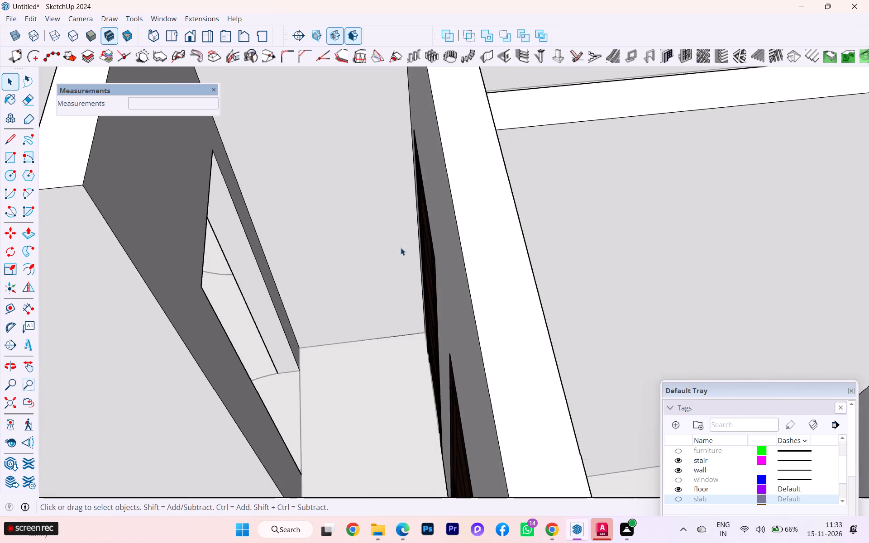
scroll(401, 248, "up", 1)
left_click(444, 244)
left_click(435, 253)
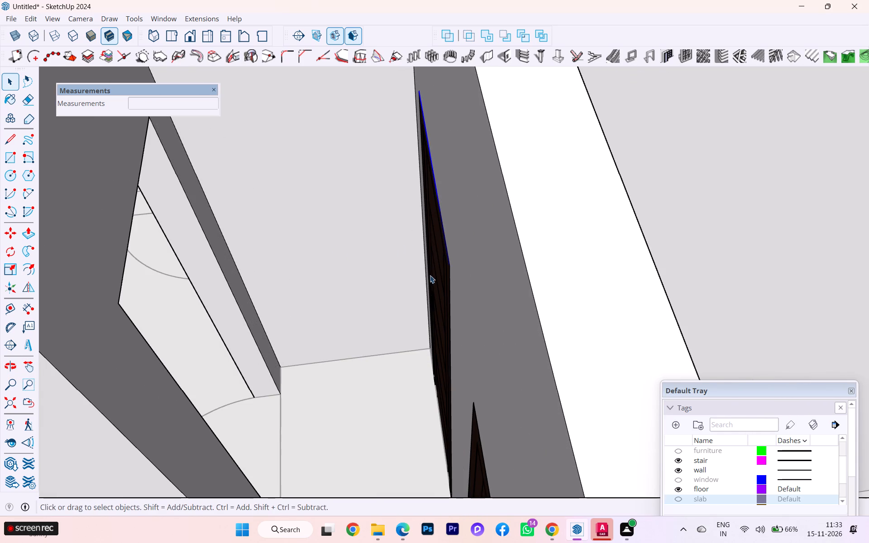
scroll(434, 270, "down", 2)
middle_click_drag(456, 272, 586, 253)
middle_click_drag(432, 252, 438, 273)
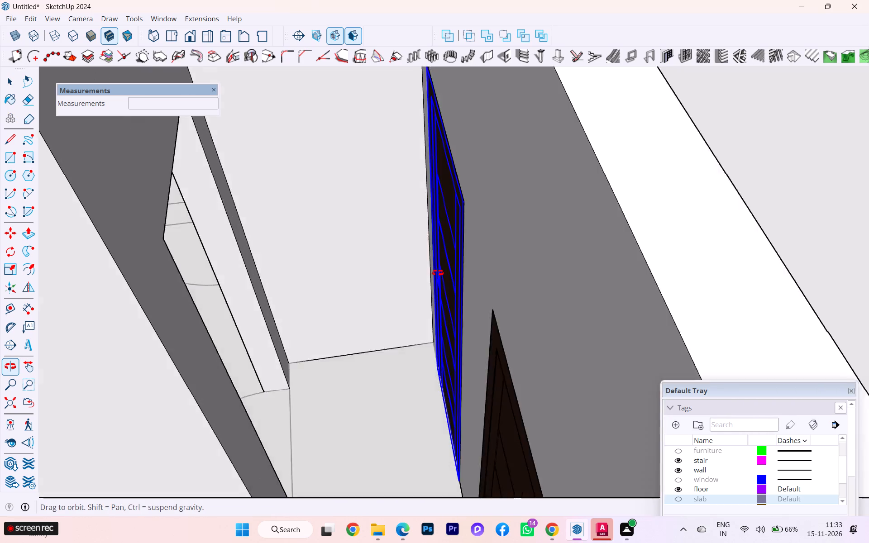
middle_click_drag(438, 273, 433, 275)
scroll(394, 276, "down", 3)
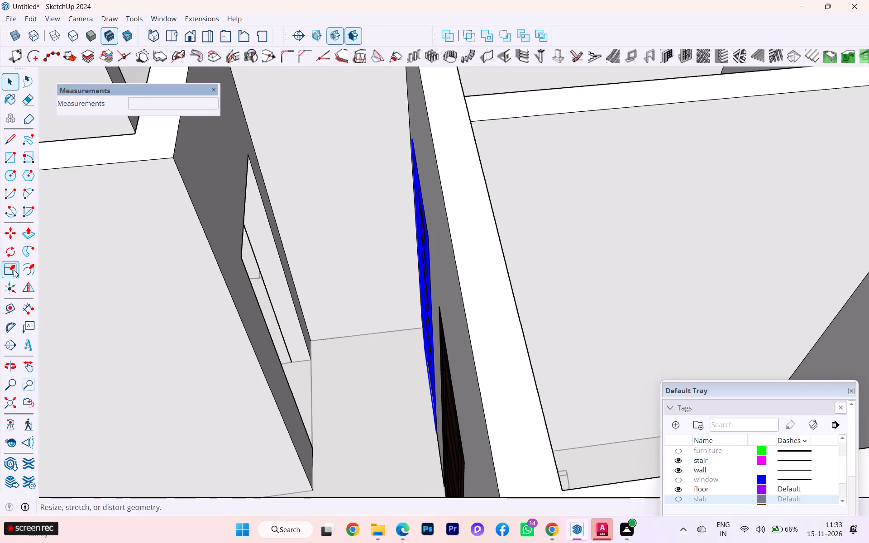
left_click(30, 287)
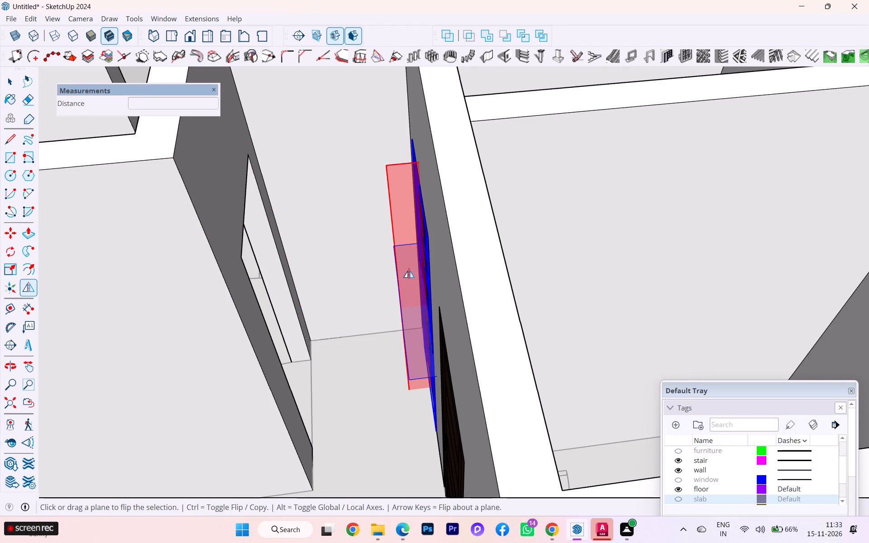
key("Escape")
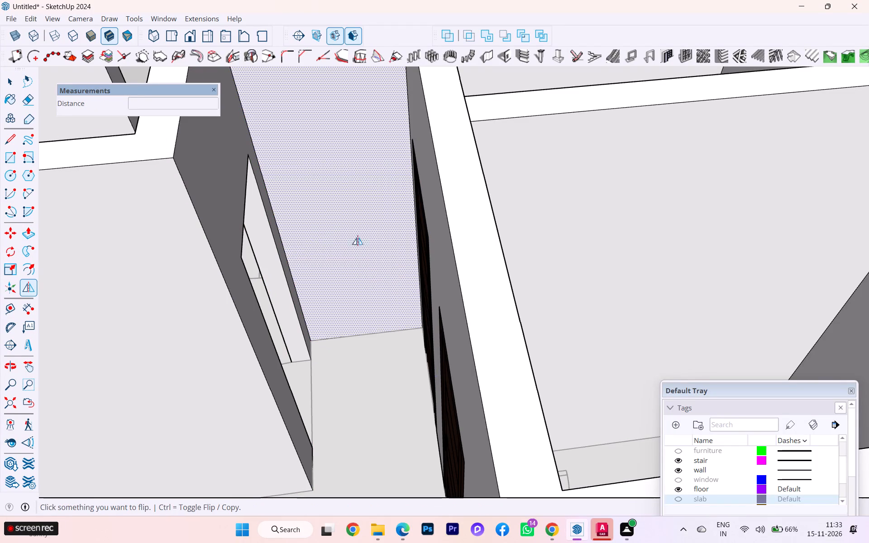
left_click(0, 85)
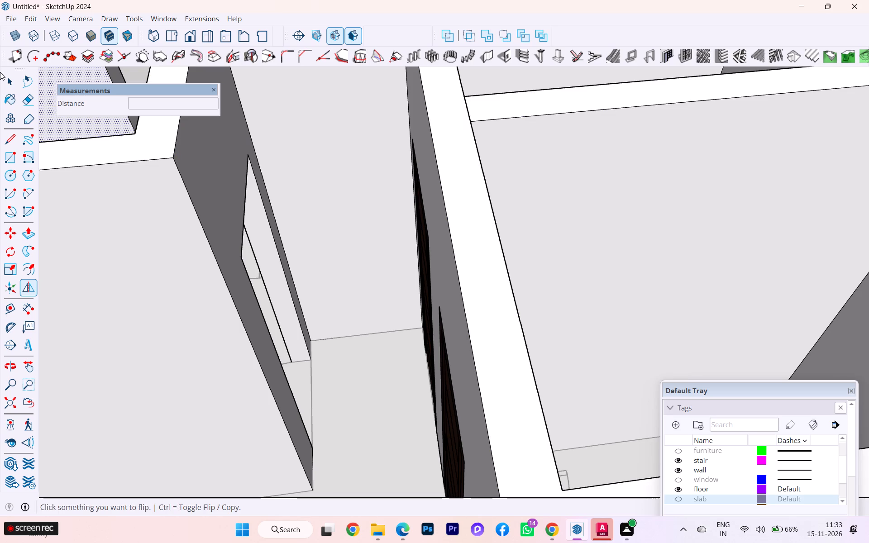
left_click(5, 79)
Copy the farthest of the three doors 3' along the red axis into the empty opening of the opposite corridor wall.
left_click(416, 258)
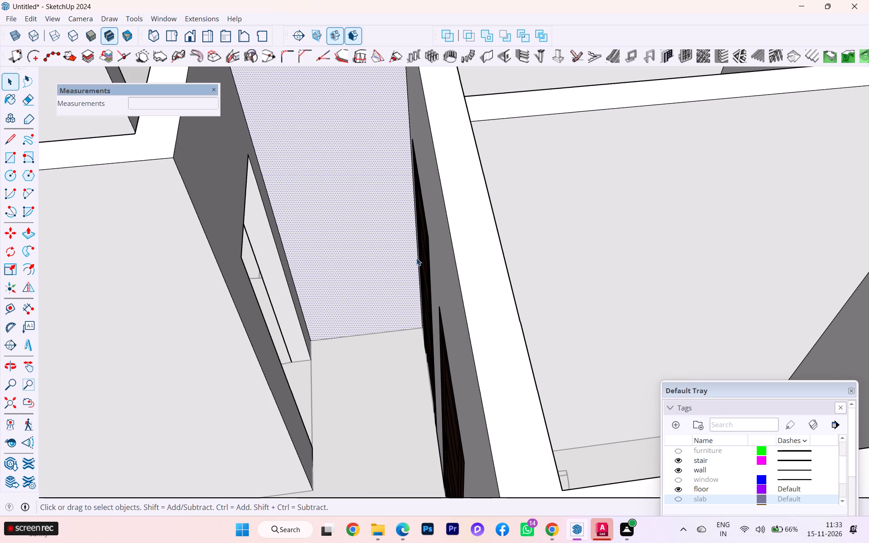
left_click(421, 262)
key("m")
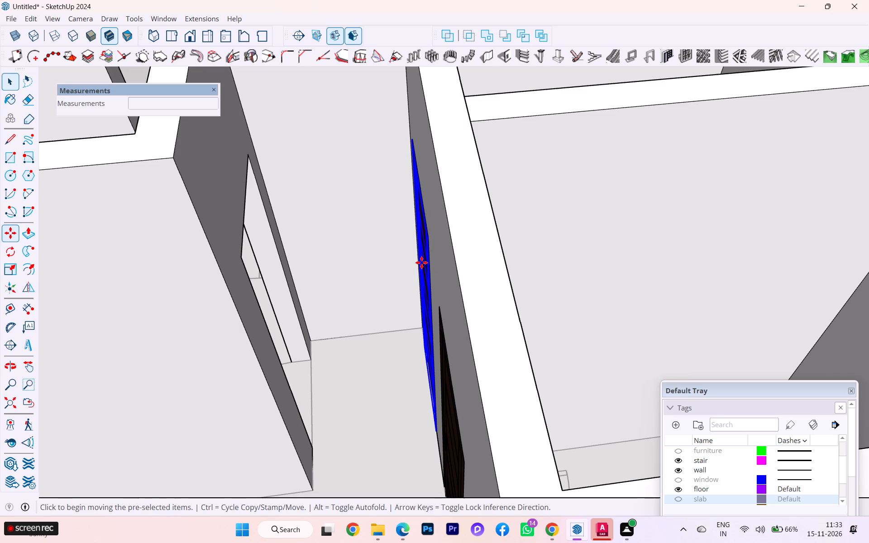
key("Return")
left_click(429, 236)
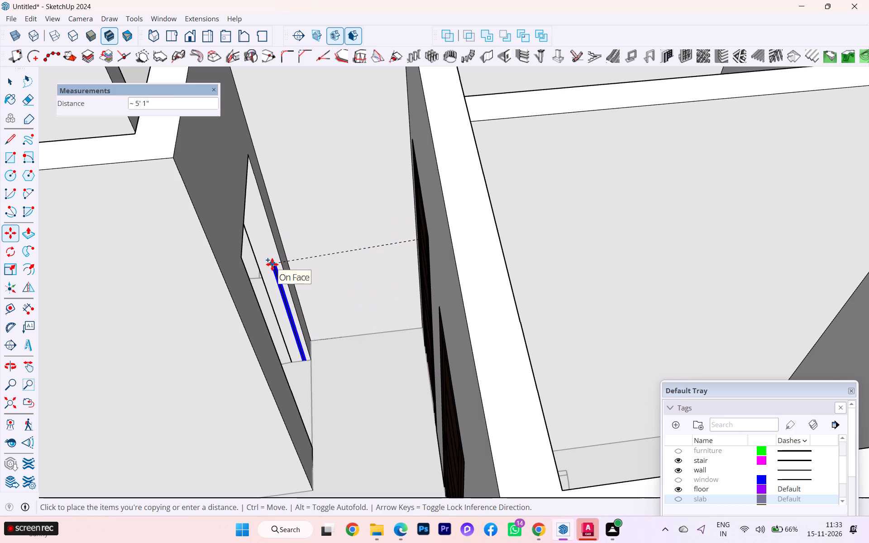
key("Right")
left_click(277, 254)
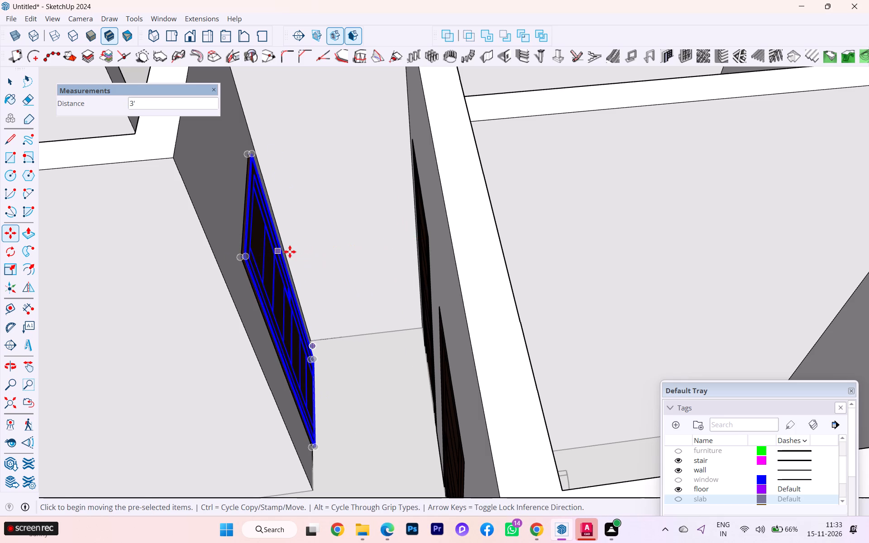
Move the copied door about 7/16" from its frame corner to the top corner of the wall opening.
scroll(292, 256, "down", 1)
middle_click_drag(286, 264, 194, 287)
scroll(197, 244, "up", 10)
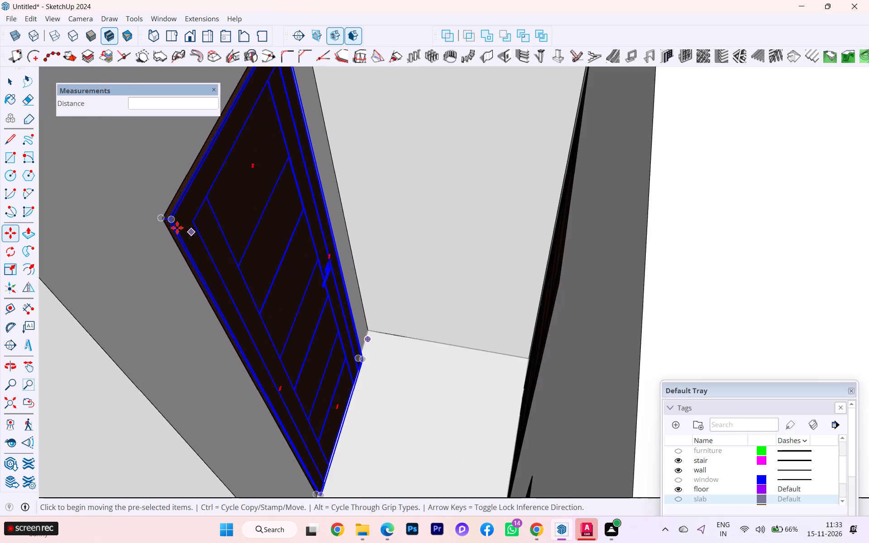
scroll(177, 227, "up", 6)
scroll(172, 207, "down", 1)
scroll(172, 207, "up", 3)
left_click(164, 222)
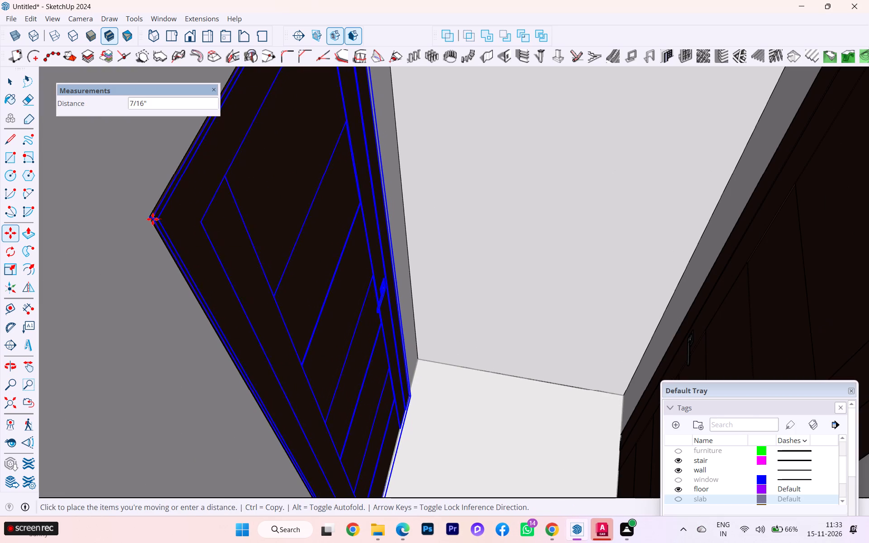
left_click(150, 216)
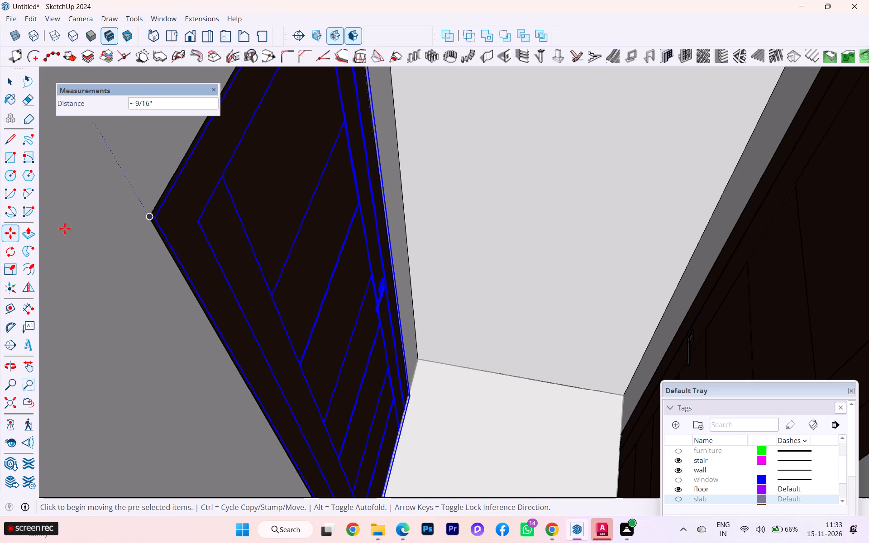
Flip the copied door front to back about the plane parallel to its face.
left_click(24, 288)
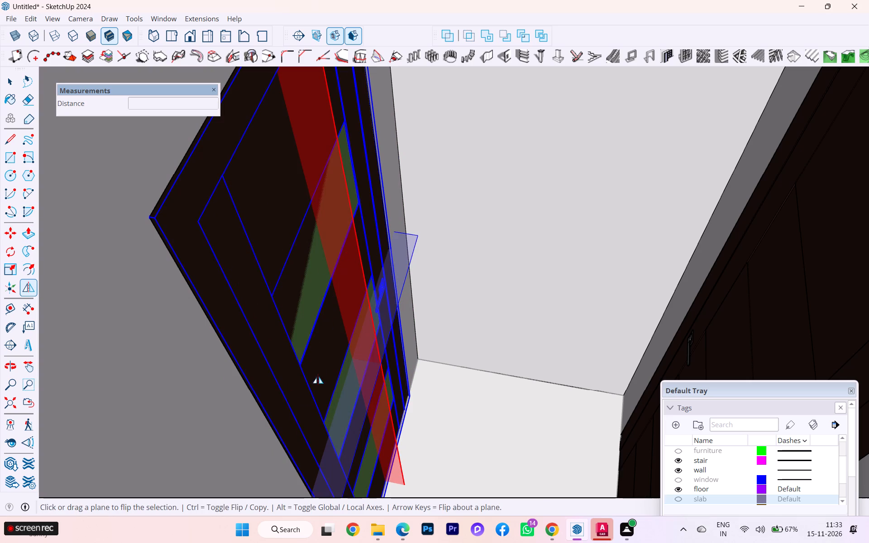
left_click(226, 402)
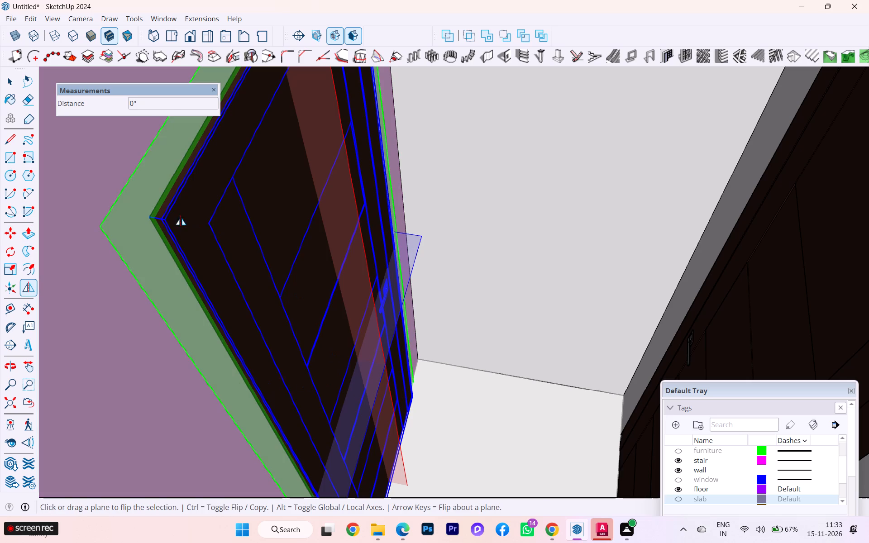
left_click(1, 73)
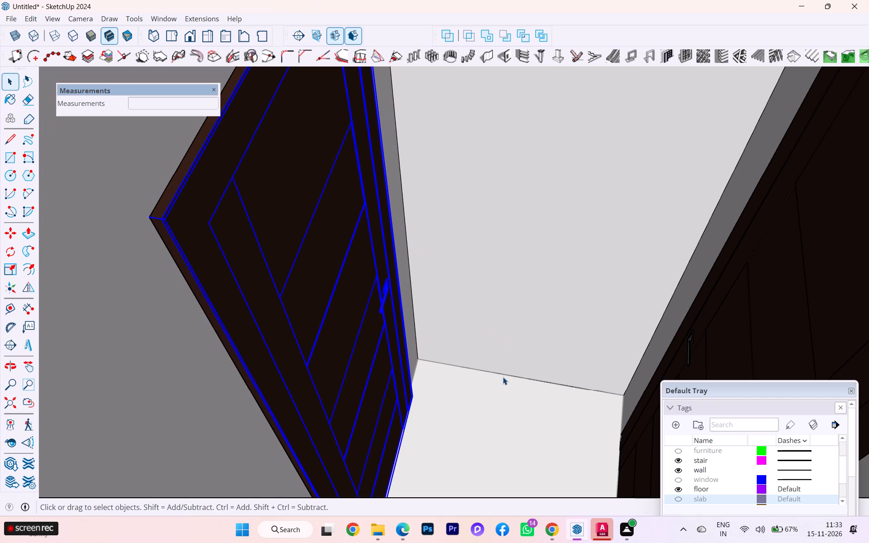
left_click(503, 377)
Move the flipped door 1/2" from its frame corner back onto the opening's top corner.
left_click(216, 233)
key("m")
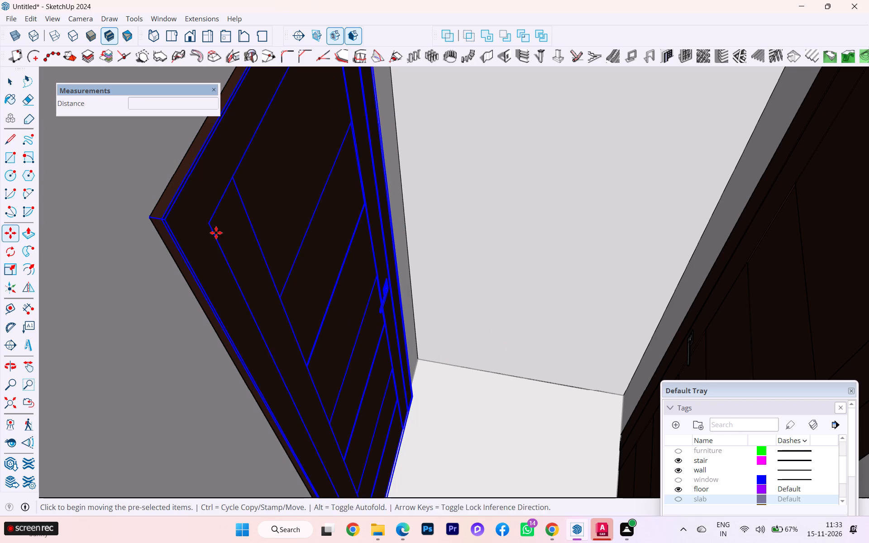
scroll(163, 214, "up", 8)
left_click(162, 219)
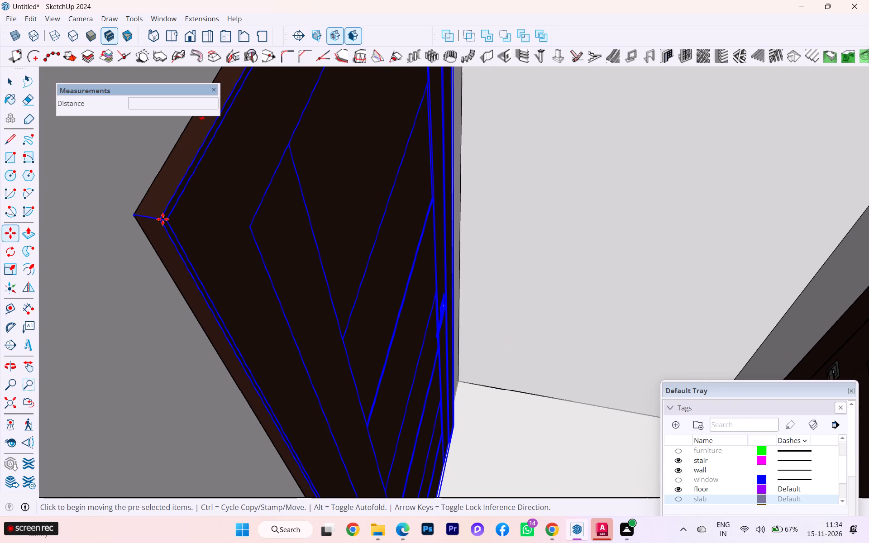
left_click(136, 216)
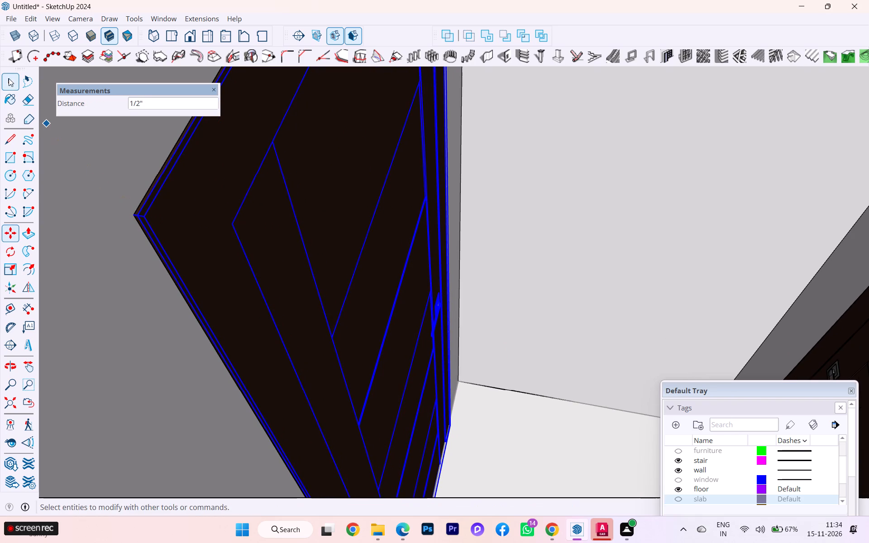
left_click(9, 81)
left_click(543, 399)
Nudge the flipped door's frame corner to the opening's outer corner endpoint, and close the wall group.
scroll(271, 247, "up", 2)
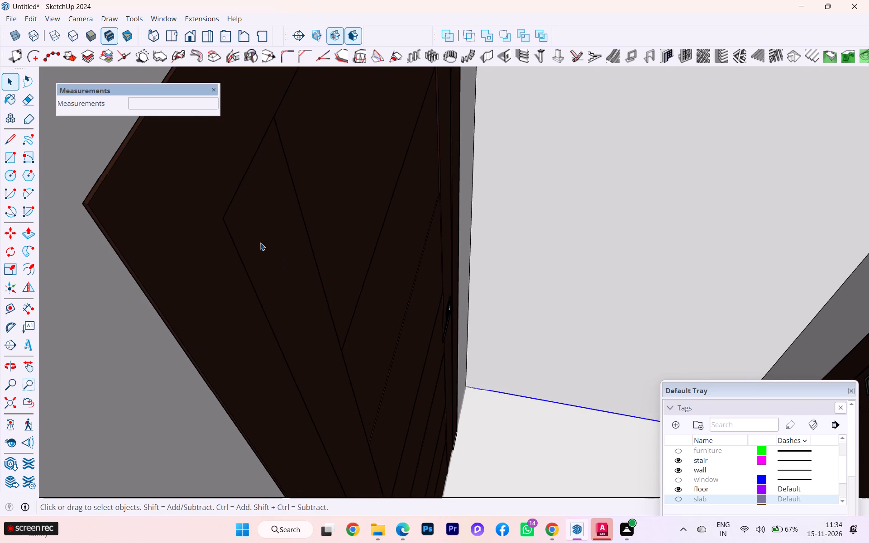
left_click(259, 243)
key("m")
key("Return")
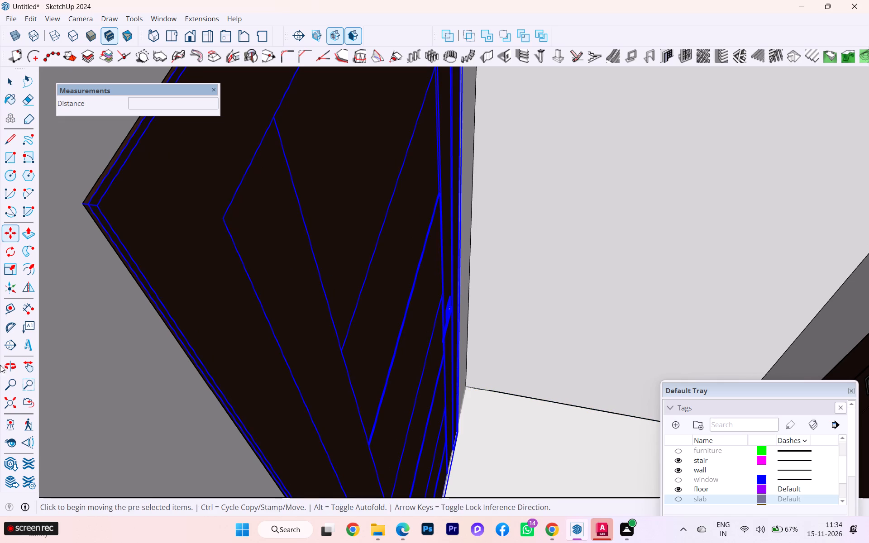
scroll(1, 343, "up", 2)
scroll(0, 149, "up", 1)
scroll(23, 191, "up", 7)
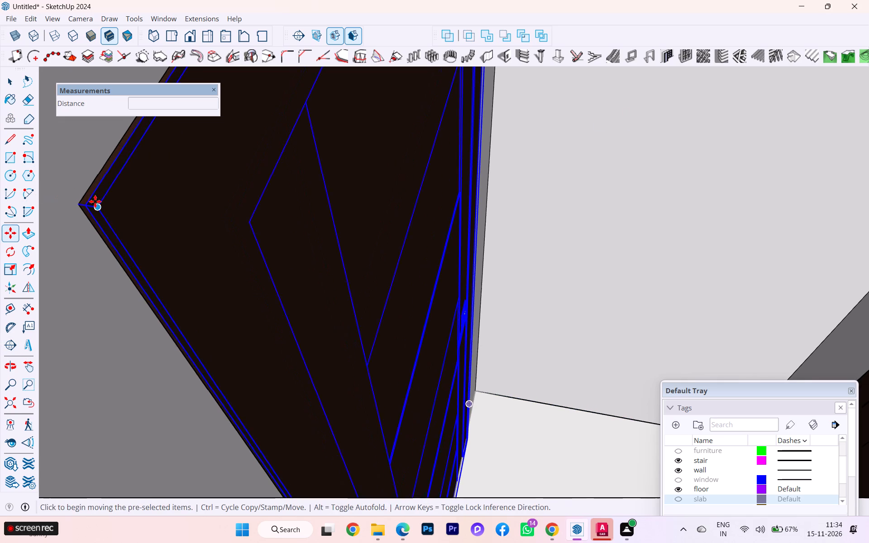
scroll(95, 205, "down", 1)
scroll(95, 205, "up", 1)
scroll(95, 205, "down", 2)
scroll(95, 205, "up", 5)
scroll(92, 208, "down", 1)
scroll(88, 205, "up", 5)
left_click(88, 204)
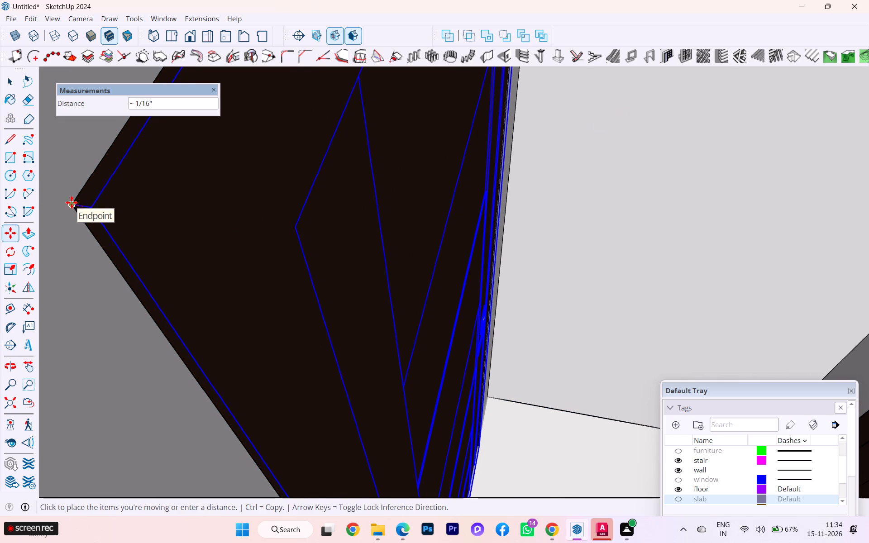
left_click(72, 202)
scroll(113, 195, "down", 2)
scroll(123, 200, "up", 1)
scroll(129, 202, "down", 2)
scroll(185, 206, "up", 1)
scroll(393, 210, "down", 3)
scroll(393, 210, "up", 2)
scroll(393, 210, "down", 9)
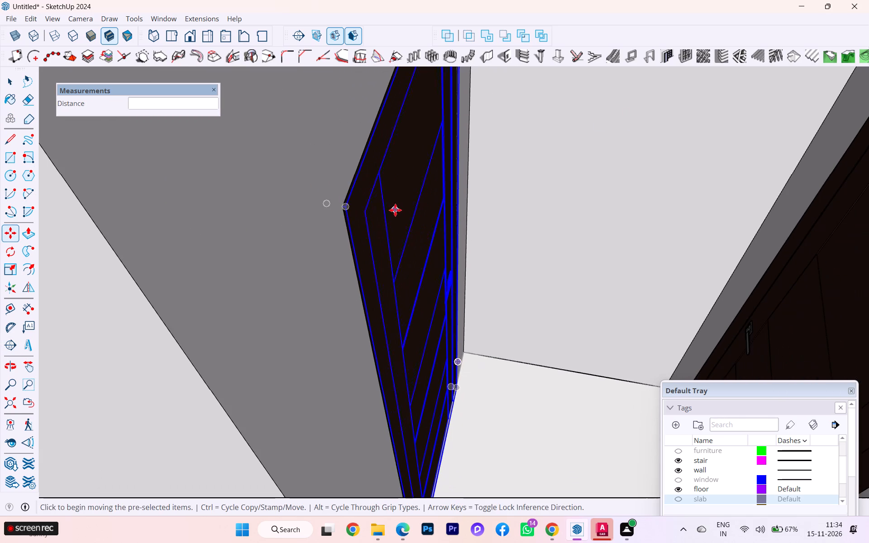
scroll(395, 210, "down", 12)
scroll(408, 225, "up", 2)
scroll(409, 226, "down", 1)
scroll(349, 200, "down", 8)
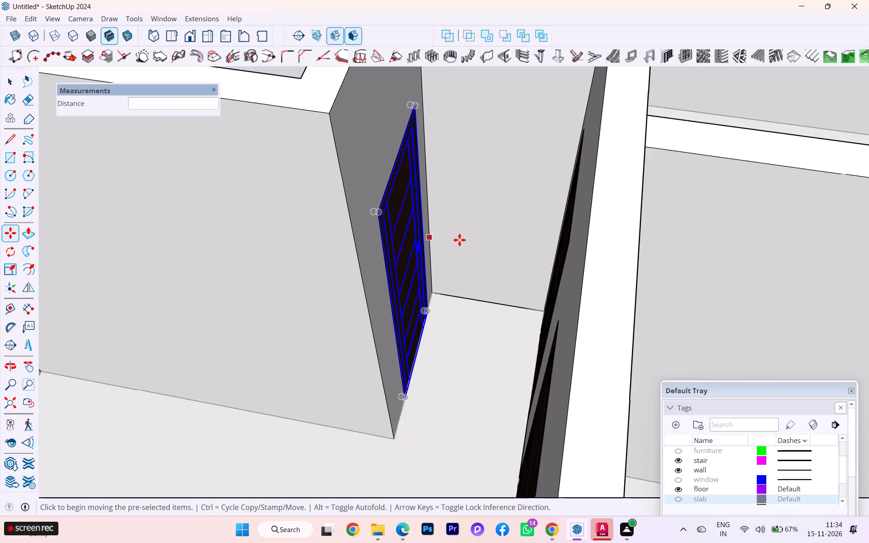
scroll(459, 240, "down", 3)
scroll(469, 241, "up", 1)
scroll(469, 241, "down", 3)
scroll(493, 238, "up", 1)
scroll(493, 238, "down", 1)
left_click(4, 81)
left_click(261, 265)
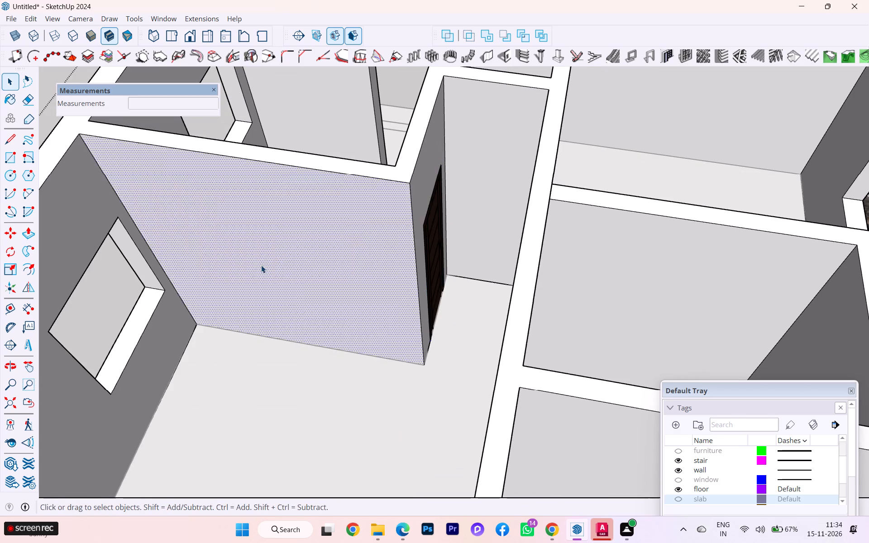
scroll(455, 207, "down", 7)
scroll(479, 178, "down", 4)
scroll(377, 238, "down", 2)
middle_click_drag(401, 236, 436, 212)
left_click(186, 231)
scroll(387, 265, "down", 1)
middle_click_drag(402, 274, 491, 276)
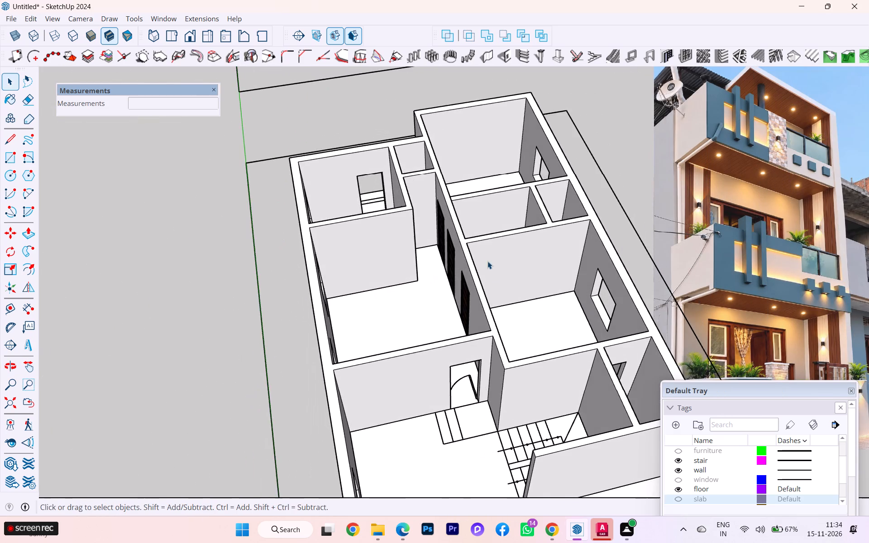
Open the wall group and copy the last door of the long hall wall about 10' 10" along the green axis towards the stair area.
scroll(458, 317, "up", 3)
left_click(487, 296)
left_click(468, 278)
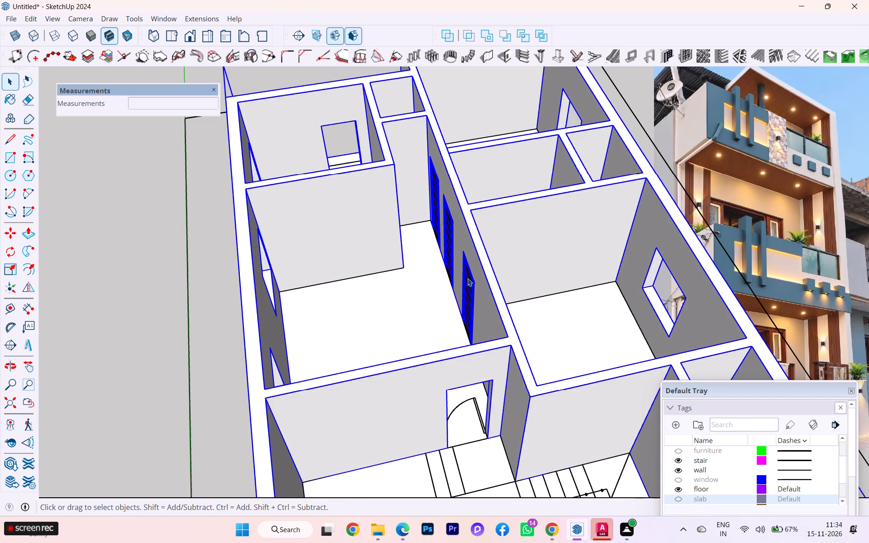
triple_click(468, 278)
key("m")
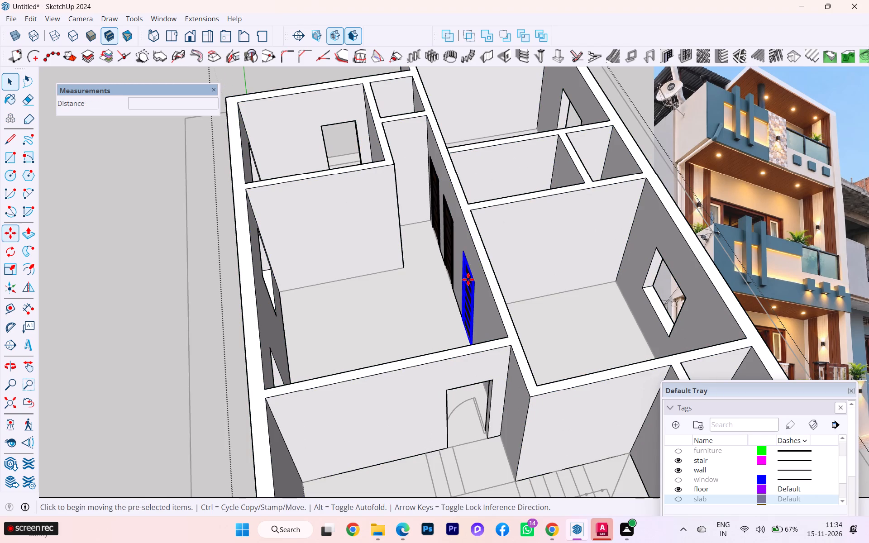
left_click(468, 279)
key("Escape")
scroll(472, 292, "up", 4)
left_click(468, 288)
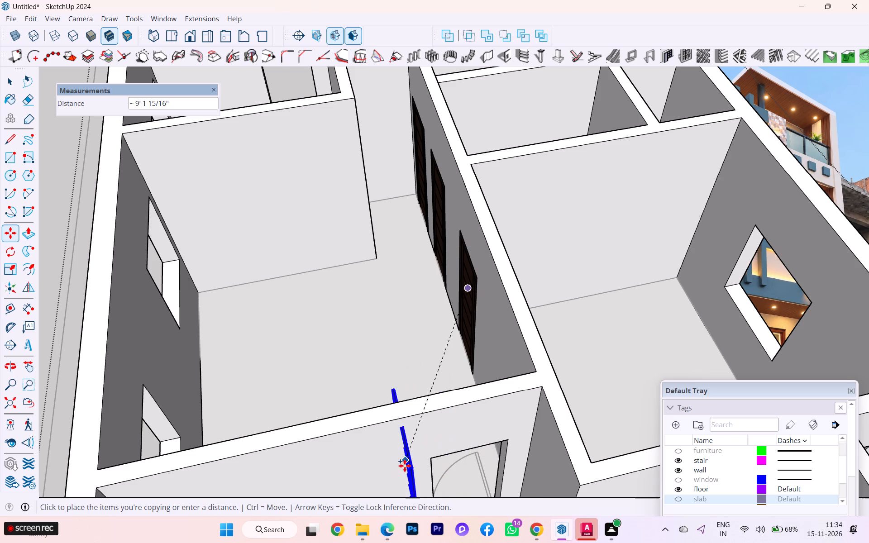
scroll(445, 387, "down", 4)
scroll(446, 361, "up", 1)
scroll(446, 361, "down", 1)
scroll(467, 448, "up", 5)
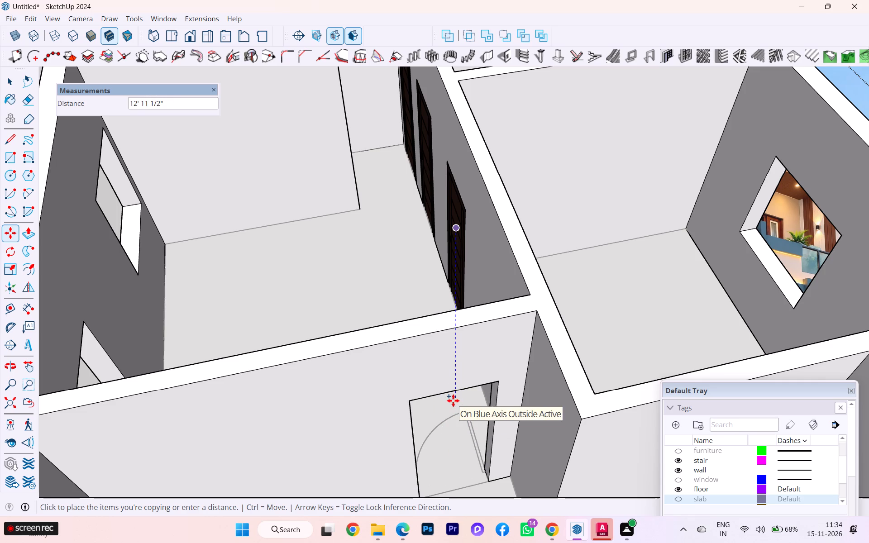
scroll(445, 363, "down", 2)
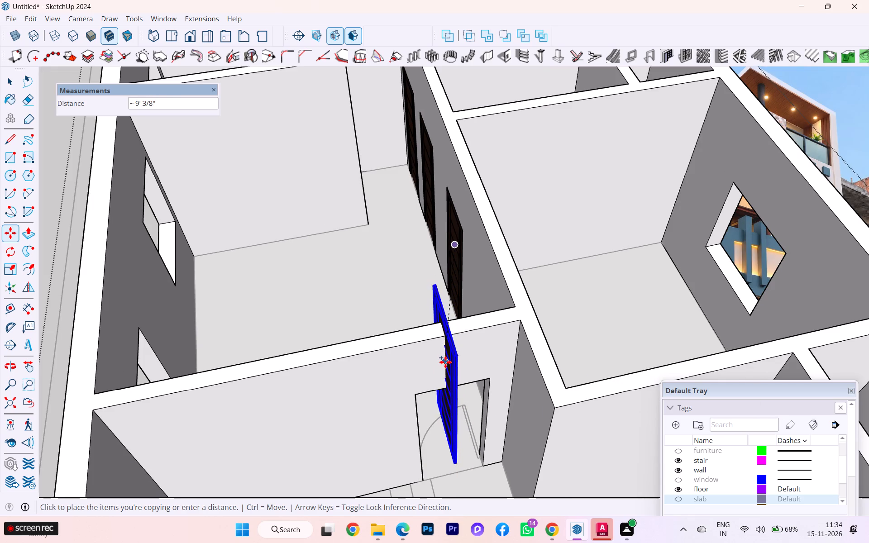
key("Right")
key("Left")
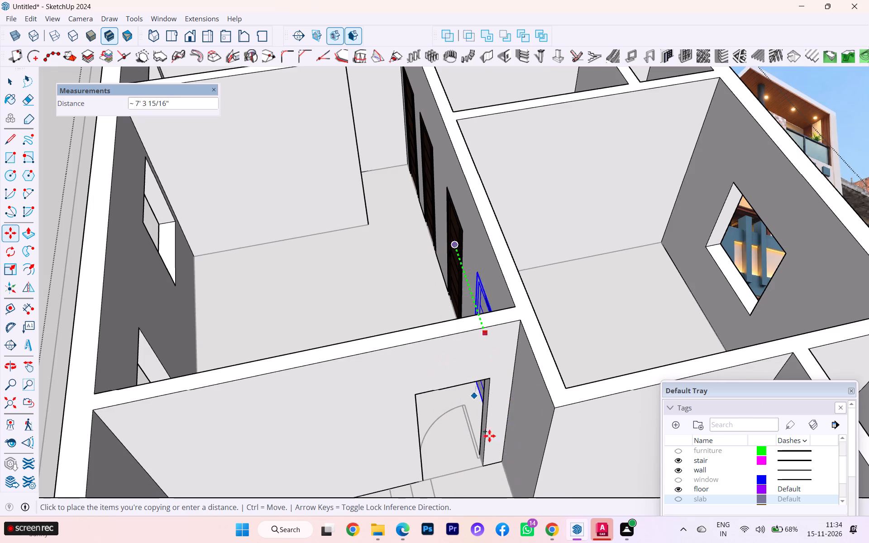
scroll(475, 408, "down", 4)
scroll(463, 377, "up", 1)
scroll(463, 377, "down", 5)
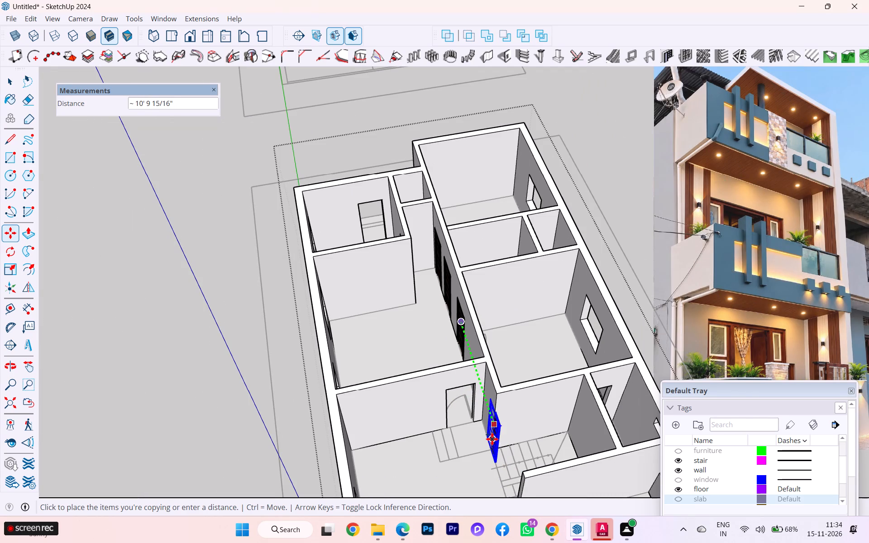
left_click(491, 439)
key("Escape")
Move the copied door about 3' 8" from its lower frame edge to the bottom corner of the empty doorway near the stairs.
scroll(482, 432, "up", 9)
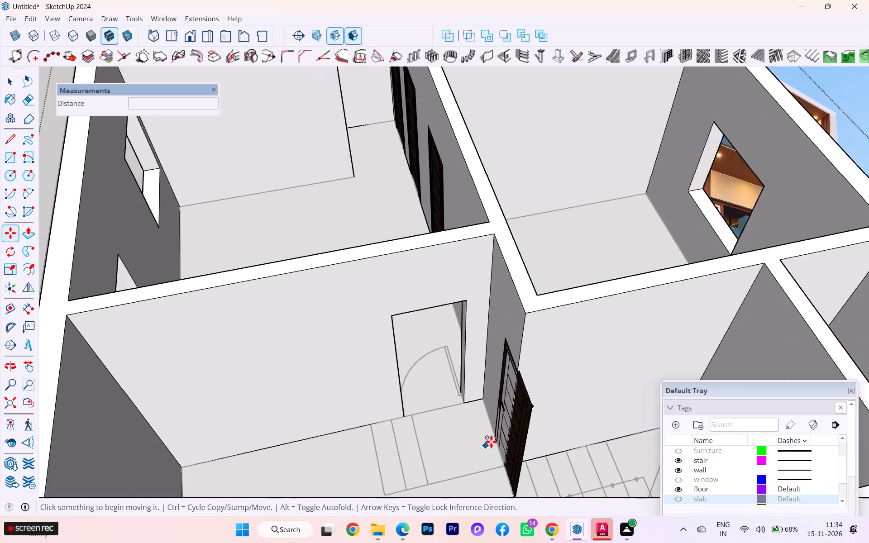
scroll(491, 442, "up", 5)
scroll(491, 442, "down", 1)
scroll(491, 442, "up", 2)
left_click(498, 434)
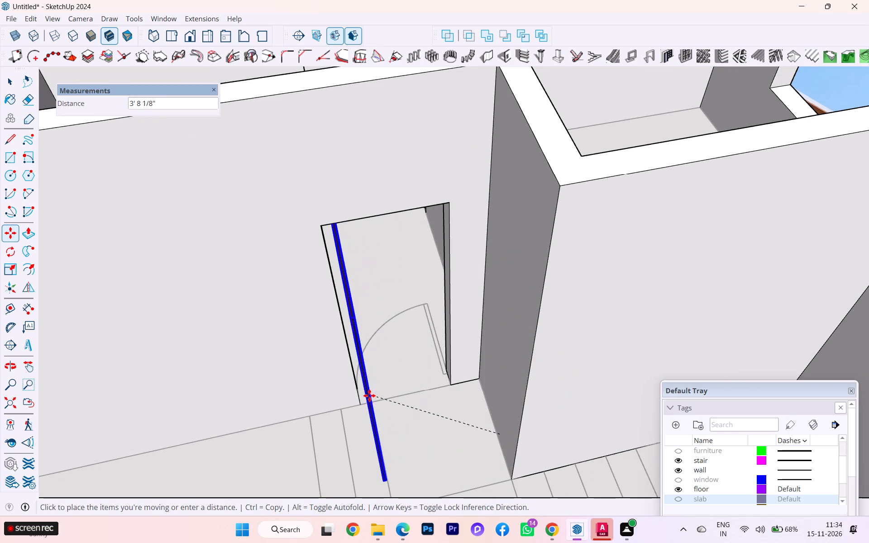
left_click(363, 398)
Move the copied door about 2 7/8" so its bottom frame corner meets the doorway's bottom corner endpoint.
scroll(368, 422, "down", 1)
middle_click_drag(368, 422, 468, 405)
scroll(446, 417, "up", 2)
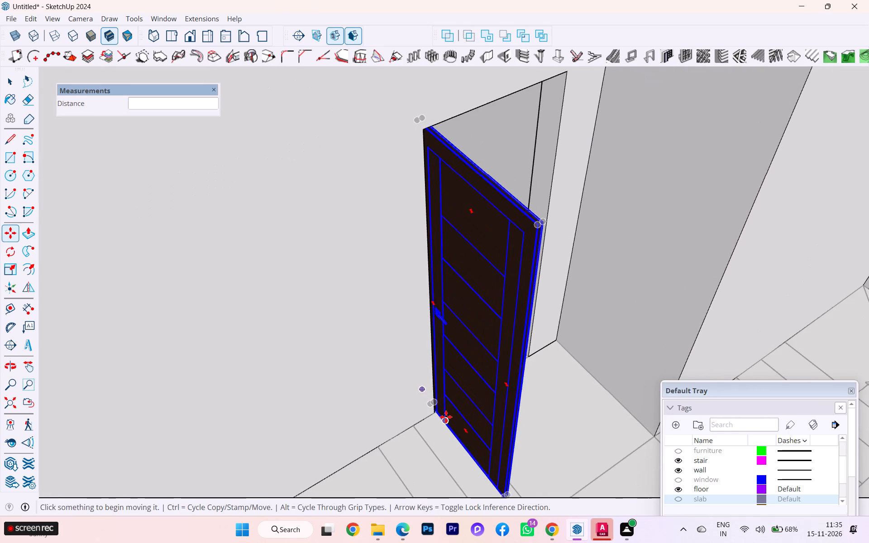
scroll(446, 417, "up", 2)
scroll(439, 405, "down", 1)
scroll(439, 405, "up", 2)
left_click(439, 405)
left_click(443, 412)
scroll(443, 412, "up", 7)
left_click(445, 404)
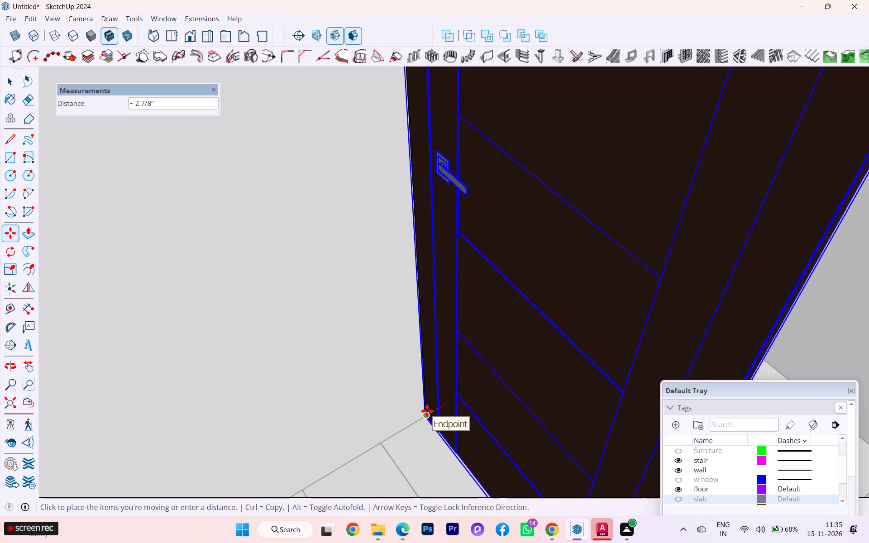
left_click(427, 411)
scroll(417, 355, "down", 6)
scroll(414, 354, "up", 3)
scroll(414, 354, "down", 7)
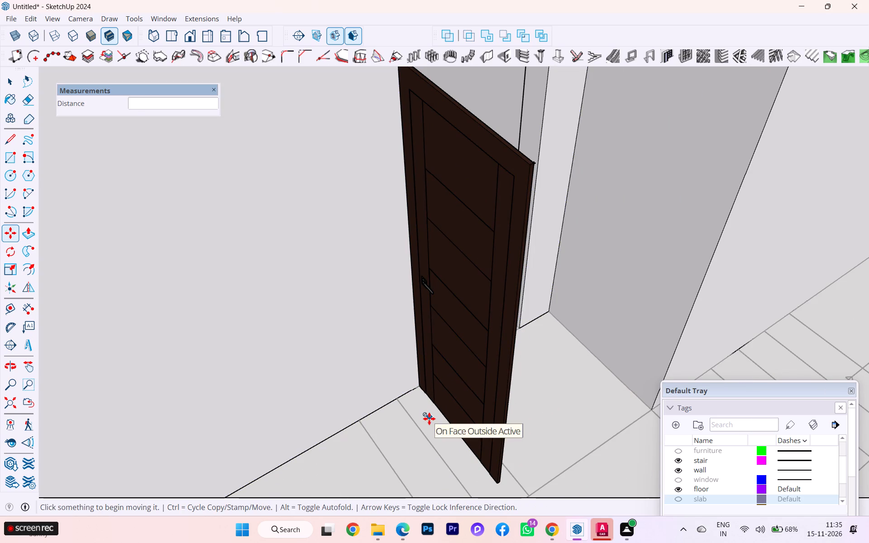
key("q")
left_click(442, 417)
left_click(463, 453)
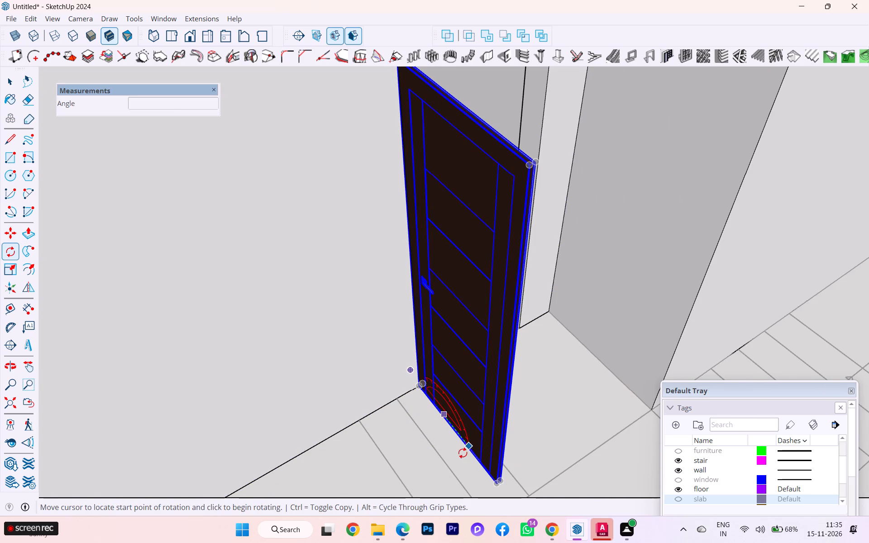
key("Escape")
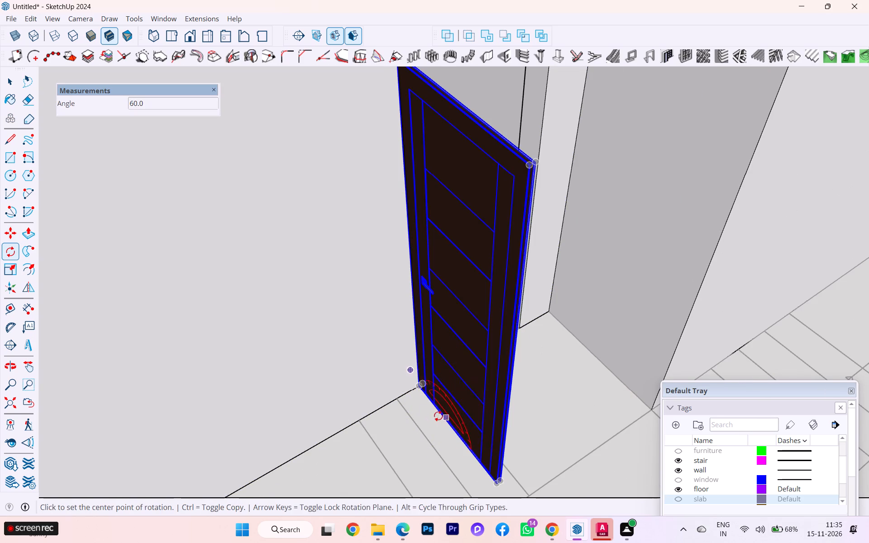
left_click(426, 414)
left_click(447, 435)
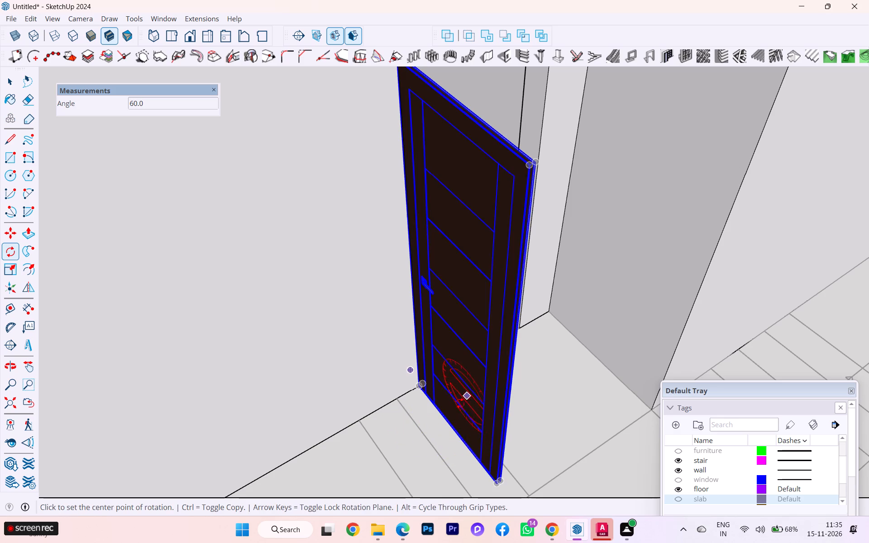
Rotate the copied door 90 degrees about the vertical axis from its top edge so it runs parallel to the doorway wall.
scroll(462, 444, "down", 3)
scroll(463, 450, "up", 1)
scroll(464, 451, "down", 1)
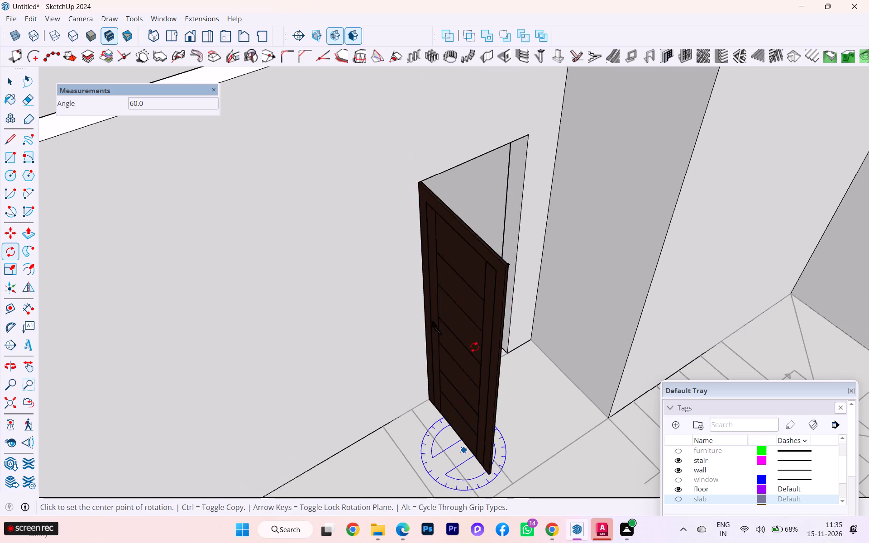
left_click(452, 208)
left_click(475, 227)
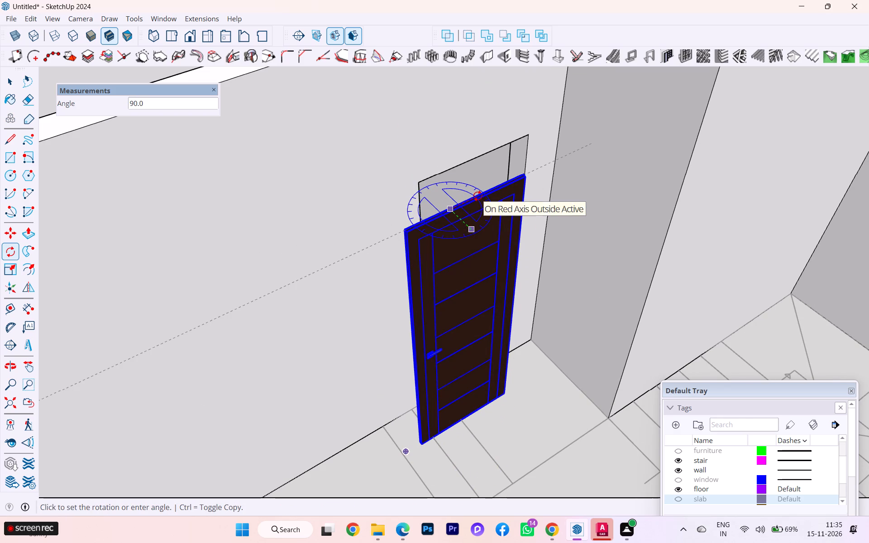
key("9")
key("0")
key("Return")
Move the rotated door from its bottom frame corner to the bottom corner of the doorway near the stairs, and leave the Move tool.
key("m")
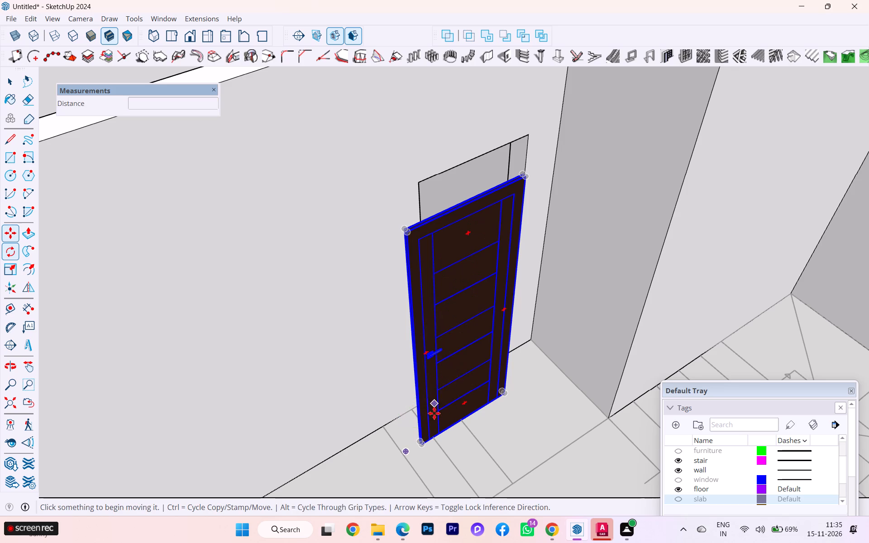
scroll(415, 448, "up", 1)
scroll(415, 448, "down", 2)
scroll(415, 448, "up", 2)
scroll(415, 448, "down", 1)
scroll(415, 448, "up", 8)
scroll(415, 453, "down", 3)
scroll(411, 457, "up", 7)
scroll(415, 456, "down", 2)
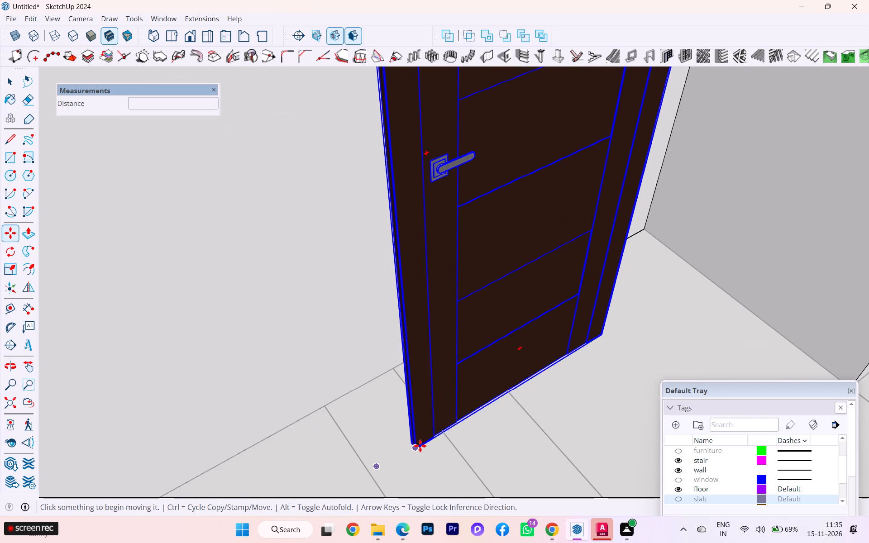
left_click(417, 449)
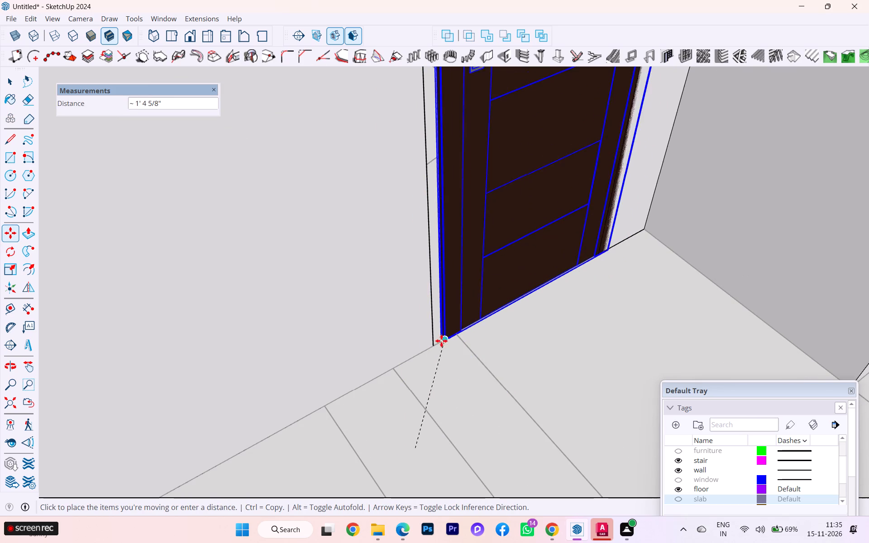
left_click(436, 349)
scroll(453, 362, "down", 1)
scroll(453, 362, "up", 4)
scroll(454, 364, "down", 3)
scroll(456, 368, "up", 1)
scroll(457, 370, "down", 6)
scroll(469, 392, "up", 1)
scroll(469, 392, "down", 4)
scroll(470, 393, "up", 2)
scroll(470, 393, "down", 2)
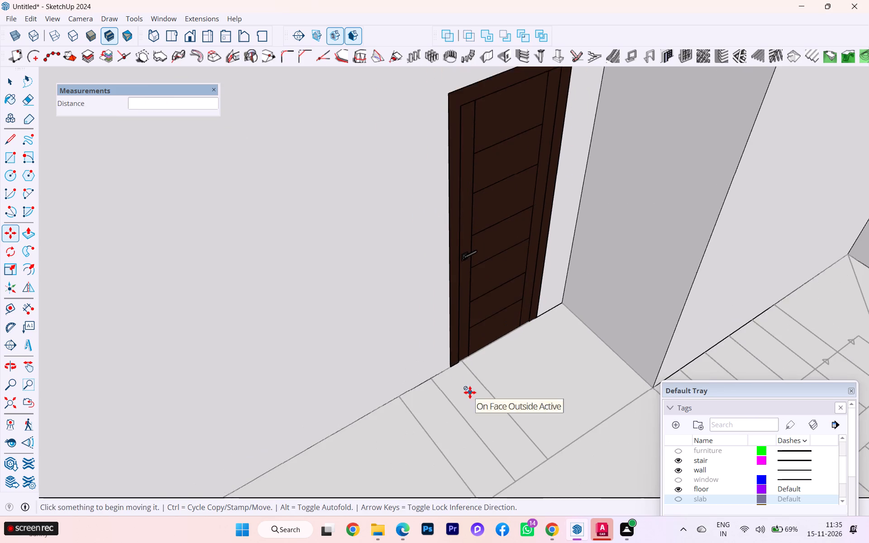
scroll(470, 382, "down", 1)
scroll(470, 382, "up", 1)
scroll(470, 382, "down", 6)
scroll(474, 346, "down", 3)
scroll(474, 346, "up", 1)
scroll(474, 346, "down", 5)
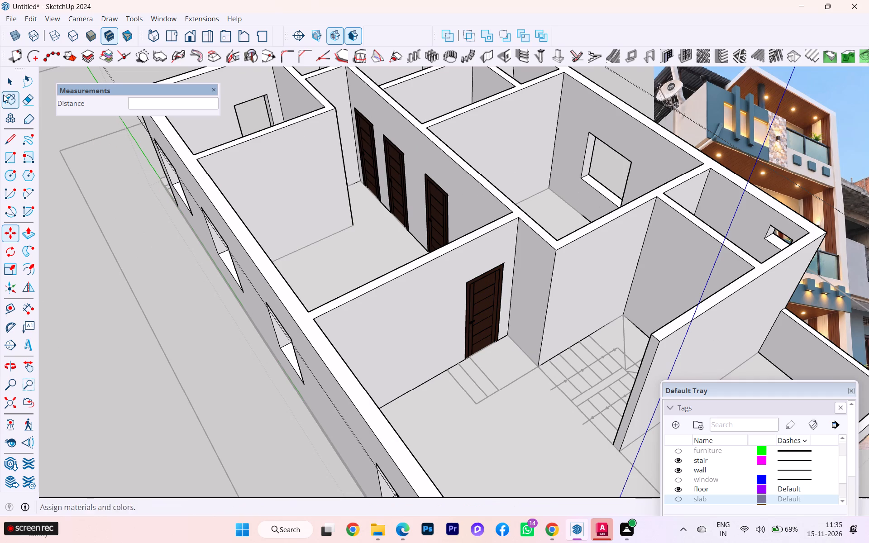
left_click(5, 86)
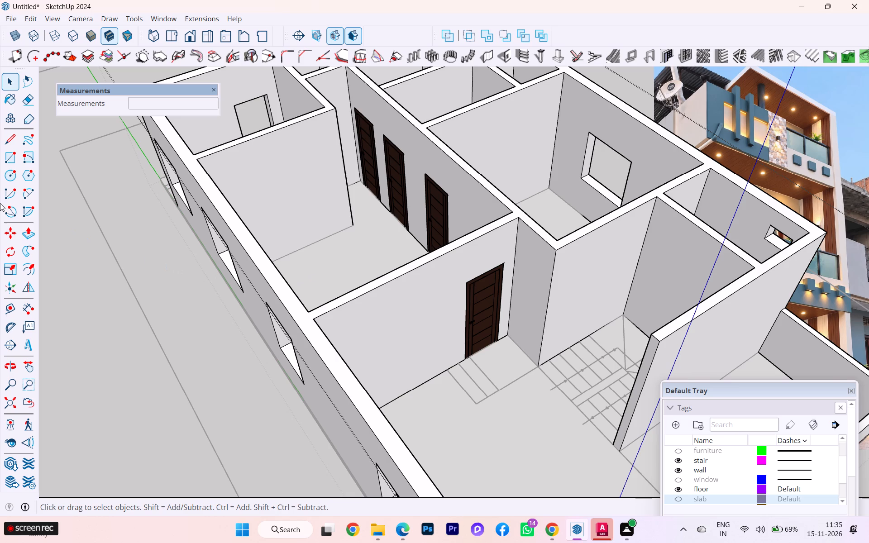
Examine the fitted doors and the remaining empty door openings from all around the house.
scroll(382, 306, "up", 2)
scroll(379, 342, "down", 3)
scroll(349, 349, "up", 1)
scroll(347, 350, "down", 1)
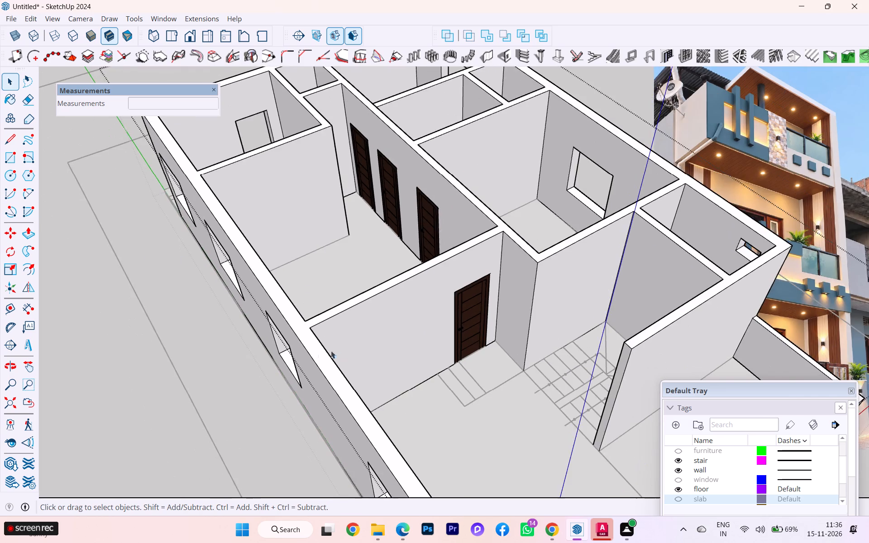
scroll(289, 349, "down", 2)
scroll(373, 365, "down", 1)
middle_click_drag(373, 365, 390, 325)
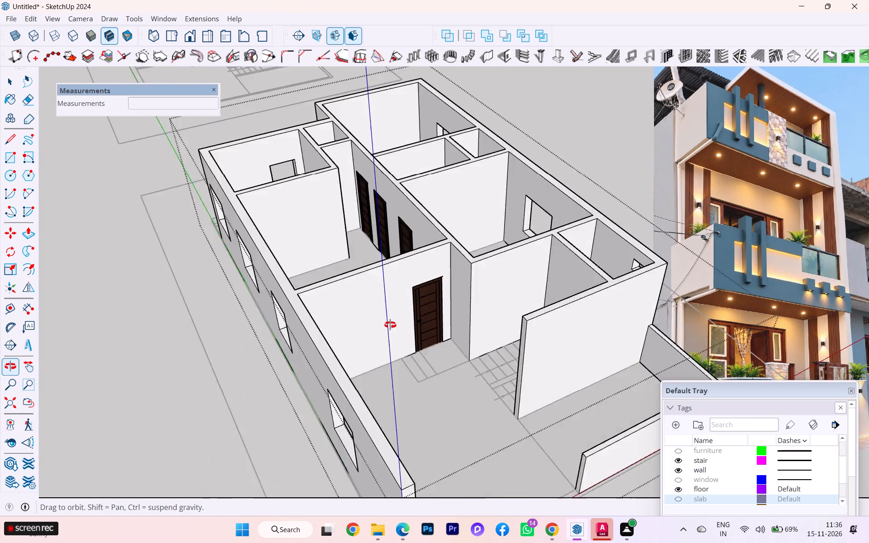
middle_click_drag(390, 325, 413, 324)
scroll(303, 344, "down", 1)
middle_click_drag(319, 354, 581, 398)
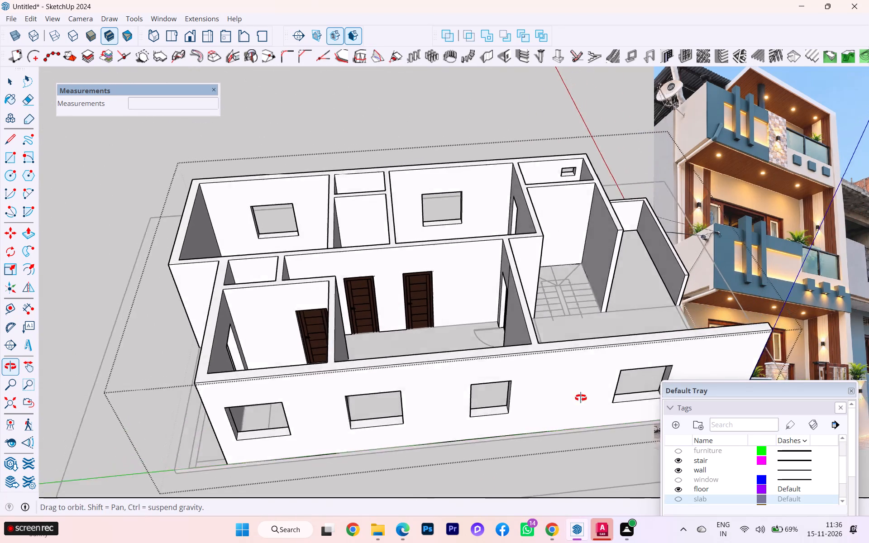
middle_click_drag(581, 398, 671, 377)
scroll(584, 409, "down", 1)
scroll(535, 295, "up", 4)
scroll(500, 298, "down", 3)
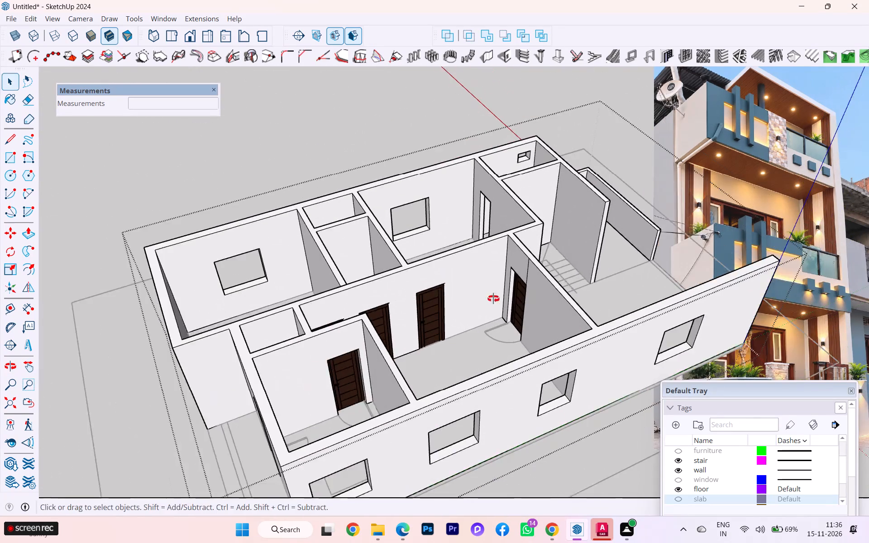
middle_click_drag(493, 299, 705, 341)
Copy the hall's end-wall door about 9' 11" along the red axis, in front of the adjoining room's empty door opening.
left_click(531, 259)
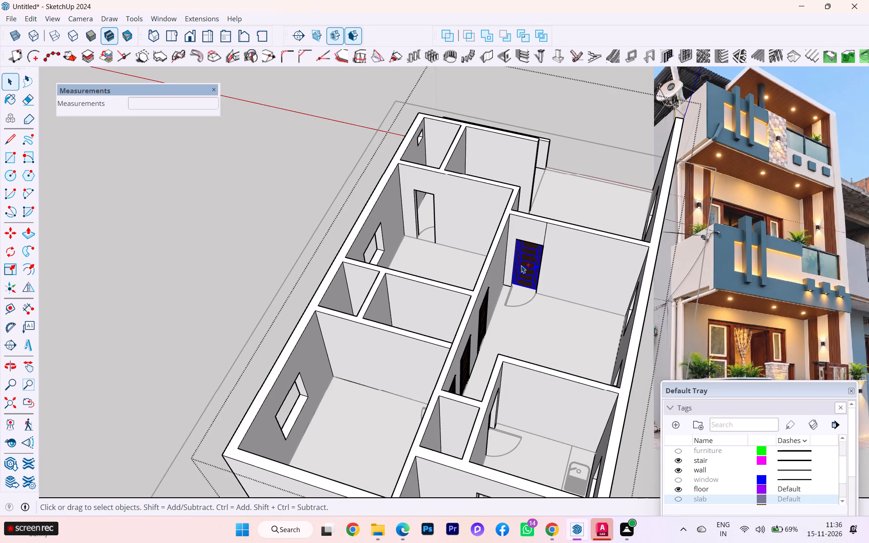
key("ctrl+c")
key("m")
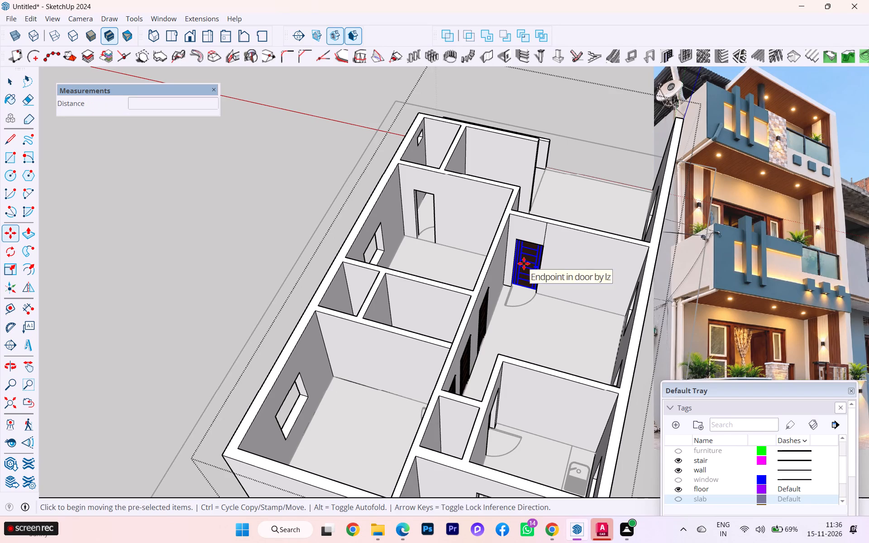
key("Return")
scroll(520, 240, "up", 2)
scroll(520, 238, "down", 1)
scroll(520, 238, "up", 2)
scroll(518, 236, "down", 1)
scroll(512, 226, "up", 3)
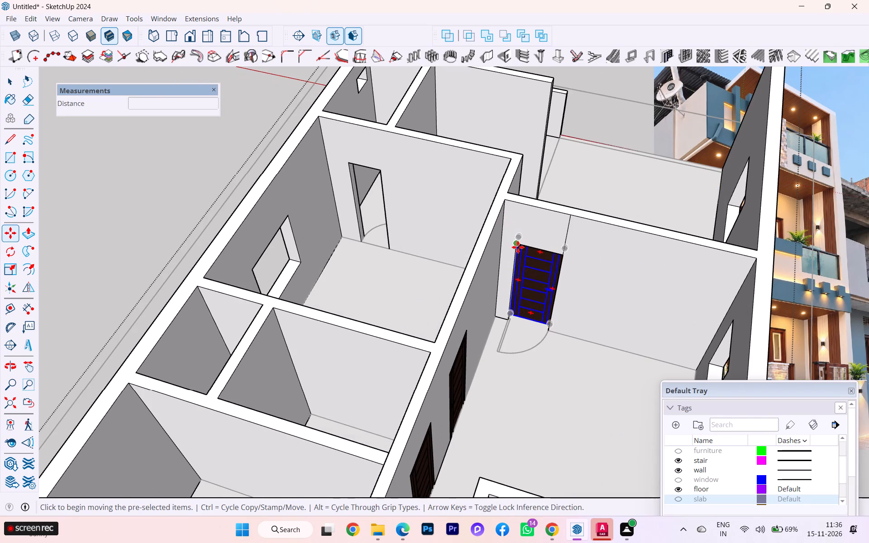
left_click(518, 247)
scroll(342, 168, "up", 2)
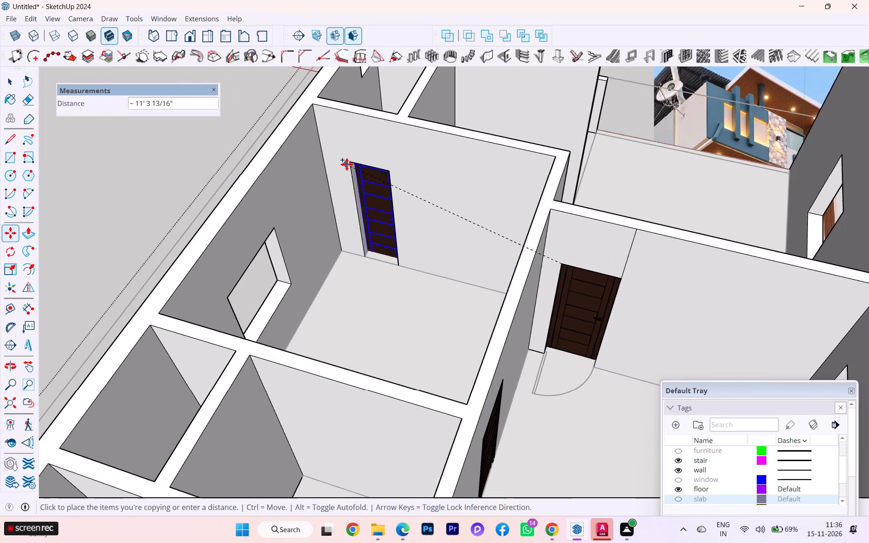
scroll(356, 178, "up", 2)
scroll(353, 174, "down", 1)
scroll(352, 173, "up", 2)
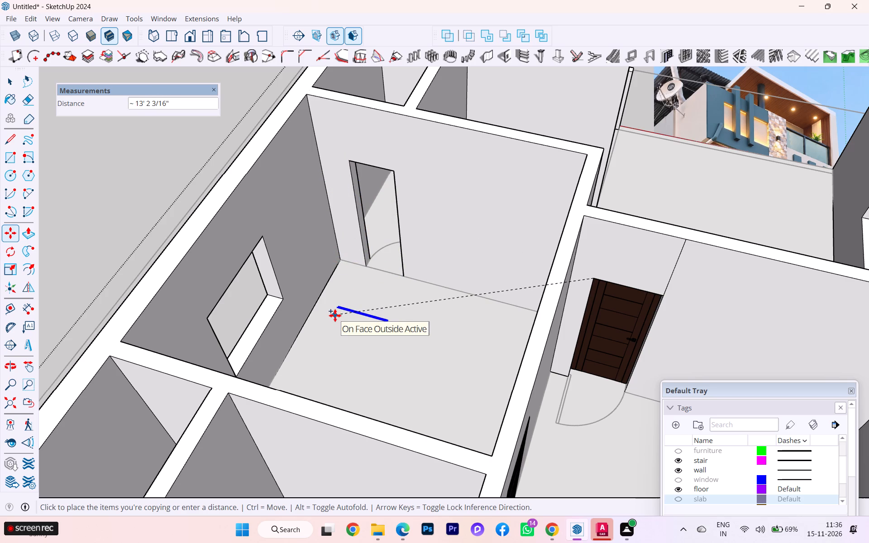
key("Left")
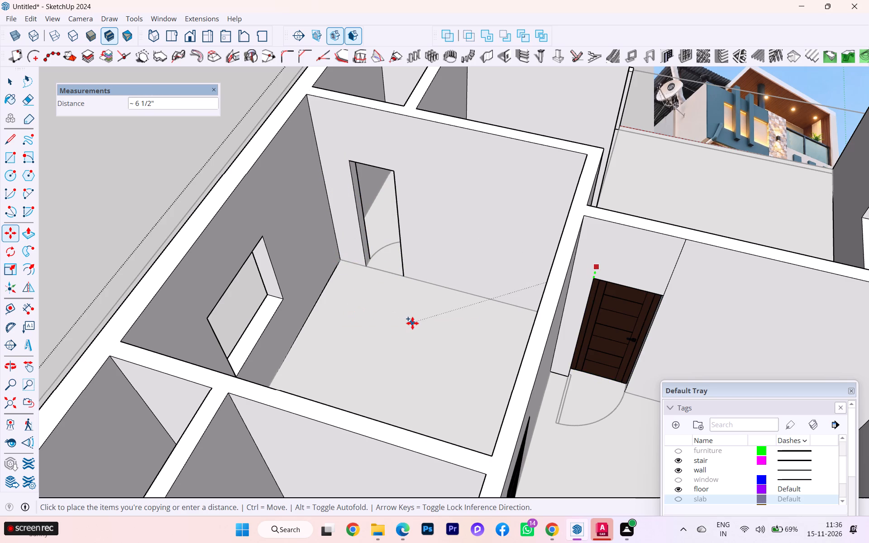
key("Right")
left_click(372, 296)
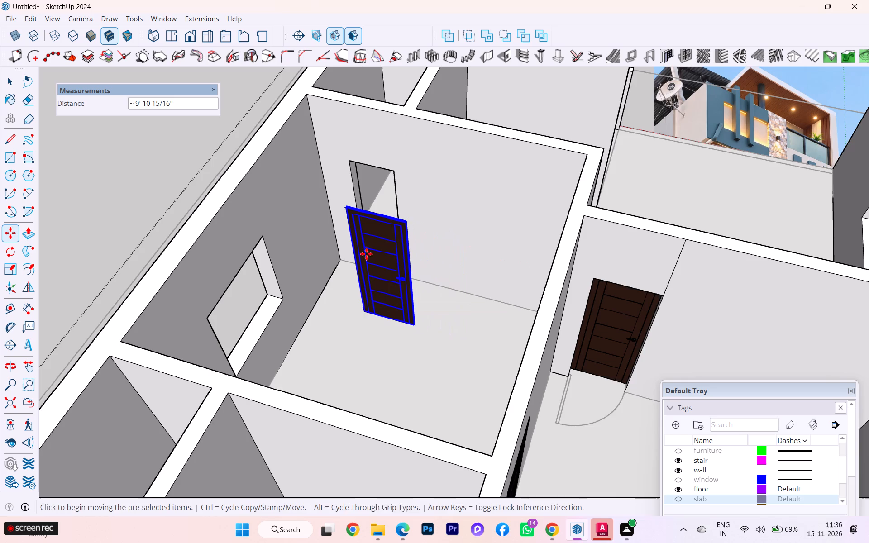
Move the copied door by its top frame corner to the top corner of the adjoining room's empty door opening.
scroll(364, 197, "up", 2)
scroll(364, 197, "down", 5)
scroll(364, 197, "up", 1)
scroll(332, 219, "up", 2)
scroll(332, 219, "down", 1)
scroll(332, 219, "up", 6)
scroll(353, 194, "down", 2)
scroll(353, 194, "up", 2)
scroll(353, 194, "down", 1)
scroll(353, 194, "up", 1)
scroll(352, 204, "down", 5)
scroll(352, 205, "up", 7)
scroll(352, 209, "down", 1)
scroll(352, 209, "up", 2)
scroll(352, 209, "down", 1)
scroll(352, 209, "up", 4)
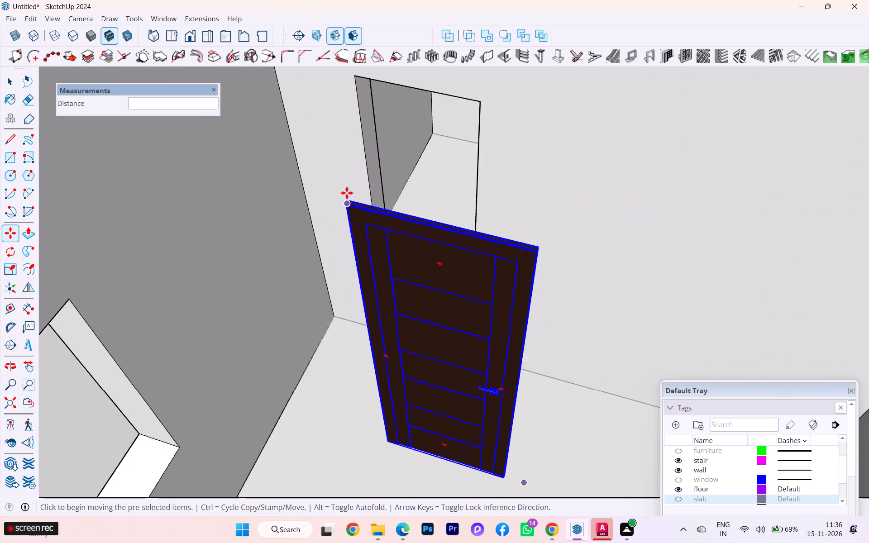
scroll(347, 193, "up", 5)
scroll(346, 192, "down", 3)
scroll(346, 192, "up", 1)
middle_click_drag(371, 250, 476, 281)
scroll(489, 282, "up", 3)
scroll(489, 282, "down", 1)
scroll(490, 282, "up", 3)
scroll(534, 305, "up", 1)
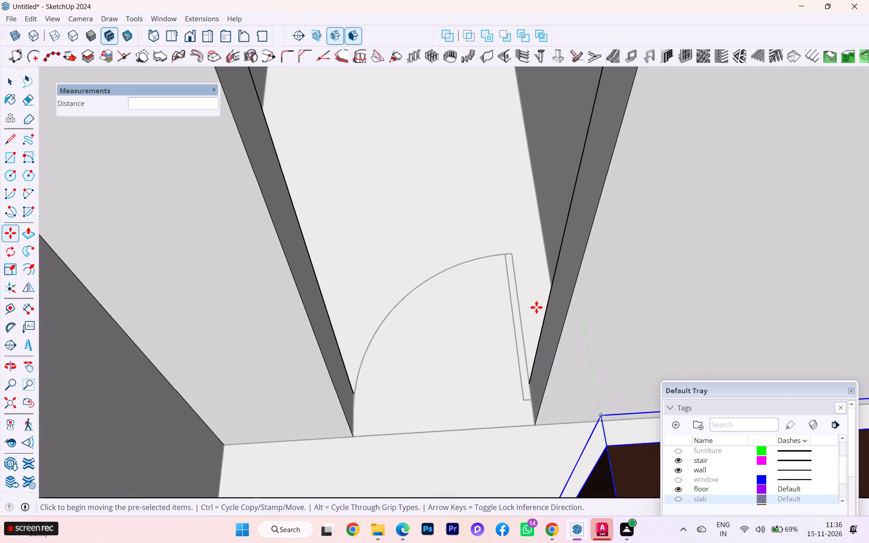
scroll(543, 352, "down", 1)
scroll(580, 406, "up", 2)
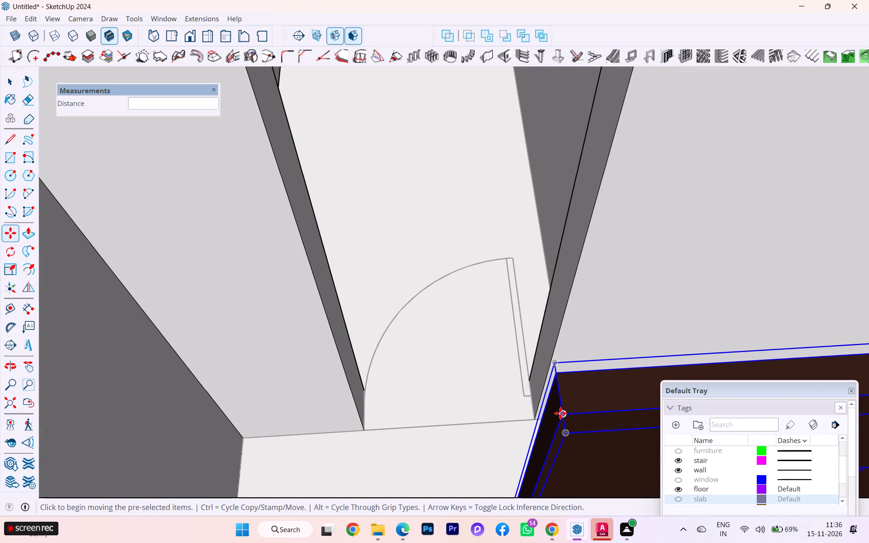
left_click(560, 413)
scroll(487, 309, "down", 11)
scroll(375, 273, "up", 7)
scroll(375, 273, "down", 1)
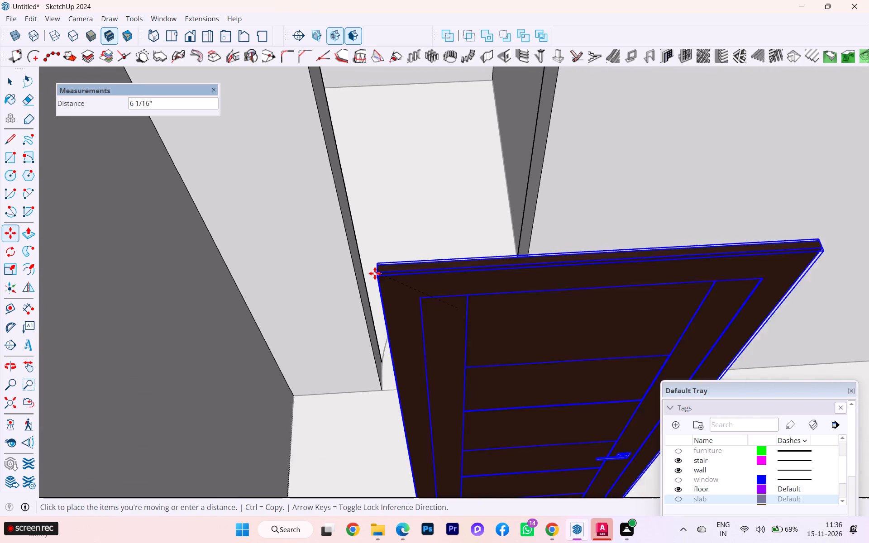
scroll(375, 273, "down", 1)
scroll(350, 180, "down", 5)
scroll(330, 110, "up", 7)
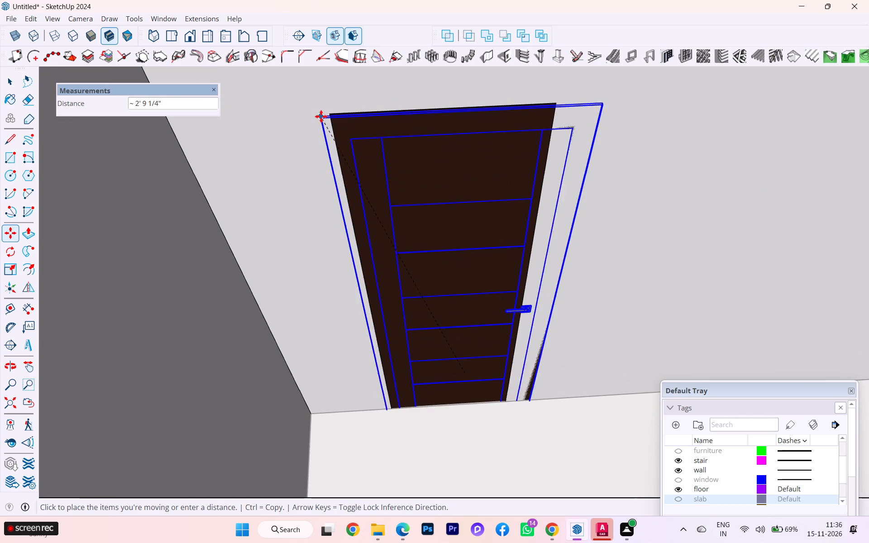
scroll(329, 114, "up", 2)
scroll(329, 114, "down", 1)
scroll(329, 114, "up", 3)
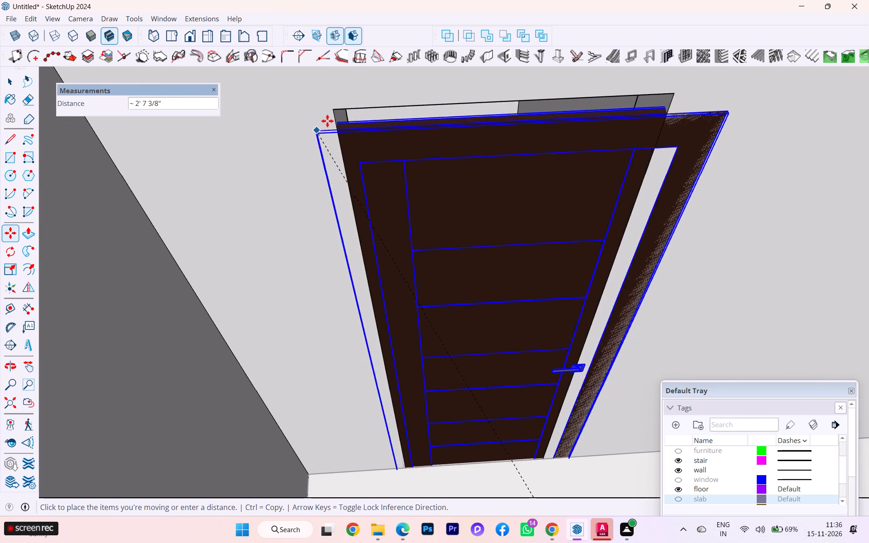
left_click(330, 115)
Realign the door's top frame corner with the corner of the opening, ending with a 1 3/4" move.
scroll(358, 162, "down", 1)
middle_click_drag(366, 164, 380, 169)
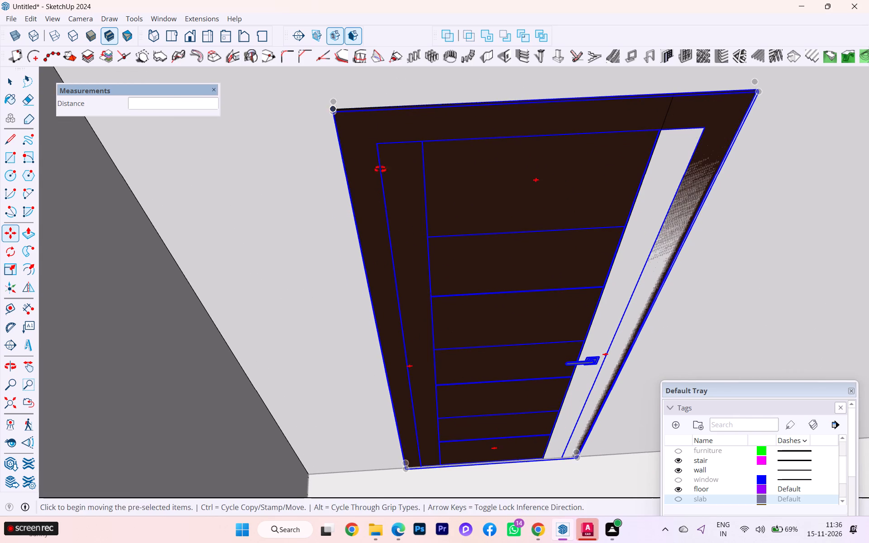
middle_click_drag(380, 169, 495, 217)
scroll(366, 193, "up", 6)
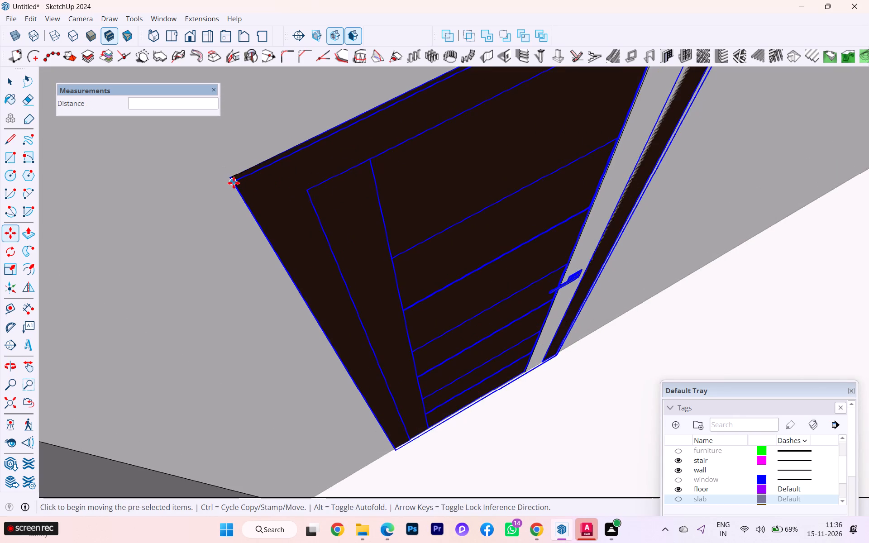
left_click(234, 183)
left_click(239, 200)
scroll(238, 200, "up", 6)
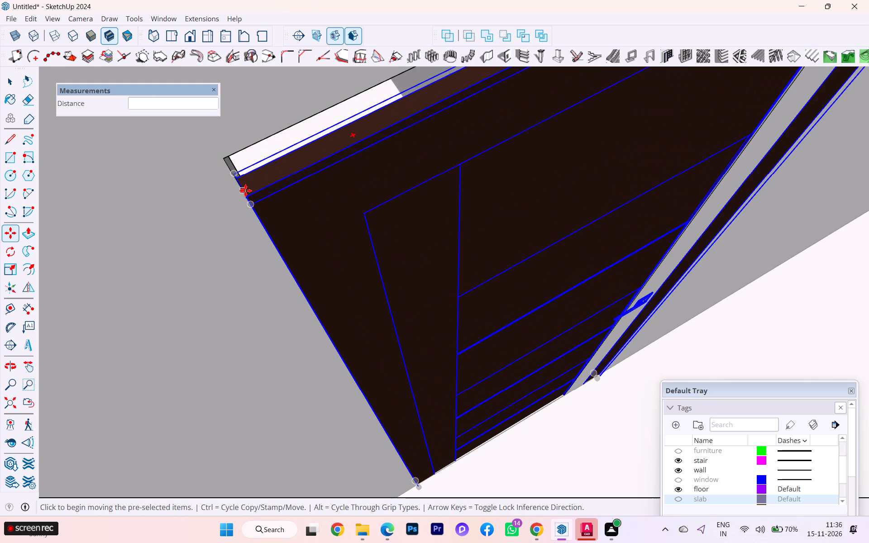
scroll(245, 191, "up", 1)
left_click(247, 197)
left_click(221, 157)
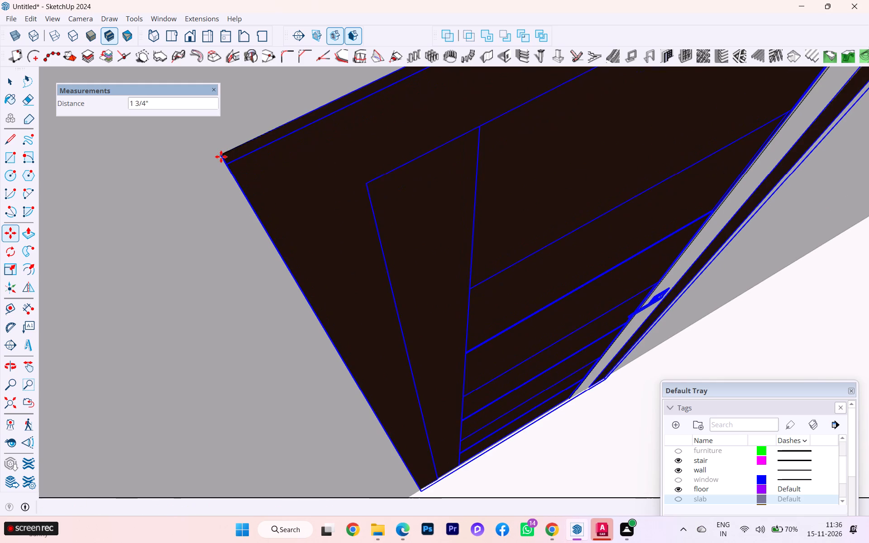
Scale the door narrower along the red axis to fit the opening's width, with back edges shown.
scroll(183, 162, "down", 6)
scroll(136, 168, "down", 2)
scroll(136, 169, "up", 1)
scroll(136, 170, "down", 5)
scroll(135, 171, "up", 1)
scroll(135, 171, "down", 1)
scroll(267, 187, "down", 7)
scroll(277, 193, "up", 3)
scroll(279, 194, "down", 2)
scroll(316, 197, "up", 1)
scroll(316, 198, "down", 2)
scroll(315, 200, "up", 3)
scroll(315, 200, "down", 1)
scroll(311, 209, "up", 3)
scroll(311, 209, "down", 1)
scroll(311, 209, "up", 1)
scroll(311, 210, "down", 3)
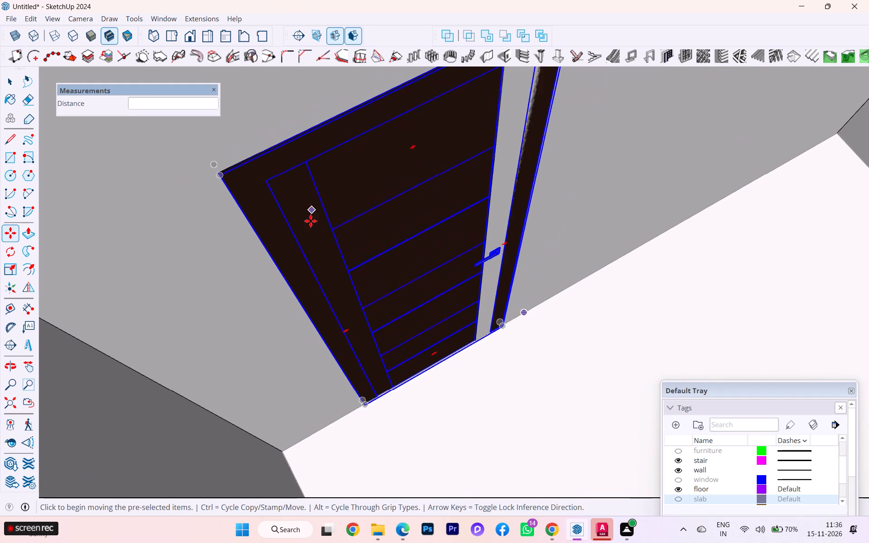
scroll(371, 240, "down", 1)
key("s")
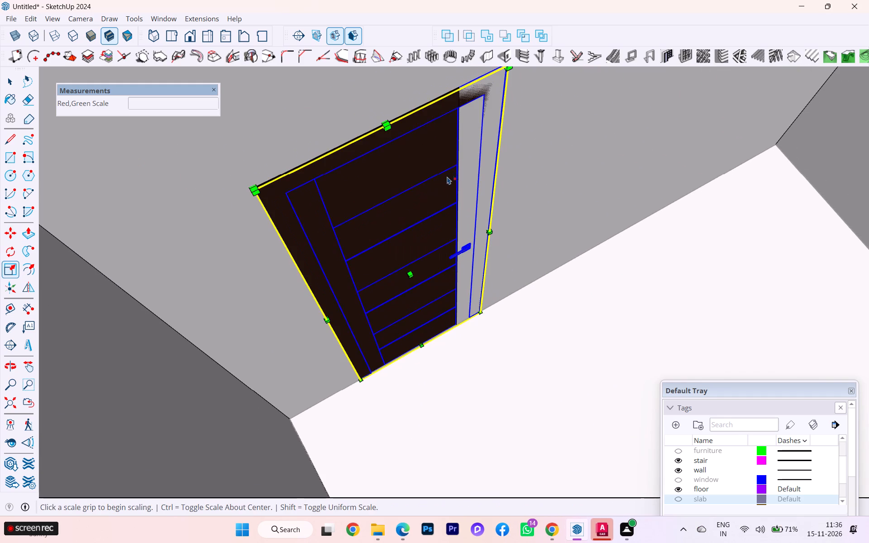
key("k")
scroll(477, 186, "up", 3)
left_click(485, 238)
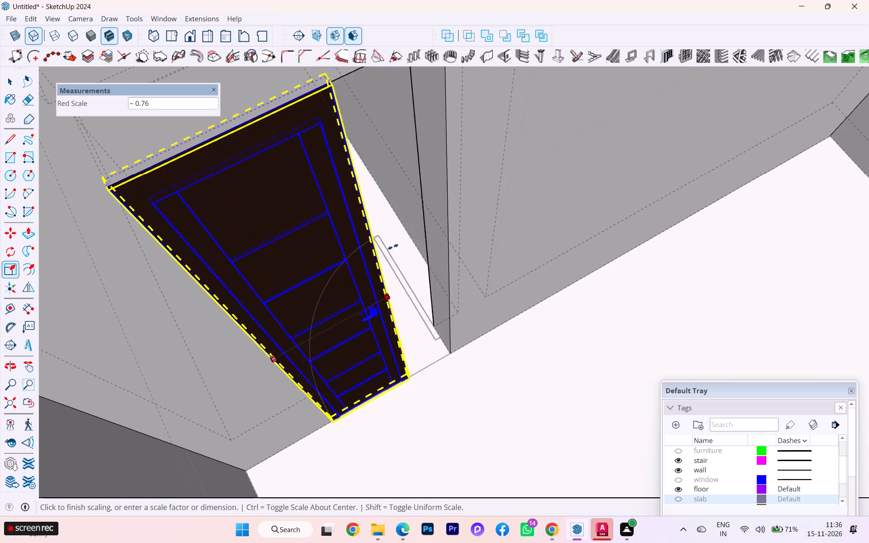
left_click(441, 239)
Examine the scaled door's fit at its bottom edge and jamb, leave the Scale tool and clear the selection.
scroll(477, 253, "down", 2)
middle_click_drag(475, 252, 383, 235)
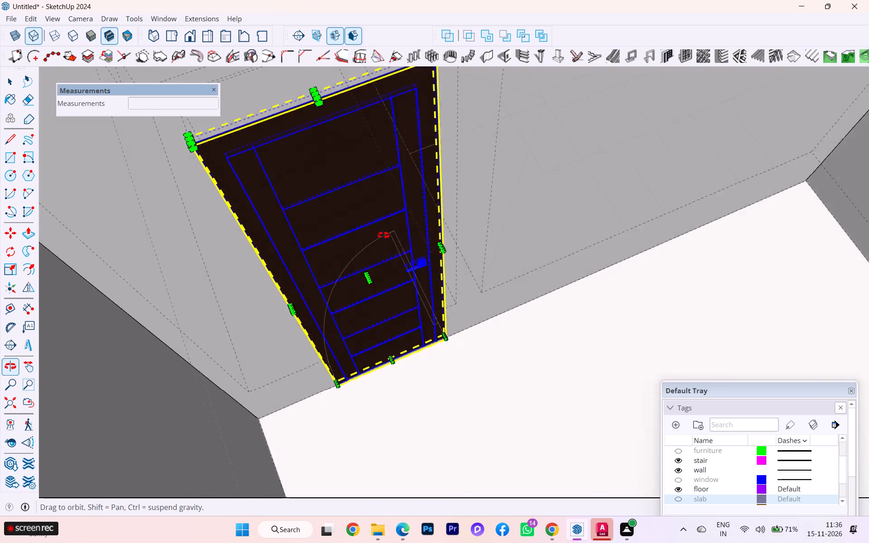
middle_click_drag(383, 235, 111, 214)
scroll(293, 213, "up", 4)
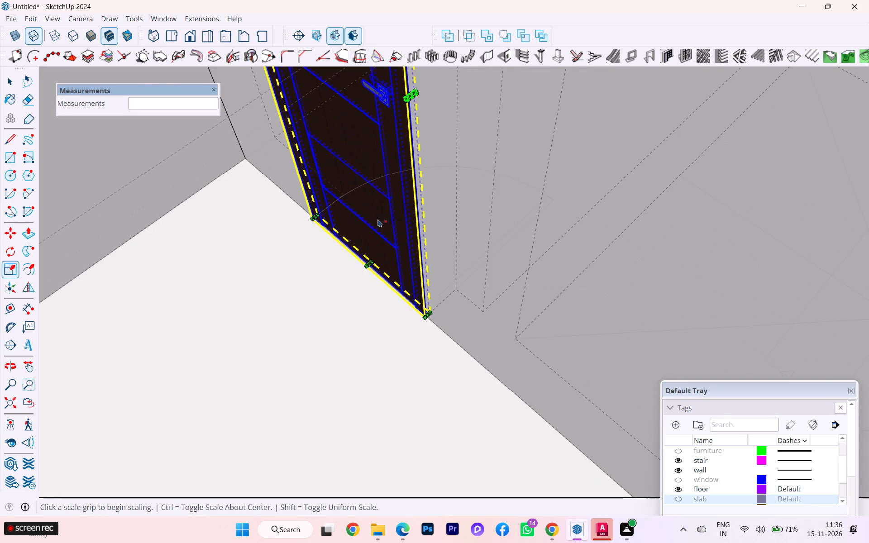
scroll(397, 227, "up", 13)
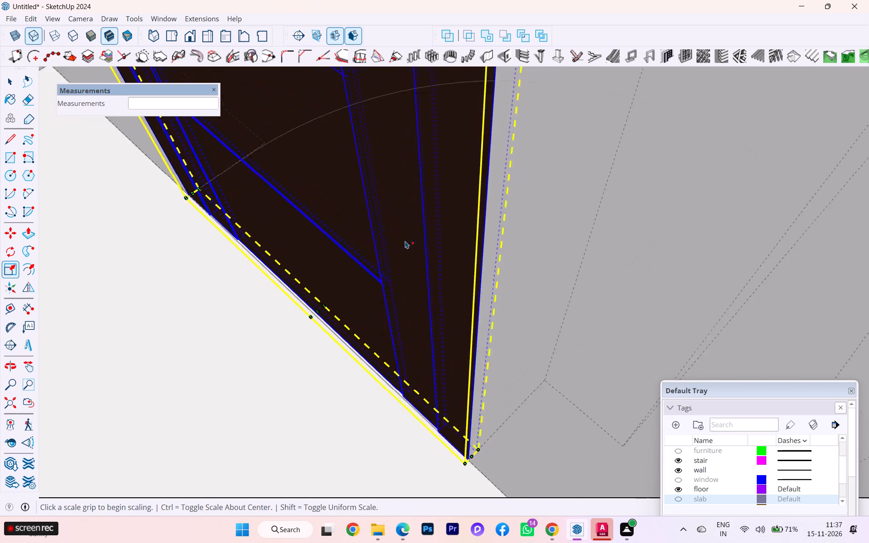
scroll(405, 241, "up", 1)
scroll(405, 241, "down", 3)
scroll(405, 241, "up", 3)
scroll(405, 241, "down", 8)
scroll(417, 233, "up", 1)
scroll(417, 233, "down", 2)
scroll(419, 233, "up", 2)
scroll(420, 233, "down", 1)
scroll(462, 230, "down", 8)
scroll(517, 275, "down", 2)
scroll(517, 275, "up", 3)
scroll(517, 275, "down", 2)
scroll(517, 275, "up", 2)
scroll(516, 265, "down", 1)
scroll(516, 265, "up", 2)
scroll(516, 265, "down", 5)
scroll(512, 261, "up", 1)
scroll(512, 261, "down", 8)
scroll(510, 260, "up", 6)
scroll(510, 260, "down", 1)
scroll(510, 260, "up", 1)
scroll(510, 258, "down", 6)
scroll(510, 253, "up", 2)
scroll(510, 252, "down", 2)
scroll(510, 252, "up", 1)
scroll(510, 252, "down", 1)
scroll(442, 210, "down", 4)
scroll(442, 210, "up", 1)
scroll(442, 210, "down", 3)
scroll(442, 210, "up", 3)
scroll(442, 210, "down", 3)
scroll(447, 214, "up", 1)
scroll(447, 214, "down", 1)
left_click(8, 82)
left_click(109, 157)
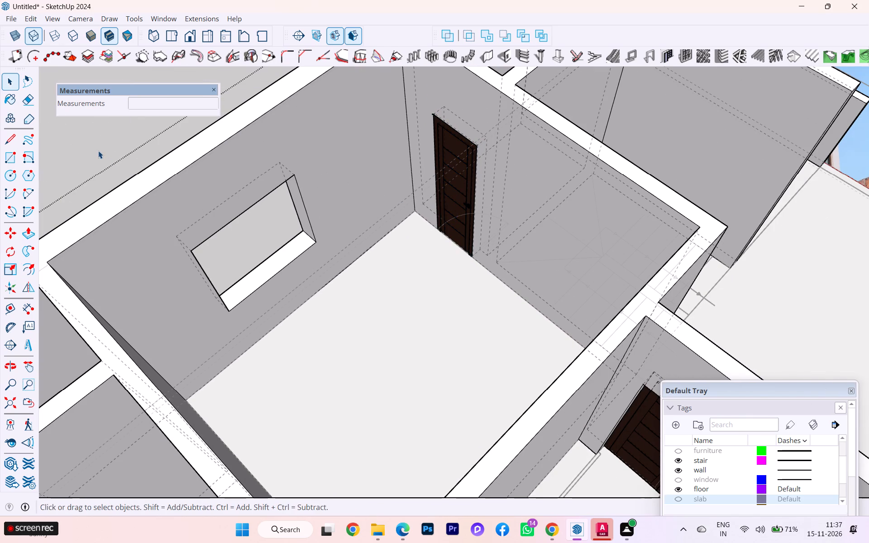
Delete all guides in the model.
scroll(399, 200, "down", 3)
scroll(422, 206, "up", 4)
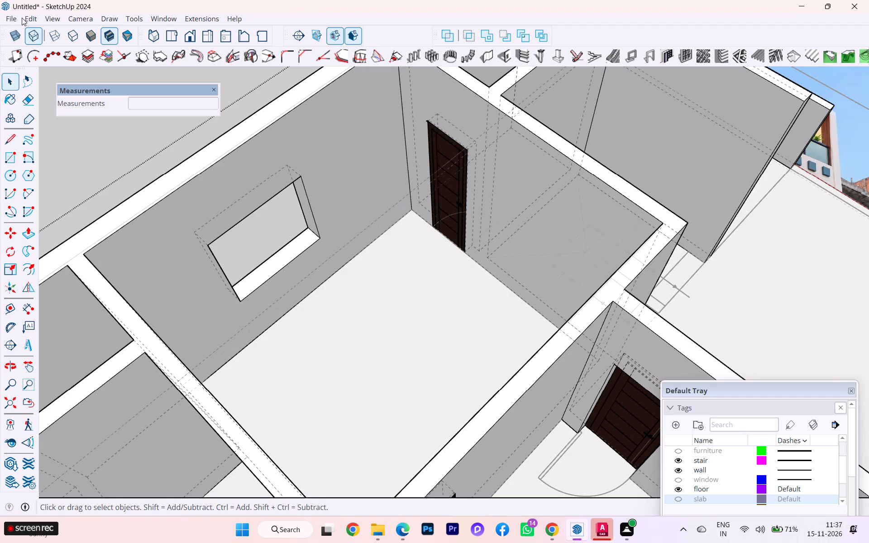
left_click(27, 14)
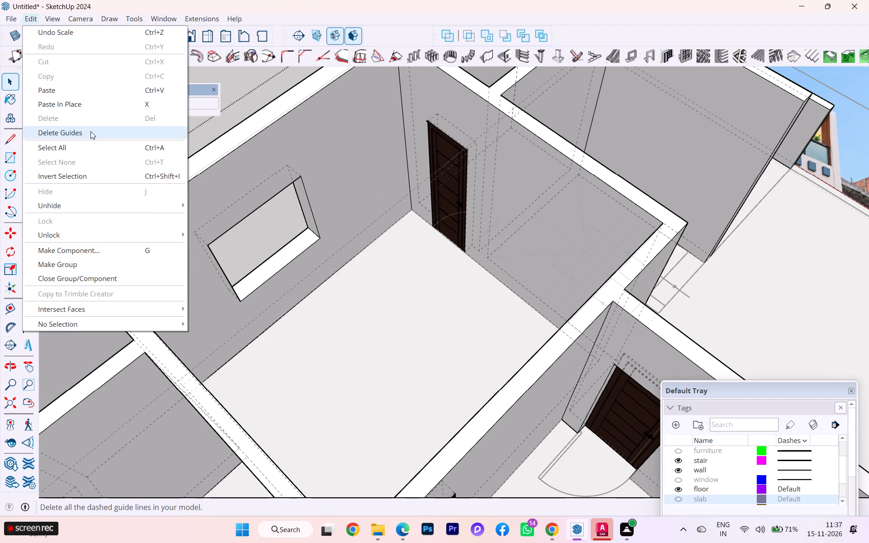
left_click(91, 131)
Examine the fitted doors and the window openings from around the house.
scroll(309, 152, "down", 4)
scroll(259, 164, "down", 1)
middle_click_drag(264, 170, 309, 167)
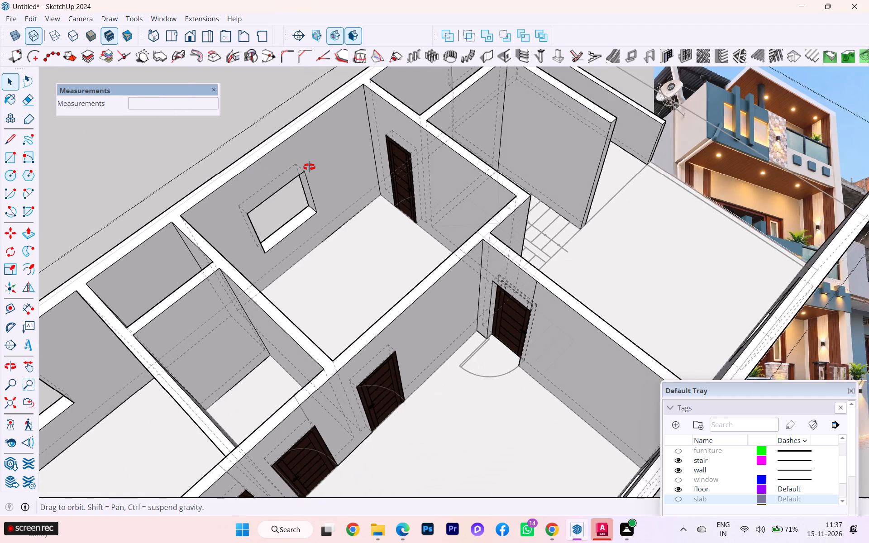
middle_click_drag(309, 167, 541, 133)
scroll(427, 137, "down", 3)
scroll(412, 137, "up", 2)
scroll(409, 137, "down", 3)
middle_click_drag(355, 185, 551, 176)
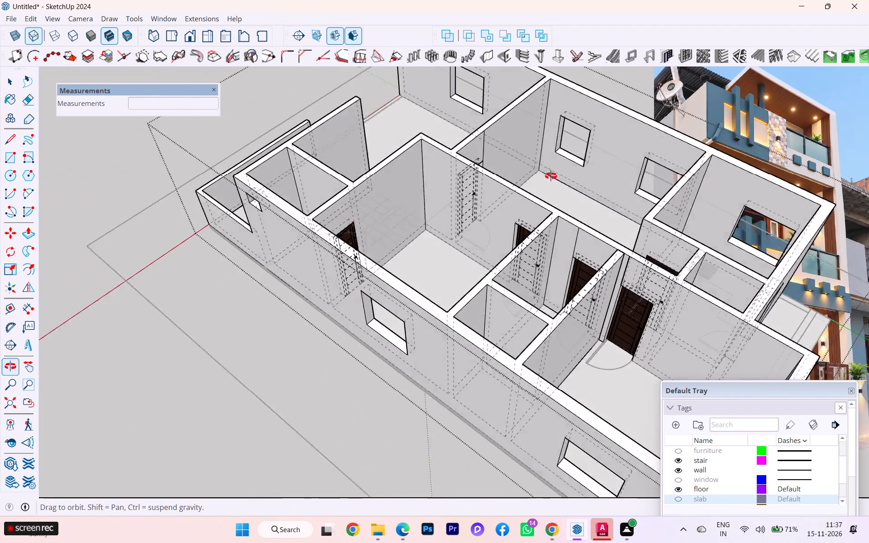
middle_click_drag(551, 176, 573, 170)
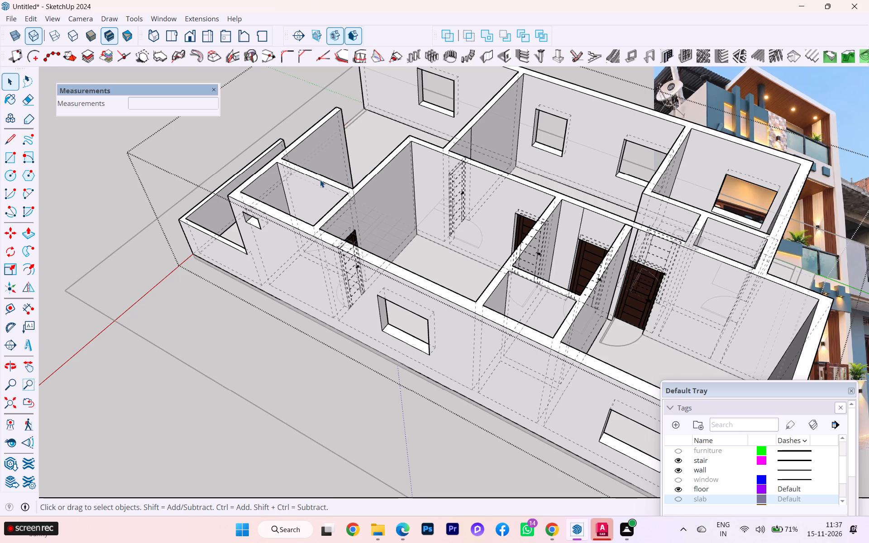
scroll(378, 181, "up", 3)
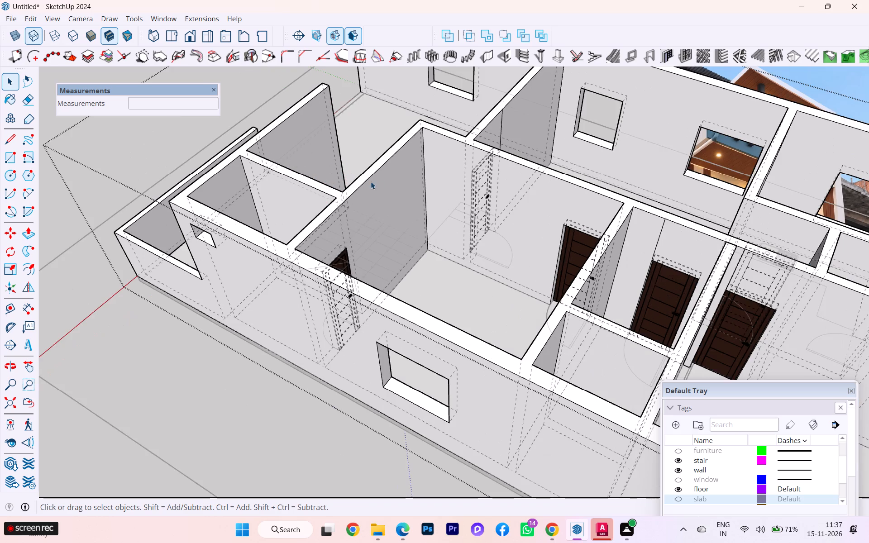
scroll(341, 182, "down", 2)
middle_click_drag(347, 194, 450, 173)
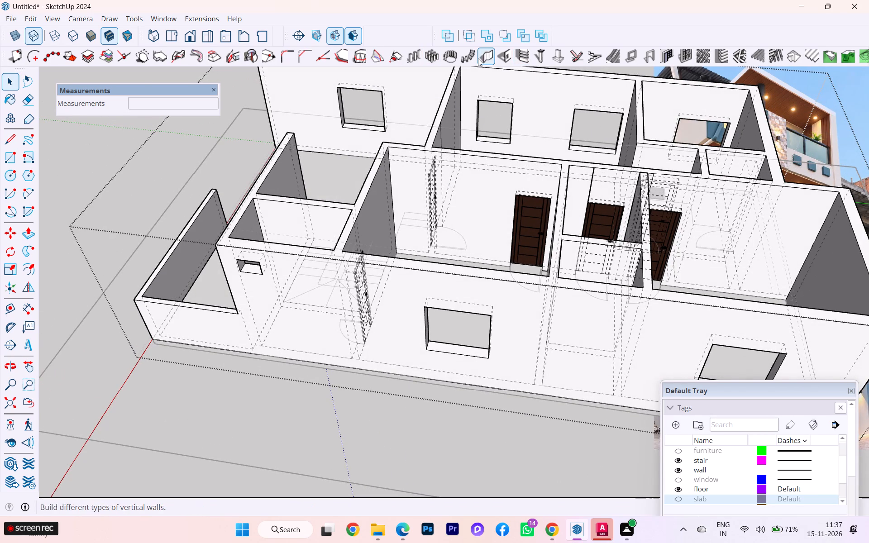
Open 3D Warehouse and search its models for "window".
left_click(5, 461)
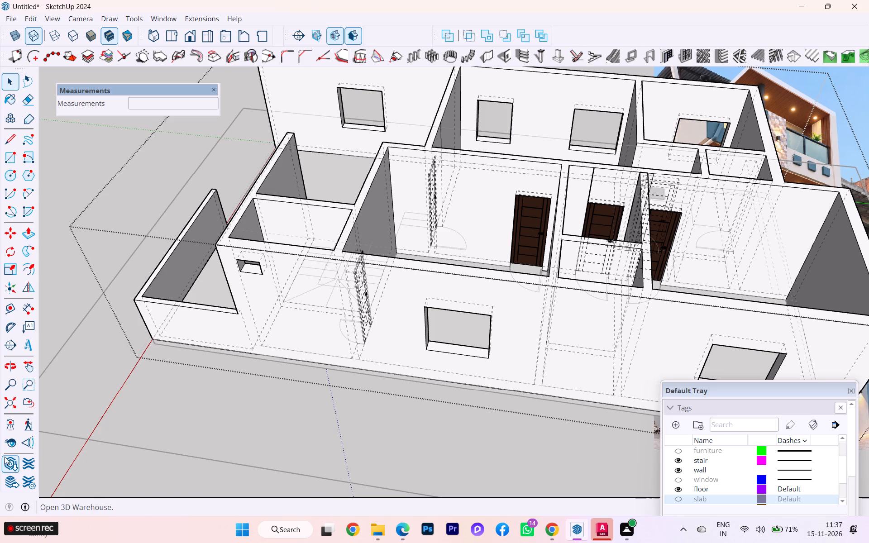
left_click(10, 464)
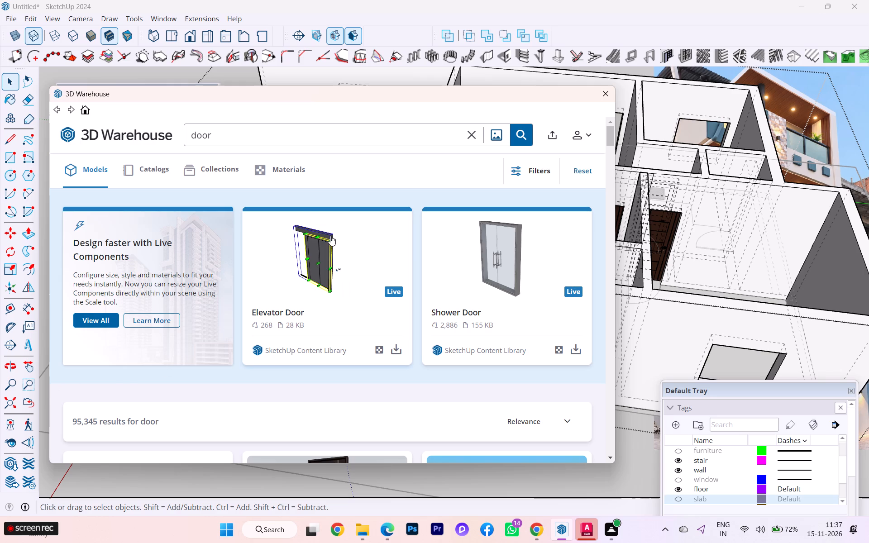
left_click(477, 133)
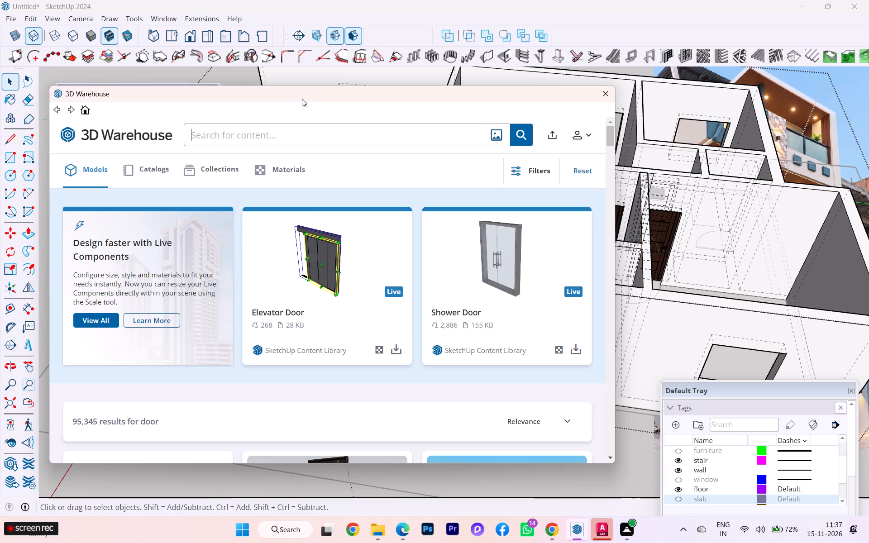
left_click_drag(299, 90, 514, 145)
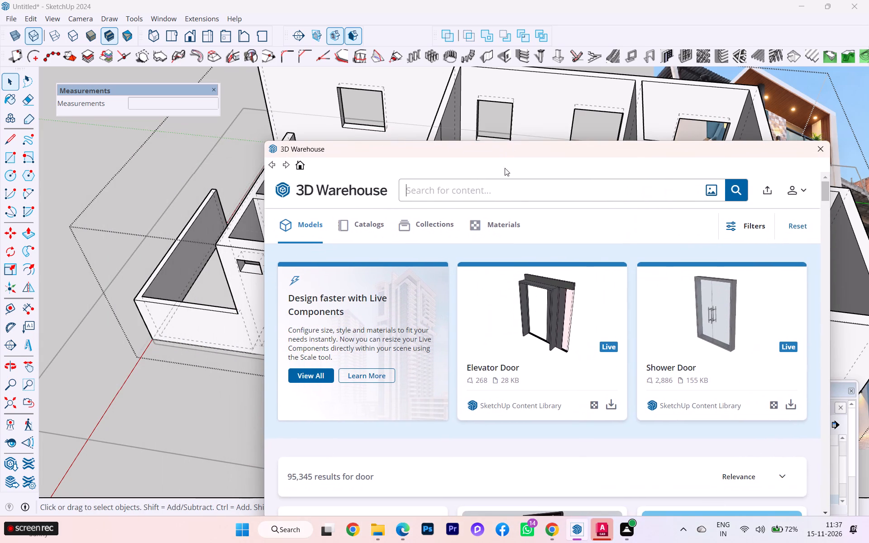
left_click(493, 191)
type("window")
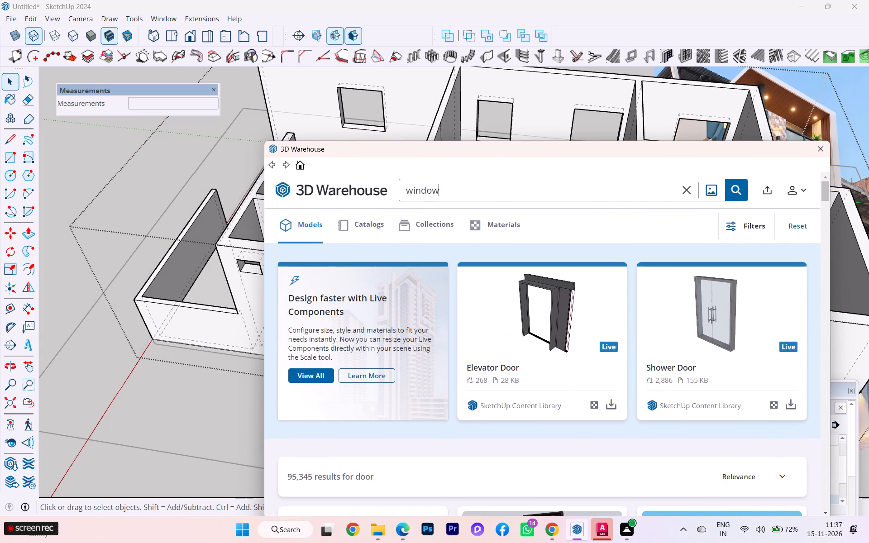
key("Return")
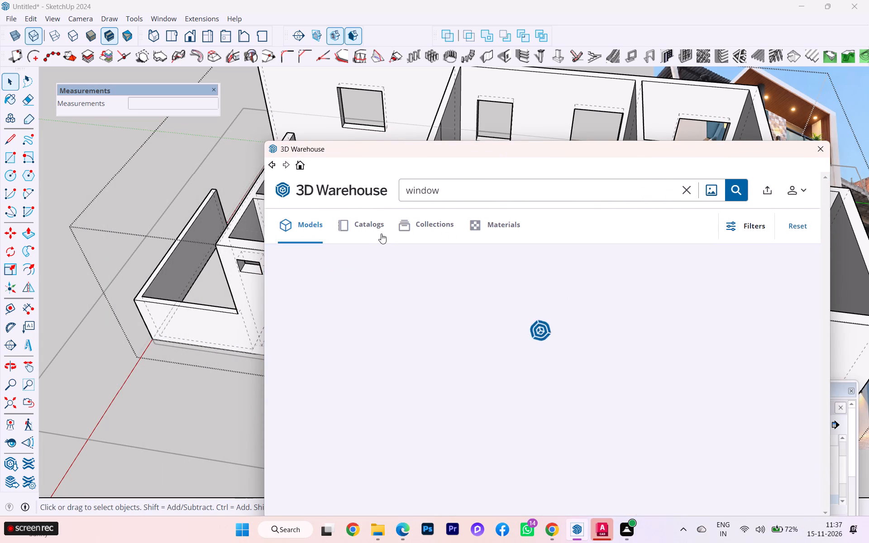
Arrange the 3D Warehouse window beside the facade photo so that the photo can be compared with the search results.
scroll(331, 236, "down", 3)
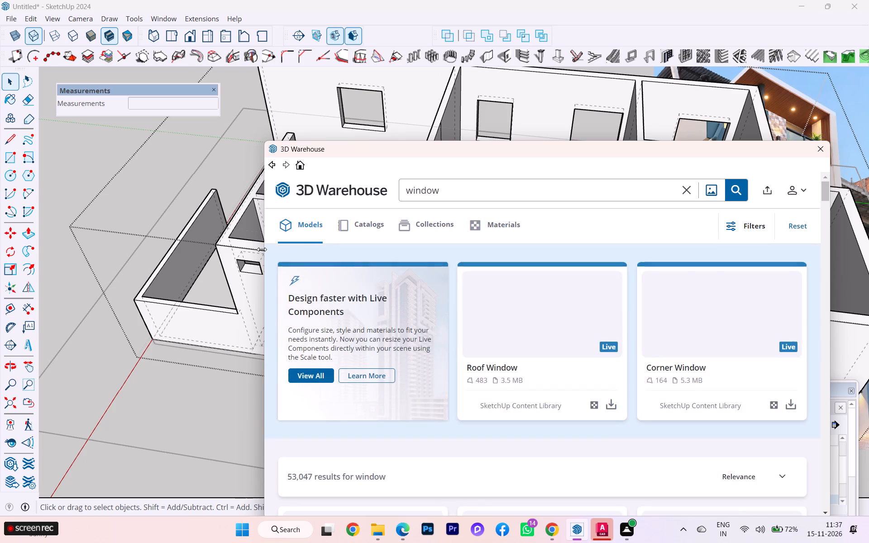
scroll(262, 249, "down", 2)
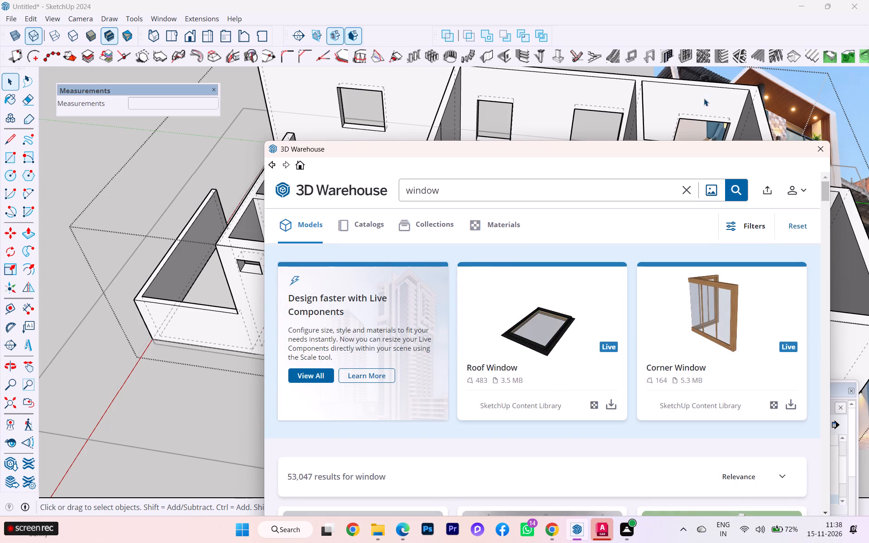
scroll(323, 132, "down", 3)
scroll(247, 137, "down", 4)
left_click_drag(595, 153, 482, 171)
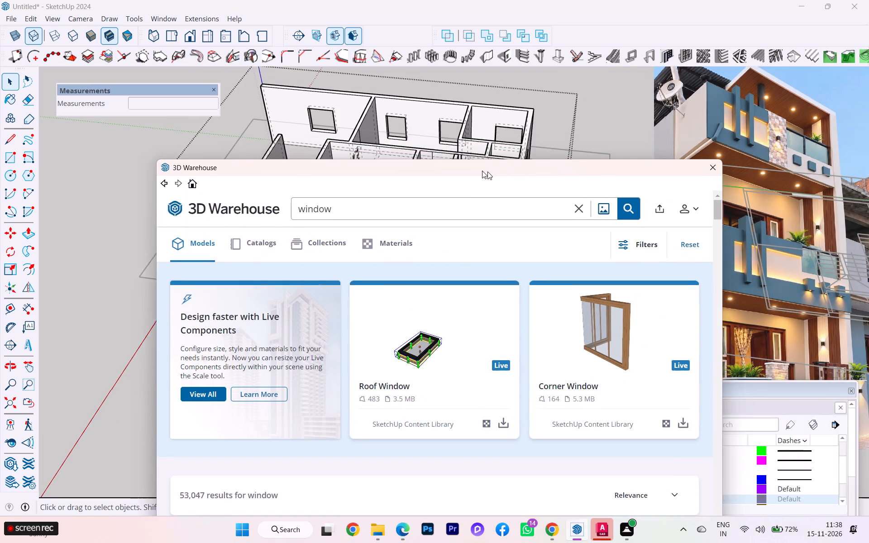
left_click_drag(482, 171, 408, 142)
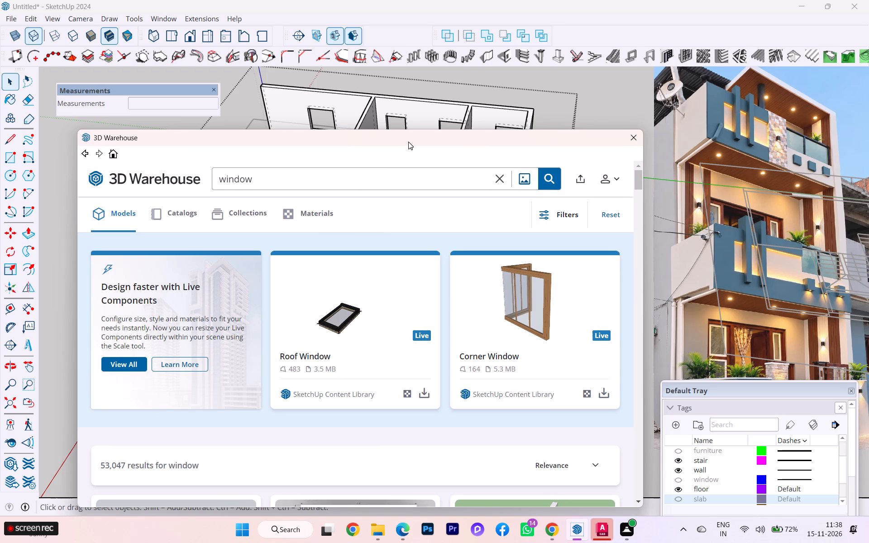
left_click_drag(408, 142, 440, 135)
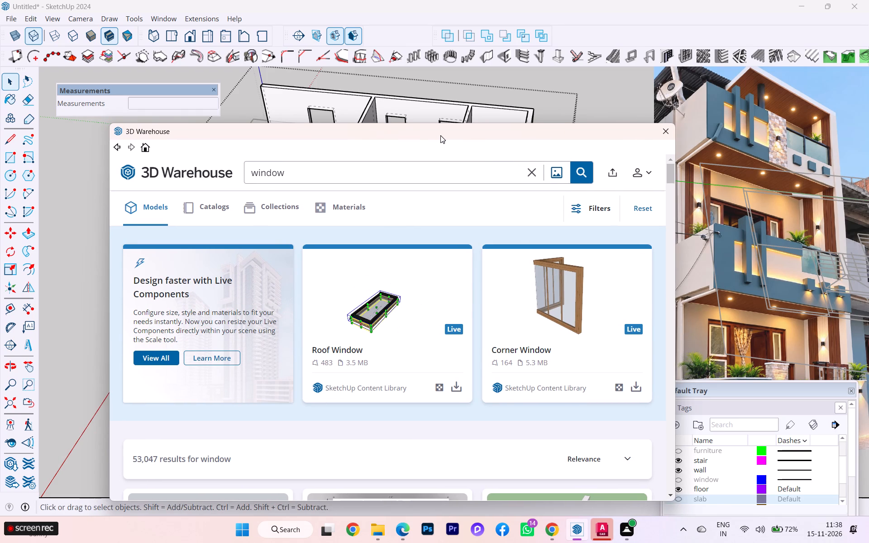
Browse the 3D Warehouse "window" results for a model that suits the house's window openings and the facade photo.
left_click_drag(440, 135, 463, 134)
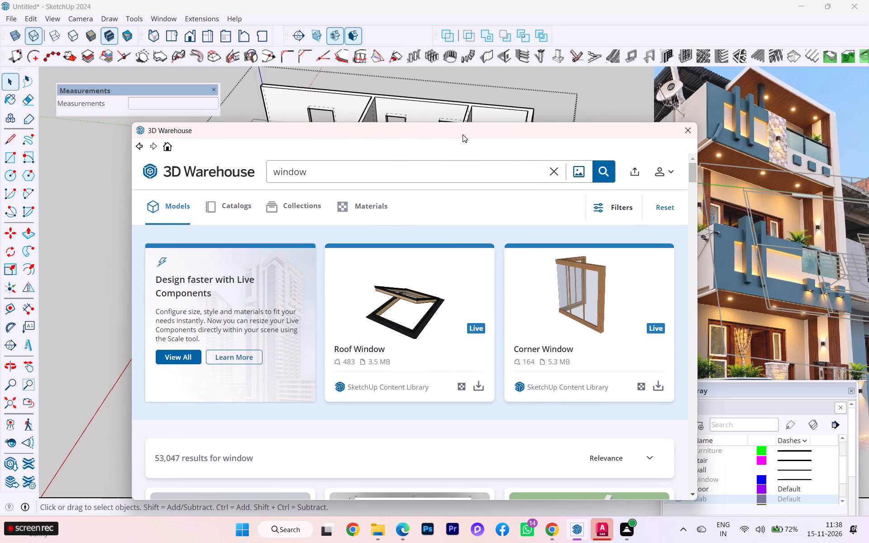
left_click_drag(463, 134, 459, 134)
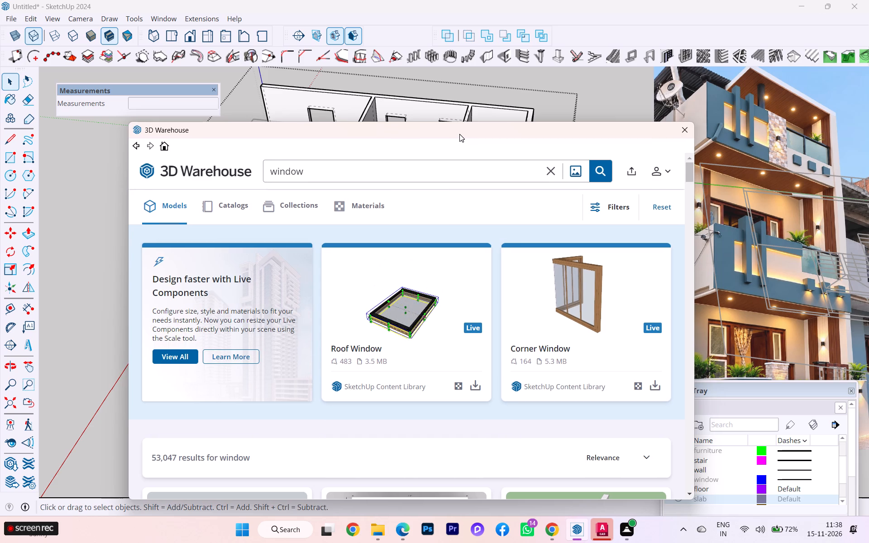
left_click_drag(459, 134, 535, 113)
scroll(413, 231, "down", 2)
scroll(440, 333, "down", 3)
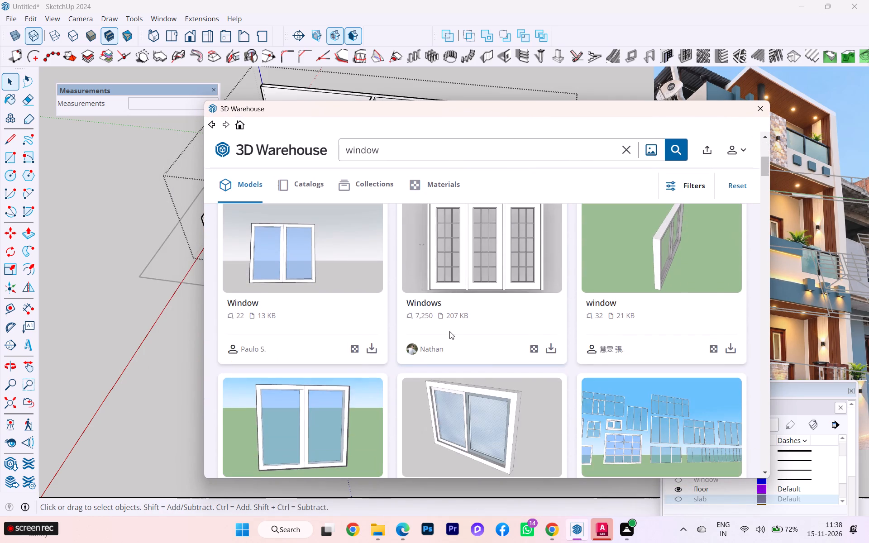
scroll(451, 329, "down", 4)
scroll(451, 329, "up", 2)
scroll(451, 329, "down", 8)
scroll(454, 322, "up", 1)
scroll(454, 322, "down", 6)
scroll(454, 321, "up", 2)
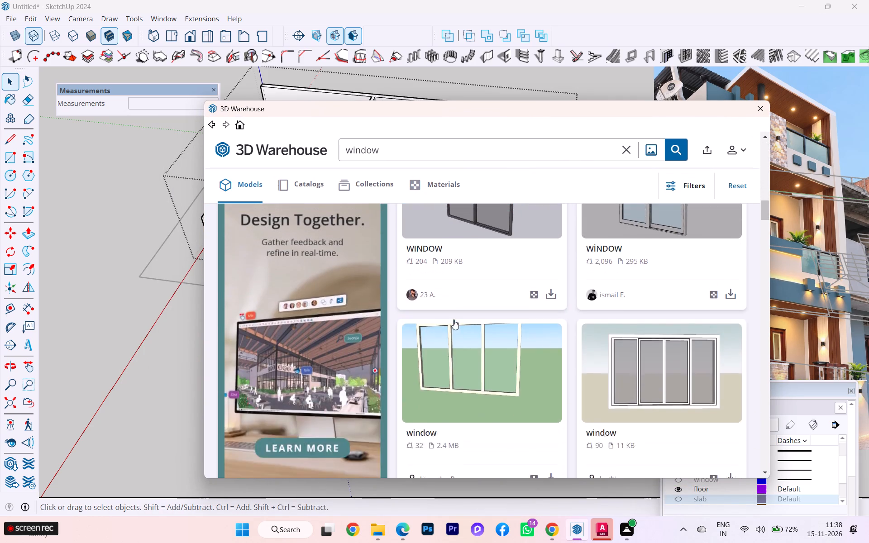
scroll(454, 319, "up", 1)
scroll(454, 319, "down", 1)
scroll(454, 319, "up", 3)
scroll(454, 319, "down", 1)
scroll(454, 319, "up", 1)
scroll(454, 319, "down", 1)
scroll(454, 319, "up", 1)
scroll(454, 319, "down", 12)
scroll(454, 319, "up", 2)
scroll(454, 319, "down", 3)
scroll(454, 319, "up", 3)
scroll(454, 319, "down", 1)
scroll(454, 319, "up", 2)
scroll(454, 319, "down", 2)
scroll(454, 319, "up", 3)
scroll(454, 319, "down", 1)
scroll(454, 319, "up", 2)
scroll(454, 319, "down", 1)
scroll(454, 319, "up", 10)
scroll(453, 317, "down", 2)
scroll(453, 317, "up", 4)
scroll(453, 317, "down", 10)
scroll(453, 317, "up", 1)
scroll(453, 317, "down", 2)
scroll(453, 317, "up", 1)
scroll(453, 317, "down", 2)
scroll(453, 317, "up", 1)
scroll(453, 317, "down", 6)
scroll(453, 317, "up", 1)
scroll(453, 317, "down", 6)
scroll(453, 317, "up", 1)
scroll(453, 317, "down", 4)
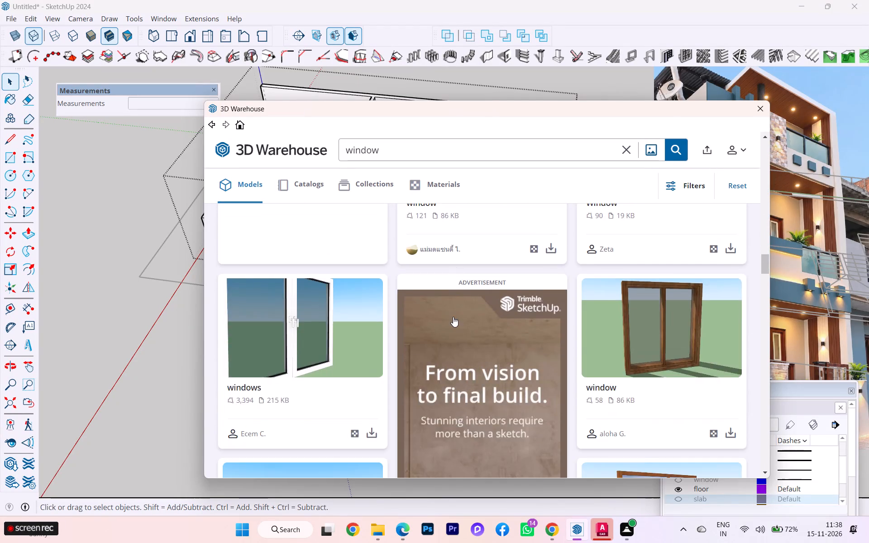
scroll(453, 317, "down", 4)
scroll(453, 317, "up", 4)
scroll(453, 317, "down", 3)
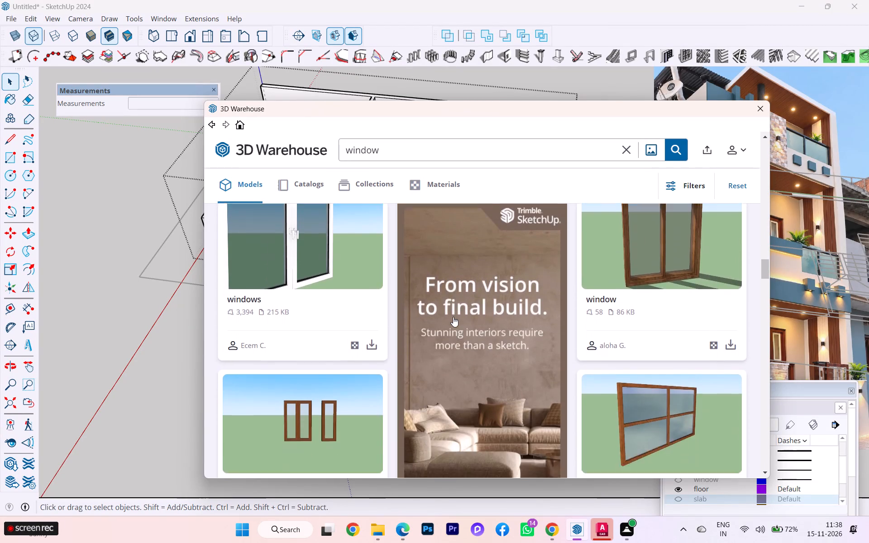
scroll(453, 317, "down", 5)
scroll(453, 317, "up", 1)
scroll(453, 317, "down", 12)
scroll(453, 317, "up", 2)
scroll(453, 317, "down", 1)
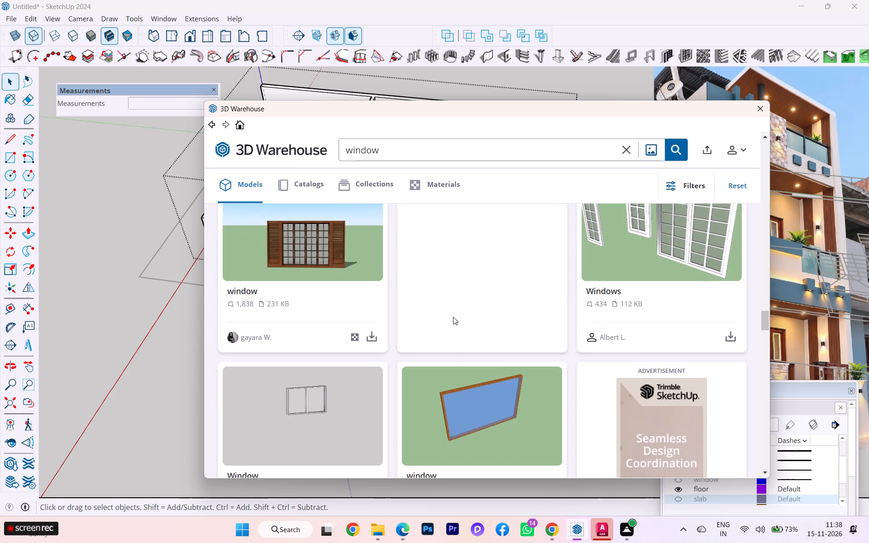
scroll(453, 317, "down", 3)
scroll(453, 317, "up", 1)
scroll(453, 317, "down", 1)
scroll(453, 317, "up", 1)
scroll(453, 317, "down", 1)
scroll(453, 317, "up", 4)
scroll(453, 317, "down", 4)
scroll(453, 317, "up", 2)
scroll(453, 317, "down", 1)
scroll(453, 317, "up", 2)
scroll(453, 317, "down", 5)
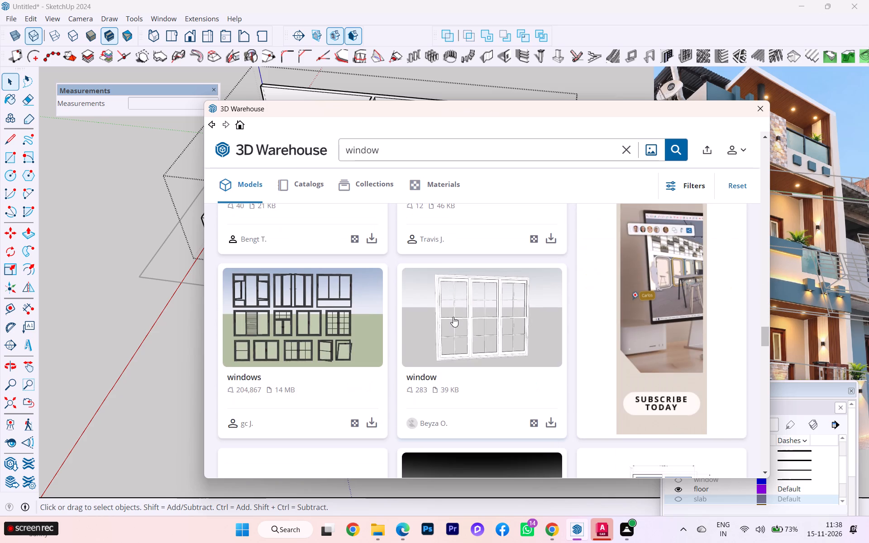
scroll(453, 317, "down", 3)
scroll(453, 317, "up", 3)
scroll(453, 317, "down", 4)
scroll(453, 317, "up", 1)
scroll(453, 317, "down", 4)
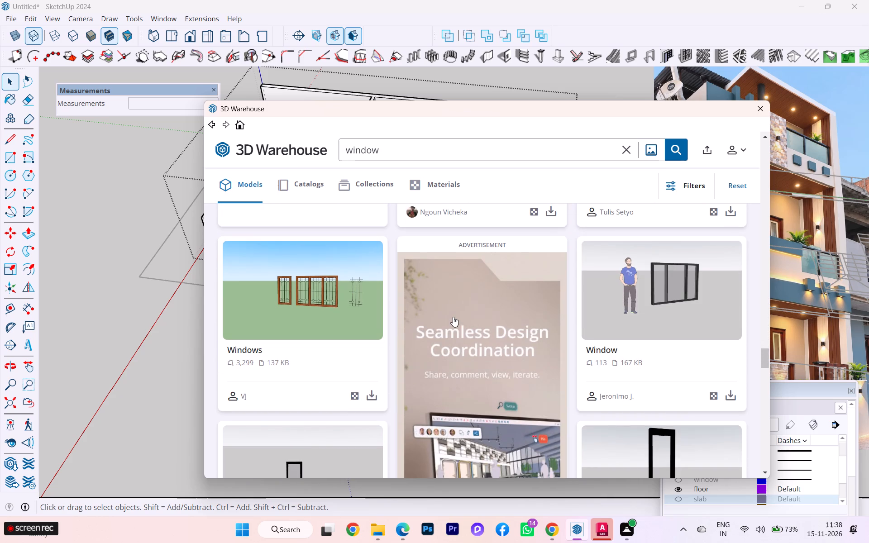
scroll(453, 317, "down", 4)
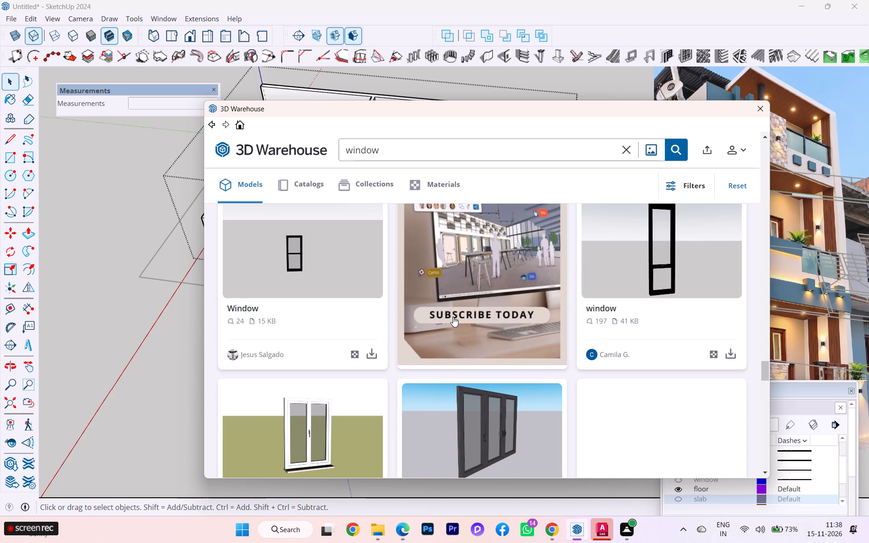
scroll(453, 317, "down", 6)
scroll(453, 317, "up", 3)
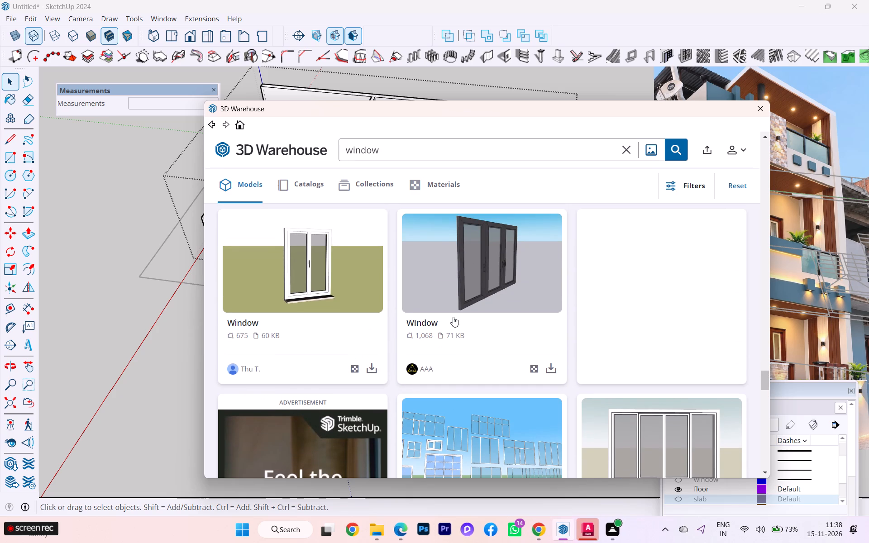
scroll(453, 317, "down", 4)
scroll(453, 317, "up", 1)
scroll(453, 317, "down", 1)
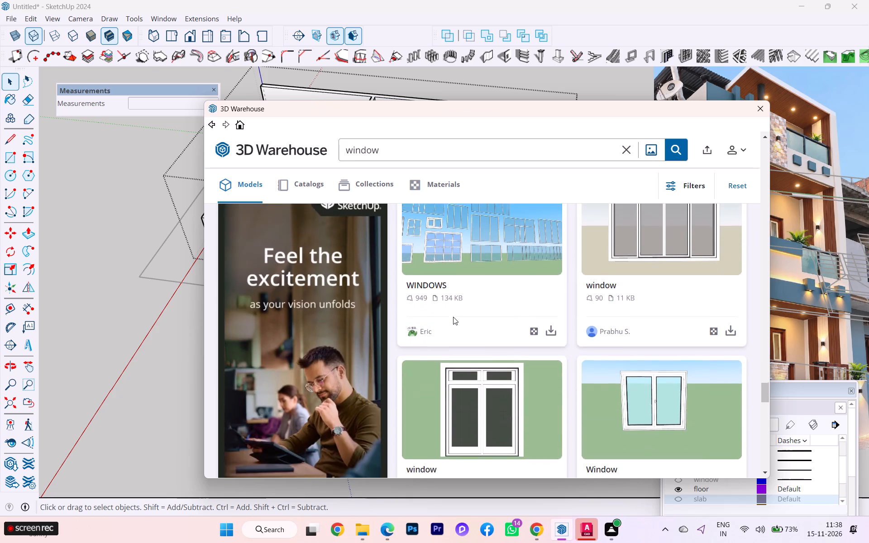
scroll(453, 317, "down", 1)
scroll(453, 317, "up", 2)
scroll(453, 317, "down", 9)
scroll(453, 317, "up", 1)
scroll(453, 317, "down", 2)
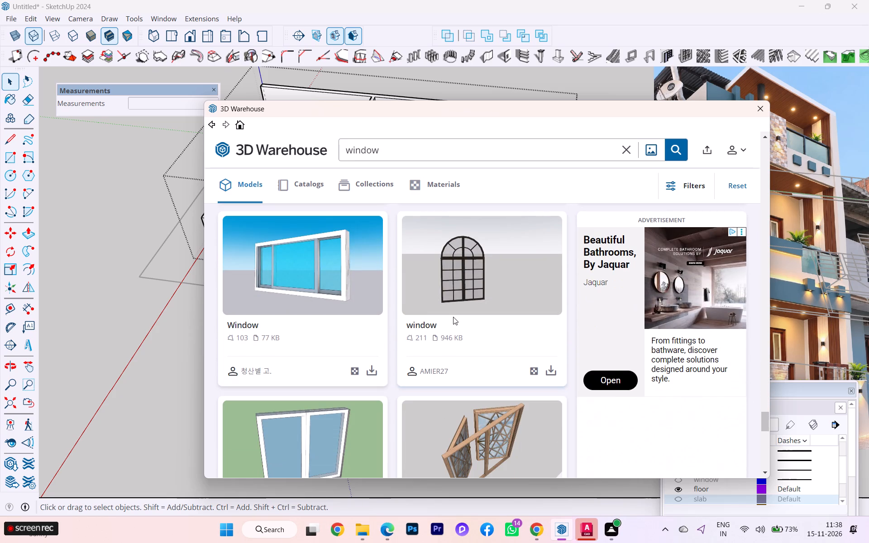
scroll(453, 317, "down", 2)
scroll(453, 317, "up", 1)
scroll(453, 317, "down", 4)
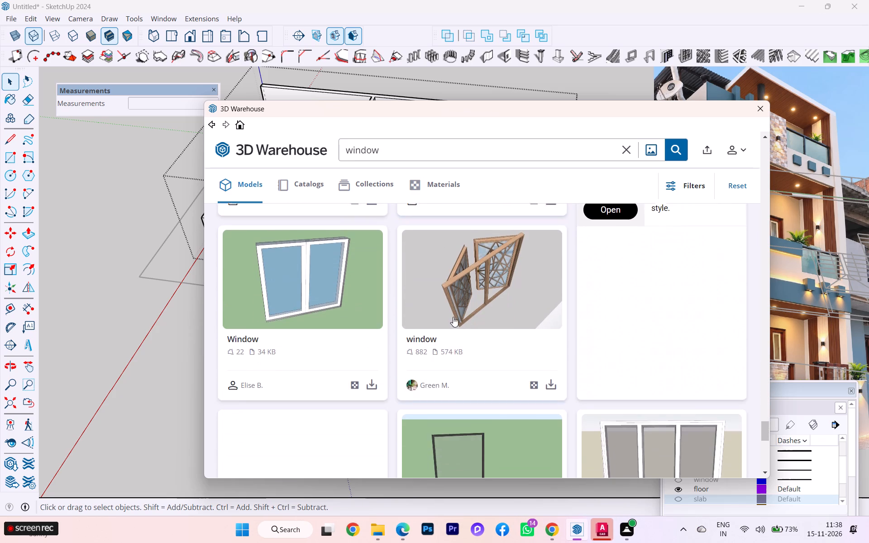
scroll(453, 317, "down", 3)
scroll(453, 317, "up", 2)
scroll(453, 317, "down", 2)
scroll(453, 317, "up", 1)
scroll(453, 317, "down", 3)
scroll(453, 317, "up", 3)
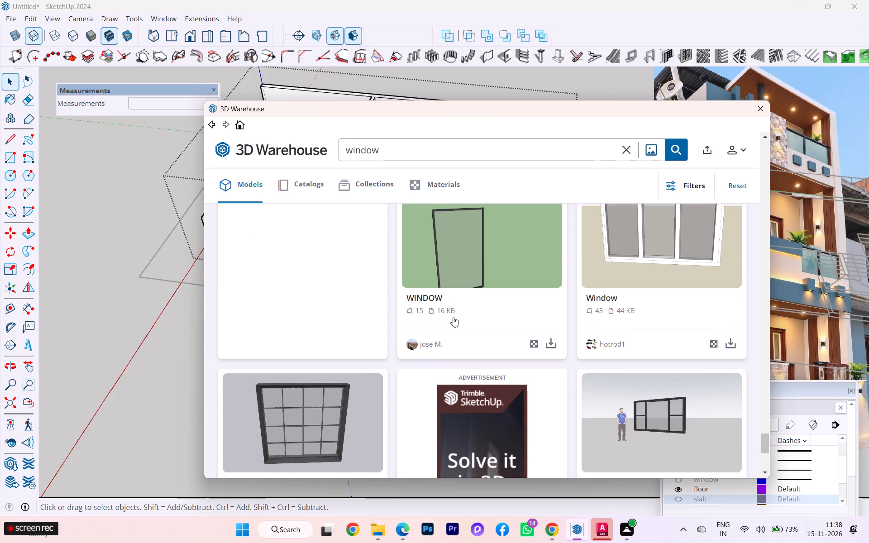
scroll(453, 317, "down", 1)
scroll(453, 317, "up", 2)
scroll(453, 317, "down", 4)
scroll(453, 317, "up", 1)
scroll(453, 317, "down", 3)
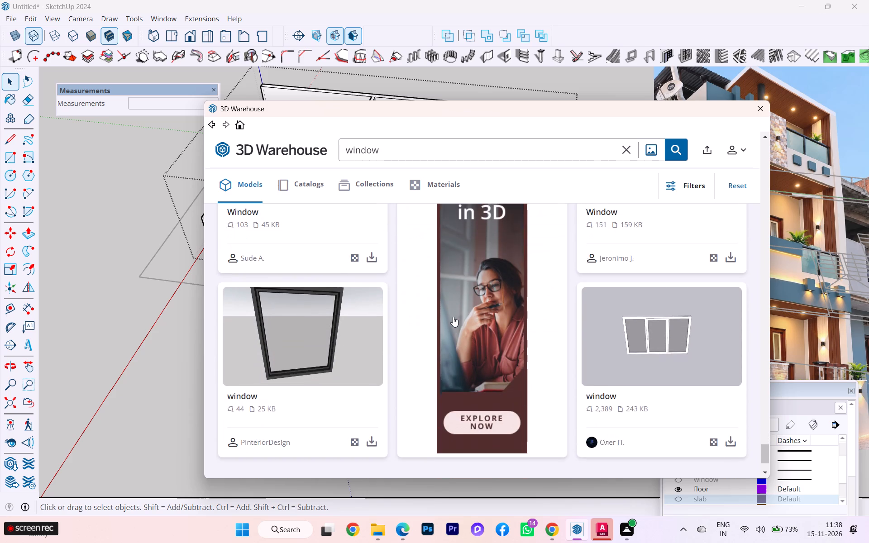
scroll(453, 317, "down", 5)
scroll(453, 317, "up", 1)
scroll(453, 317, "down", 8)
scroll(454, 316, "up", 1)
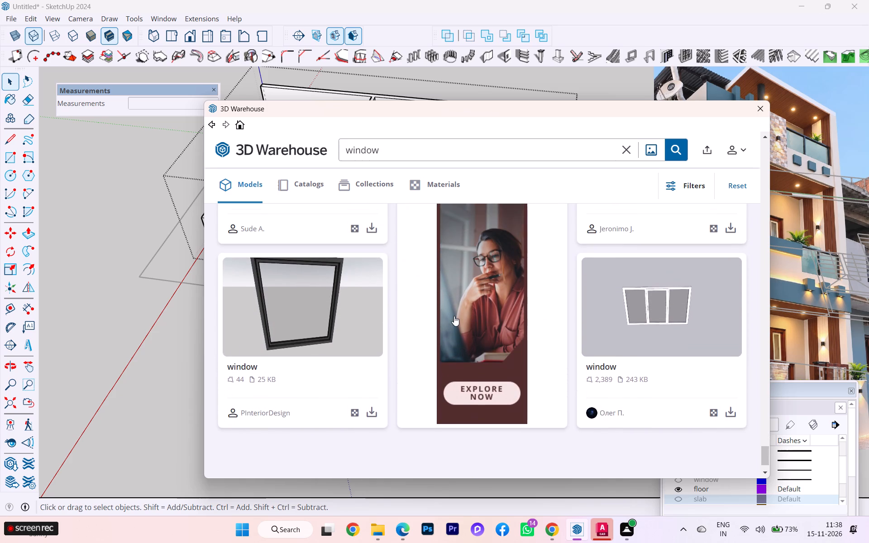
scroll(454, 316, "down", 6)
scroll(454, 316, "up", 2)
scroll(454, 316, "down", 1)
scroll(454, 316, "up", 3)
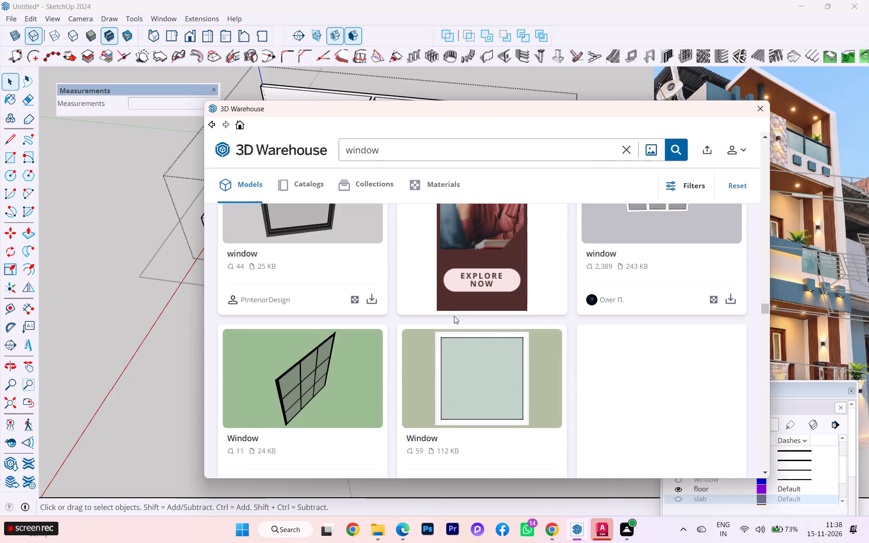
scroll(454, 316, "up", 3)
scroll(454, 316, "down", 2)
scroll(454, 316, "up", 1)
scroll(454, 316, "down", 3)
scroll(454, 316, "up", 1)
scroll(454, 316, "down", 5)
scroll(454, 316, "up", 3)
scroll(454, 316, "down", 2)
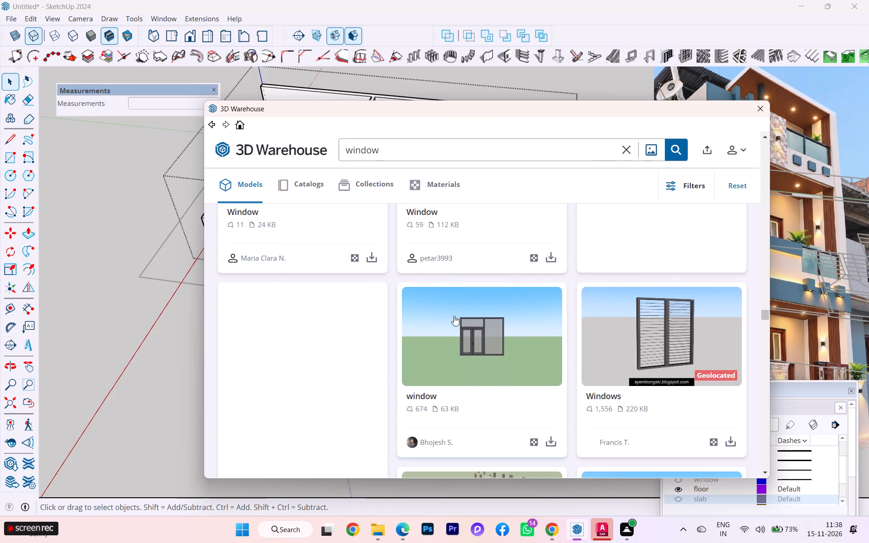
scroll(454, 316, "down", 4)
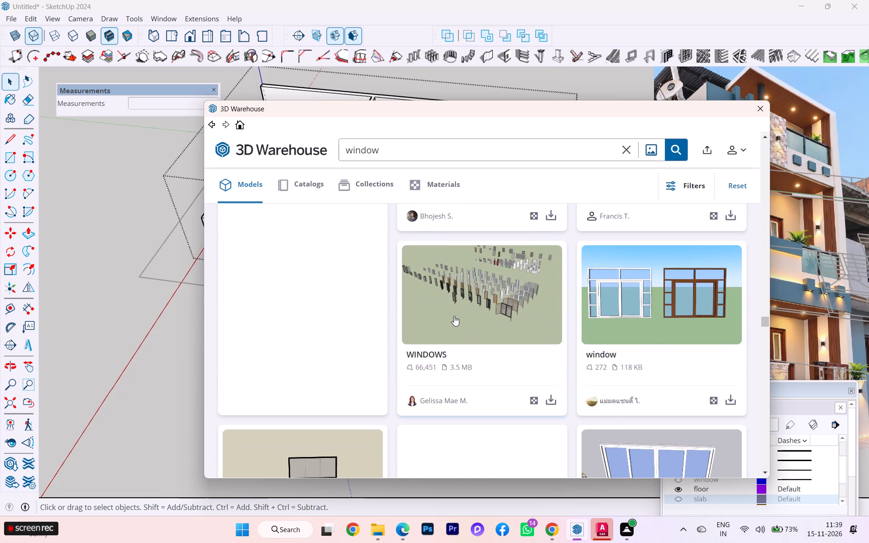
scroll(454, 316, "down", 6)
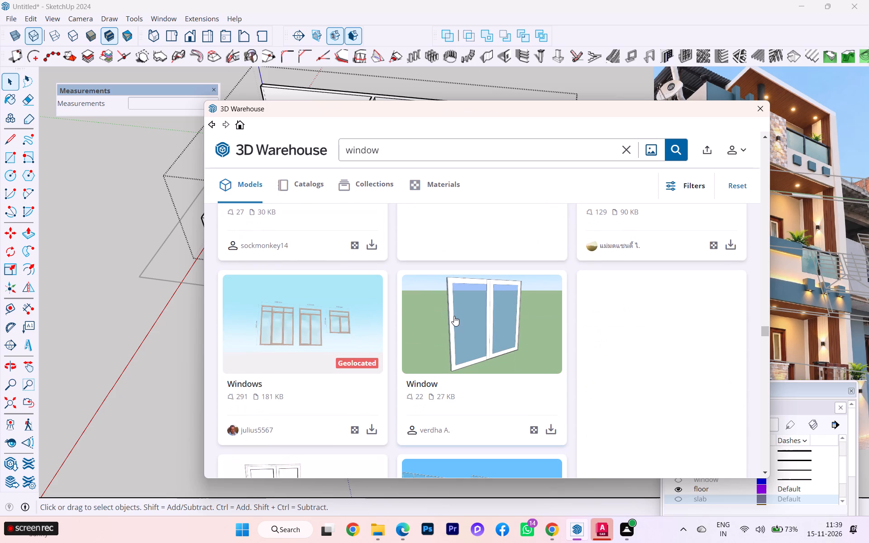
scroll(454, 316, "down", 4)
scroll(454, 316, "up", 1)
scroll(454, 316, "down", 2)
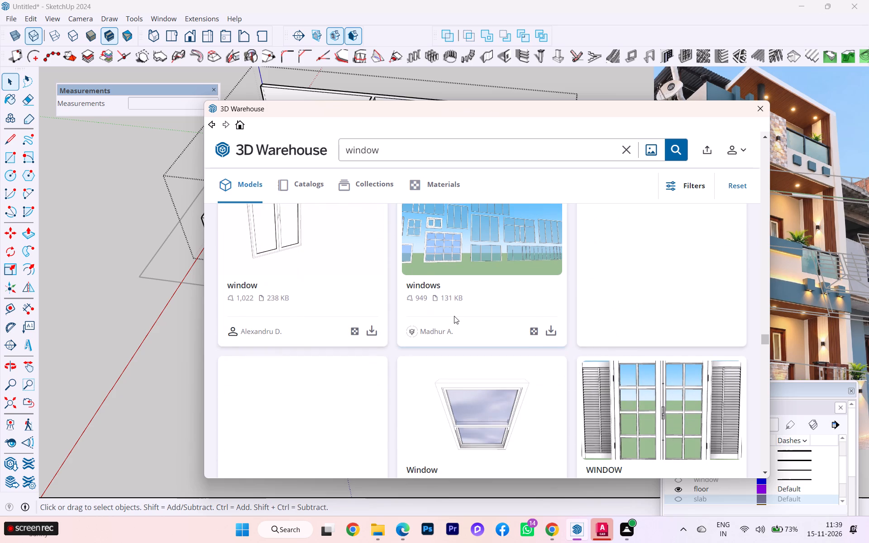
scroll(454, 316, "down", 2)
scroll(454, 316, "up", 1)
scroll(454, 316, "down", 6)
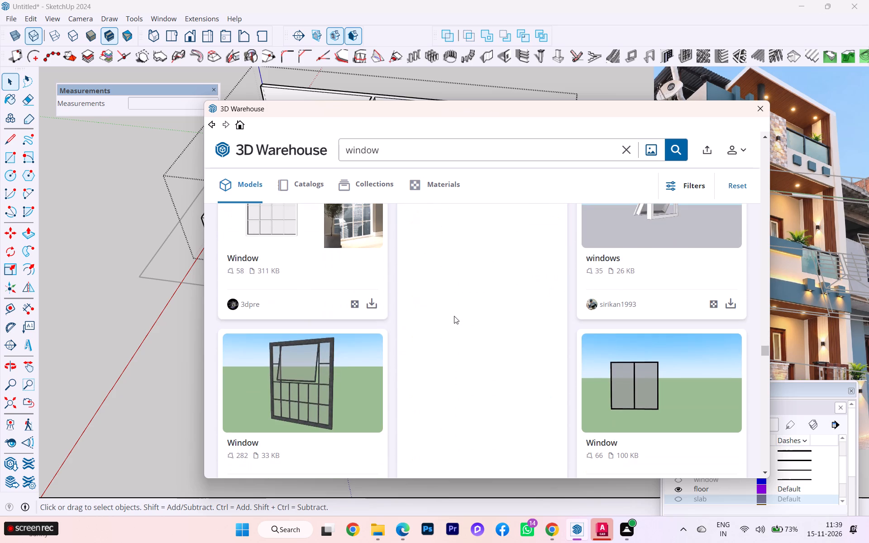
scroll(454, 316, "down", 7)
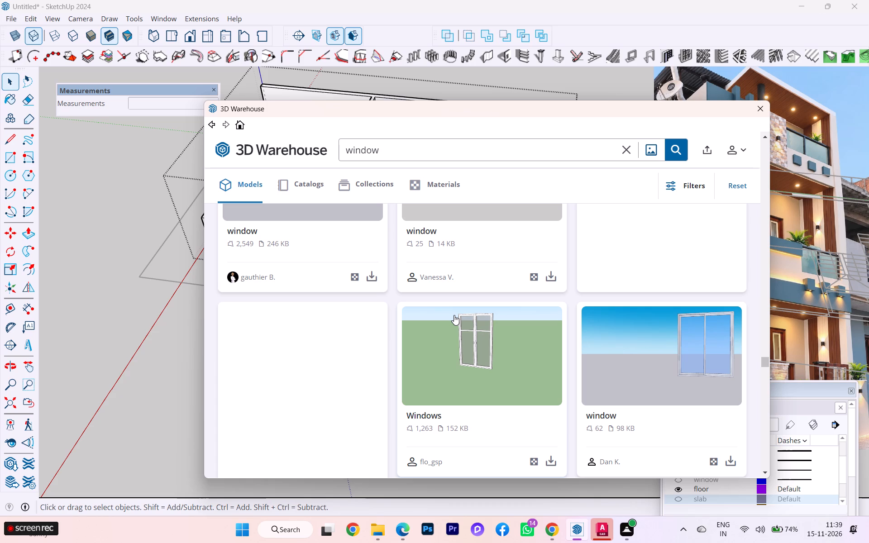
scroll(543, 307, "down", 3)
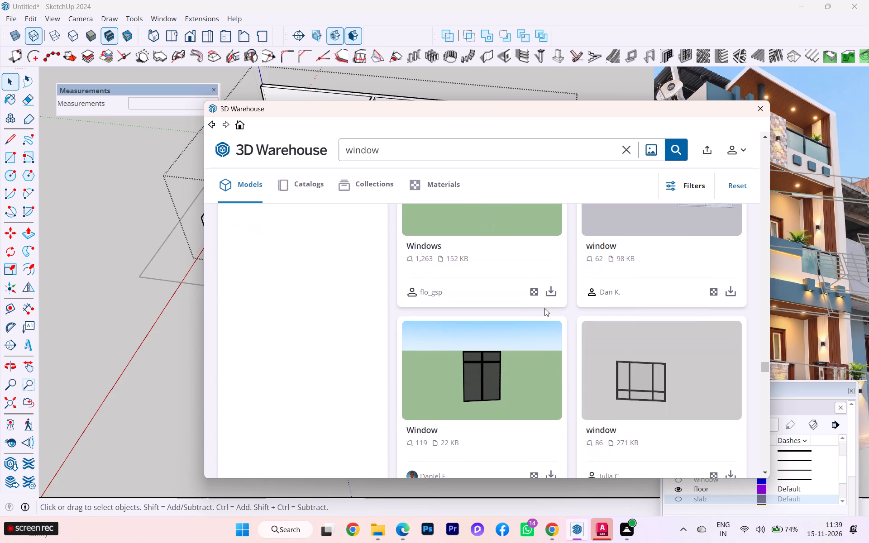
scroll(544, 308, "down", 5)
scroll(544, 308, "up", 1)
scroll(544, 308, "down", 7)
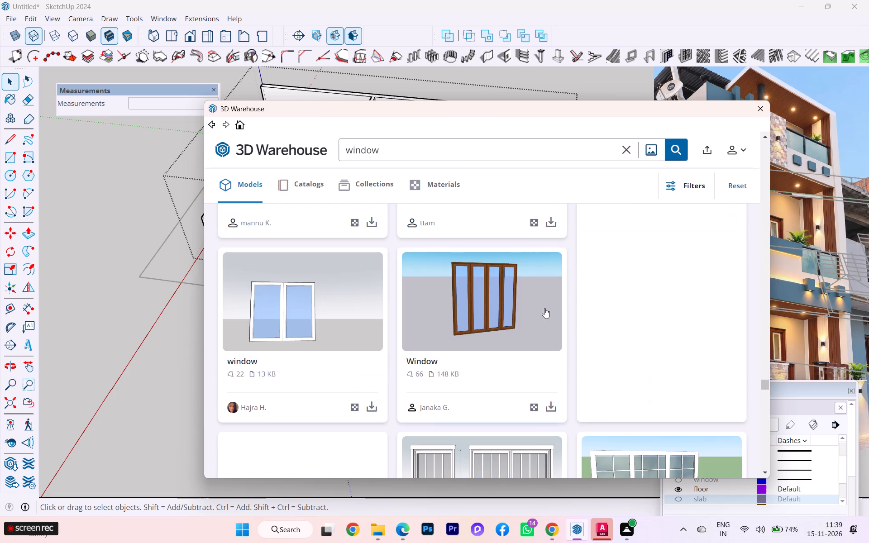
scroll(468, 265, "down", 1)
scroll(468, 265, "up", 1)
scroll(468, 265, "down", 2)
scroll(468, 265, "up", 1)
scroll(468, 266, "down", 5)
scroll(467, 267, "up", 1)
scroll(467, 267, "down", 2)
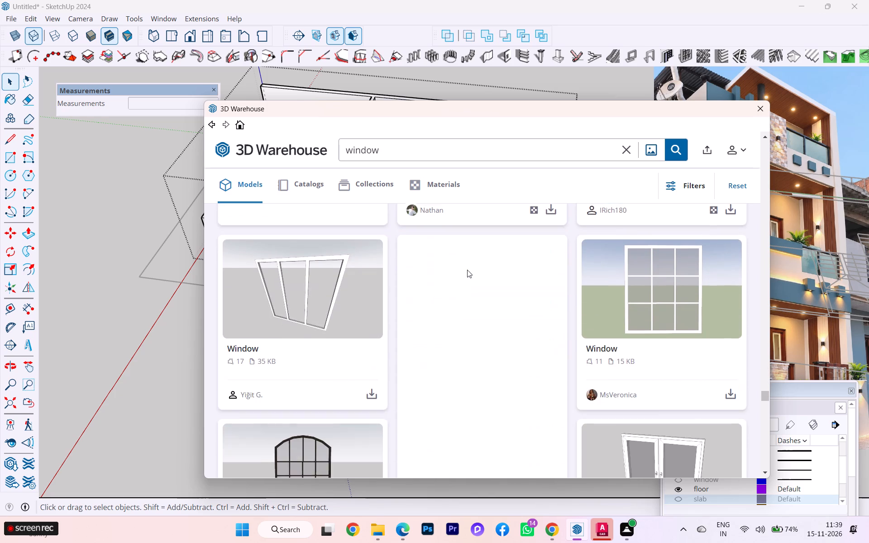
scroll(468, 274, "down", 2)
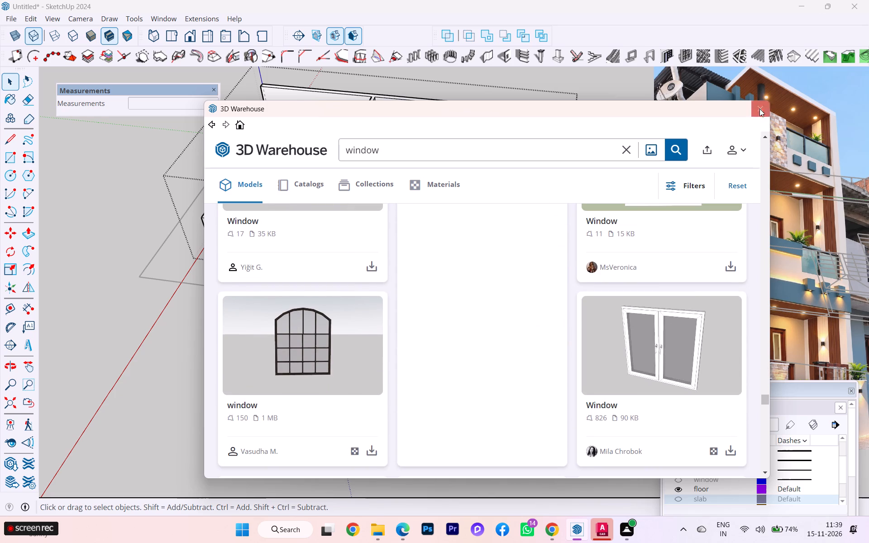
Close 3D Warehouse and switch off the dashed back edges on the house model.
left_click(759, 108)
scroll(489, 258, "up", 3)
scroll(469, 223, "up", 3)
scroll(467, 226, "down", 2)
scroll(462, 235, "up", 1)
scroll(461, 237, "down", 3)
scroll(460, 241, "up", 1)
scroll(460, 242, "down", 1)
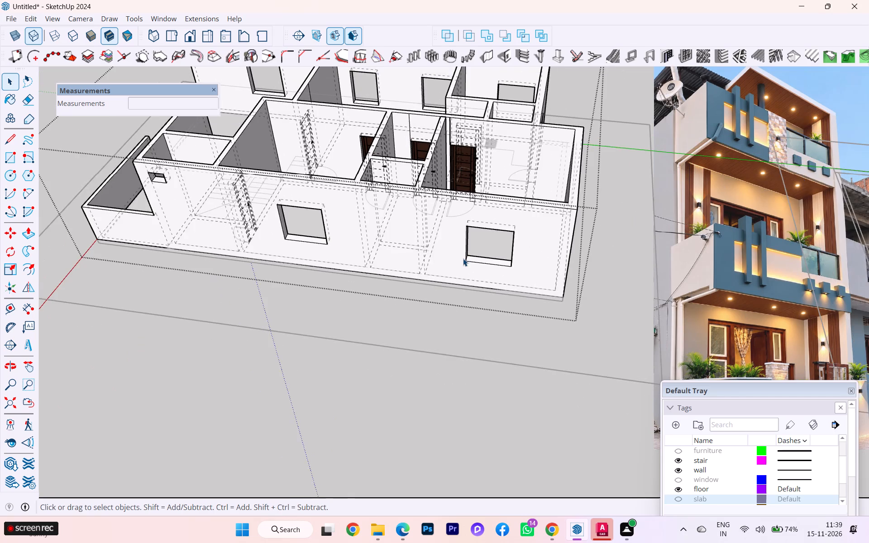
scroll(463, 259, "down", 2)
key("k")
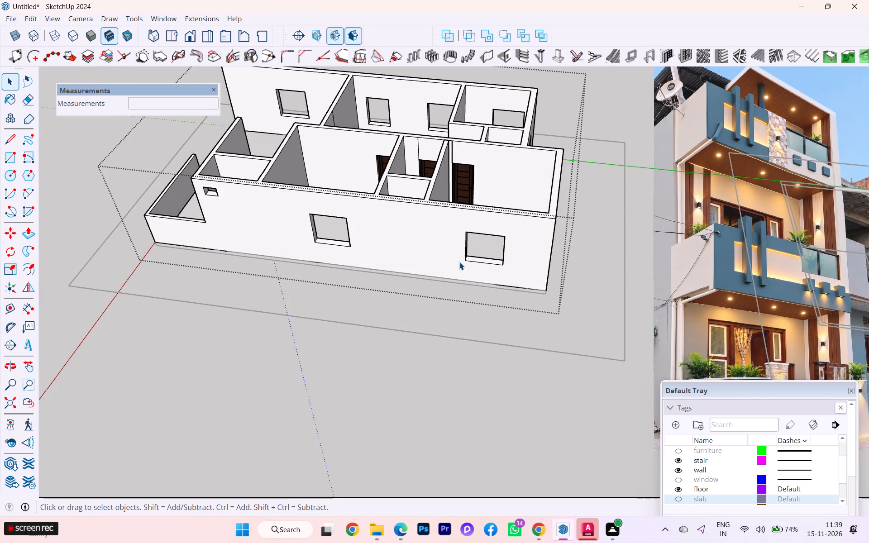
Examine the house walls from several sides, comparing the window openings and the wall beside the stairs.
scroll(518, 202, "up", 4)
scroll(519, 198, "down", 1)
scroll(519, 198, "up", 1)
scroll(519, 198, "down", 2)
scroll(214, 235, "down", 1)
middle_click_drag(214, 235, 520, 243)
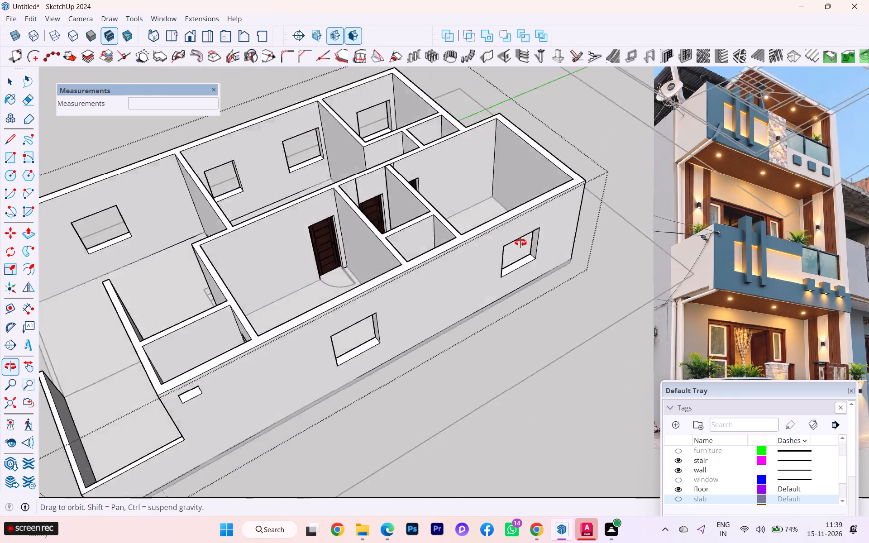
middle_click_drag(520, 243, 573, 197)
scroll(284, 368, "down", 1)
middle_click_drag(285, 368, 568, 352)
middle_click_drag(567, 351, 543, 351)
scroll(543, 387, "up", 2)
scroll(513, 386, "down", 3)
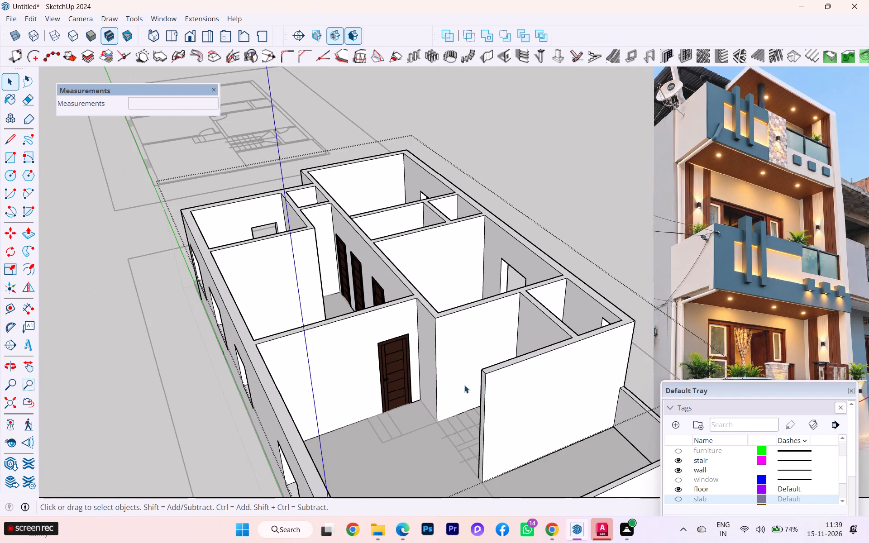
scroll(414, 381, "down", 2)
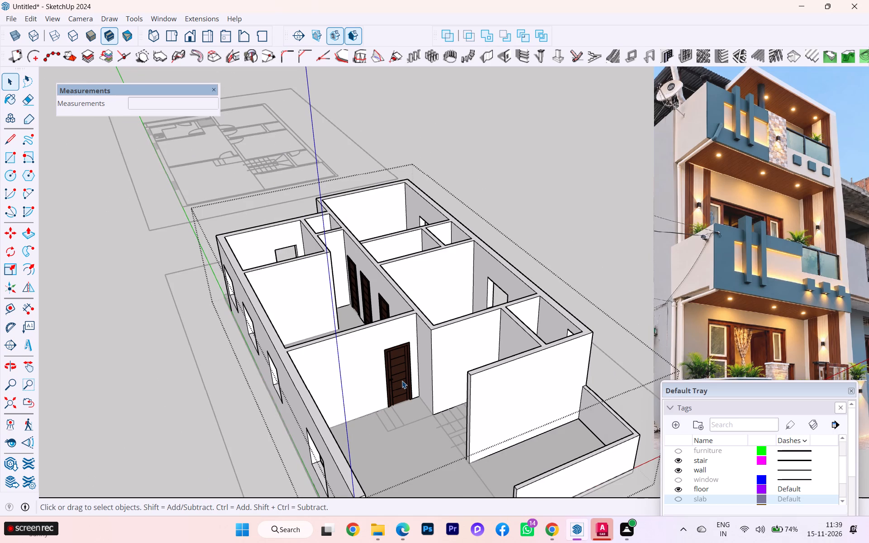
scroll(419, 379, "up", 1)
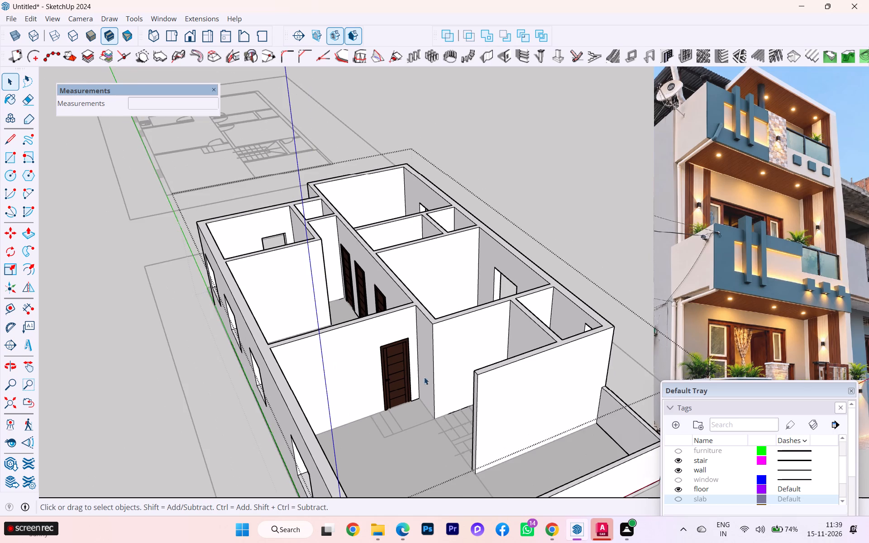
scroll(505, 393, "up", 1)
Select the outer face of the wall beside the stairs and set the wall opening size to 4' wide by 4' high.
double_click(516, 389)
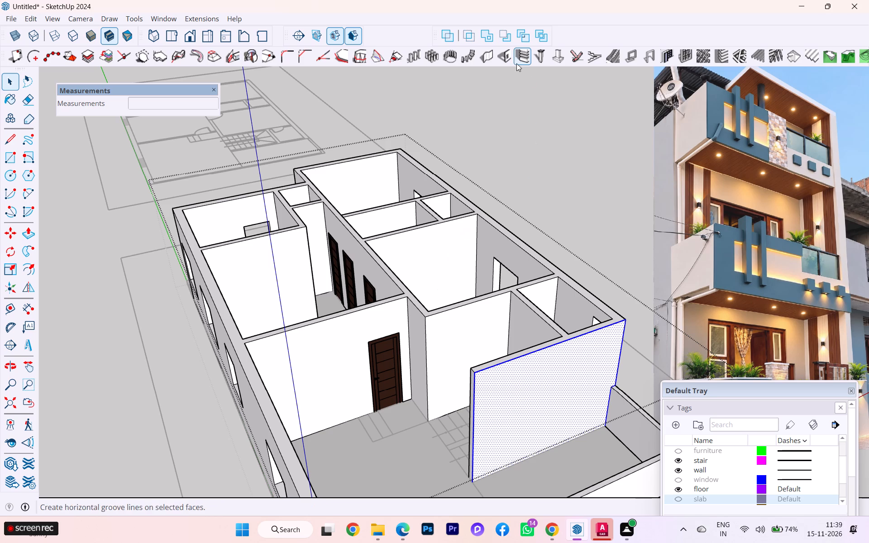
left_click(505, 57)
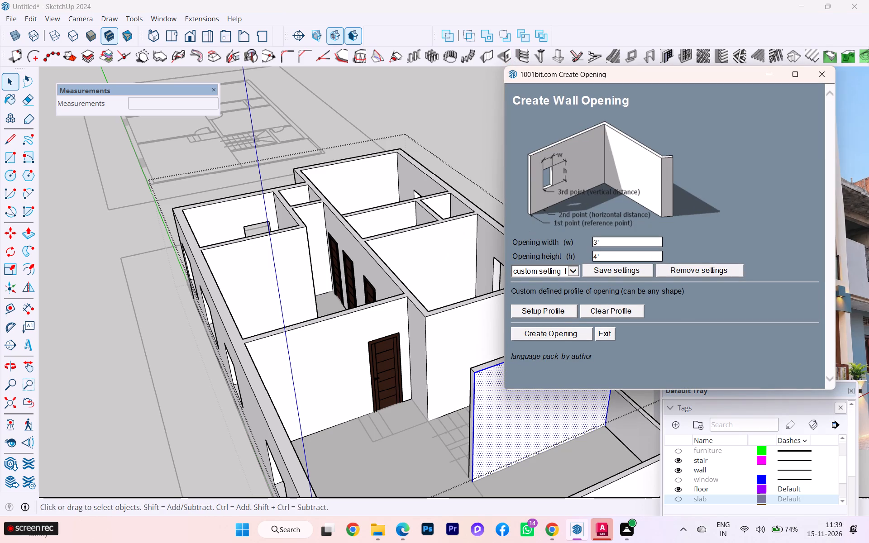
left_click(556, 334)
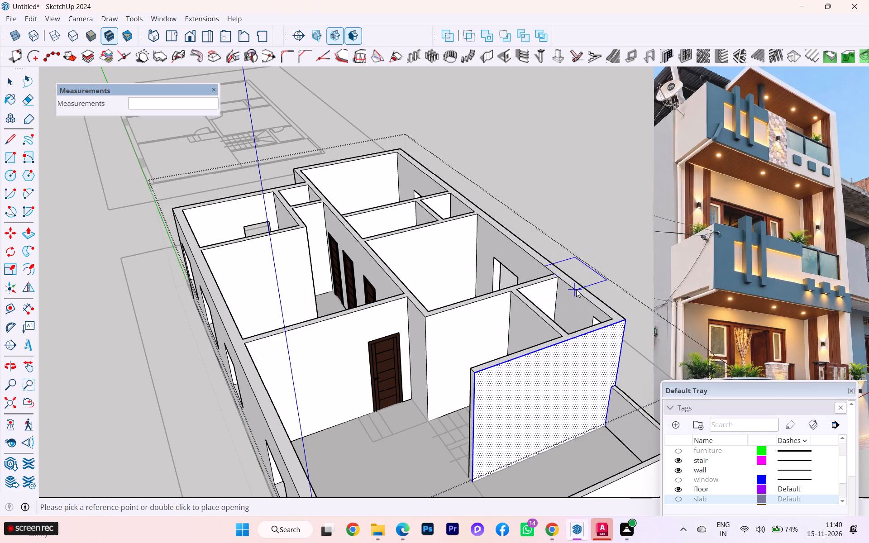
left_click(508, 60)
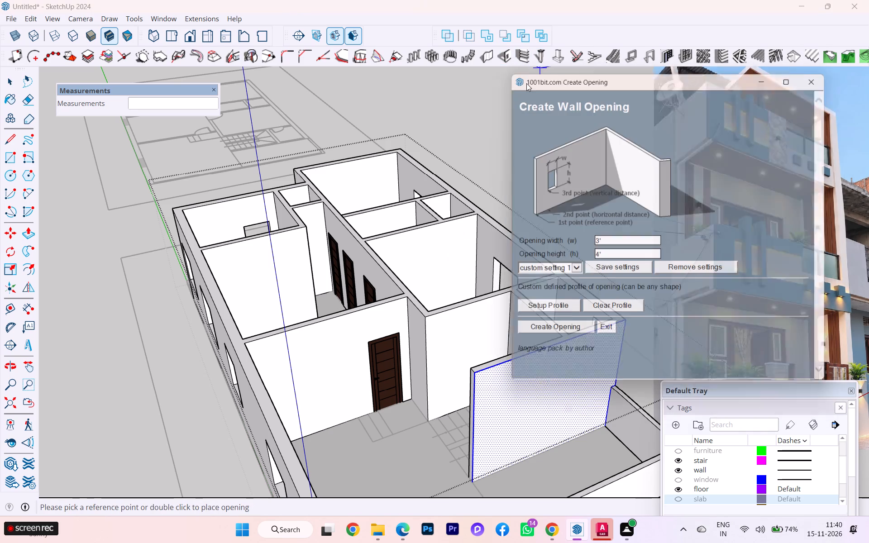
left_click(603, 241)
type("4'")
left_click(555, 329)
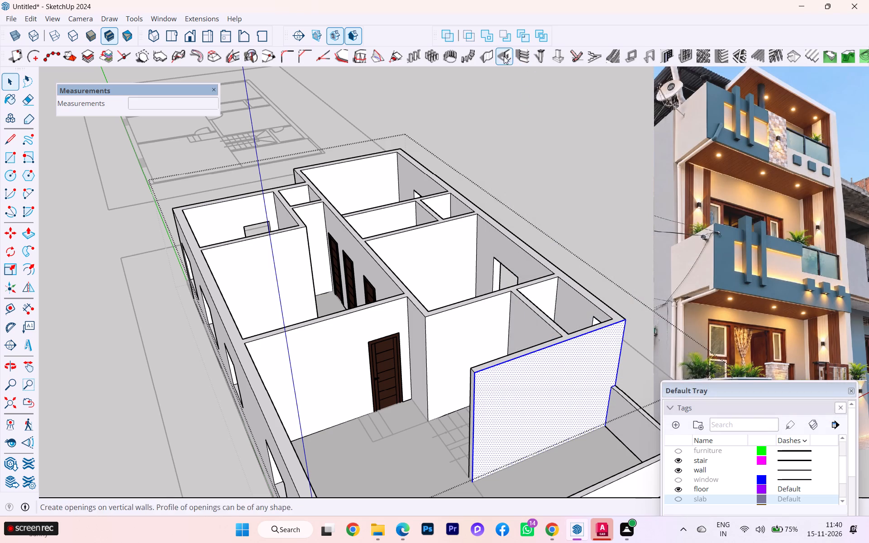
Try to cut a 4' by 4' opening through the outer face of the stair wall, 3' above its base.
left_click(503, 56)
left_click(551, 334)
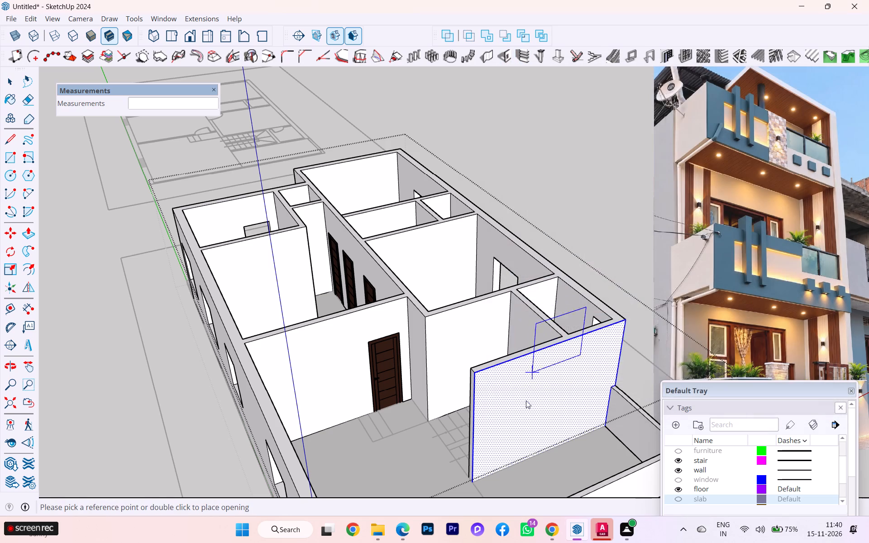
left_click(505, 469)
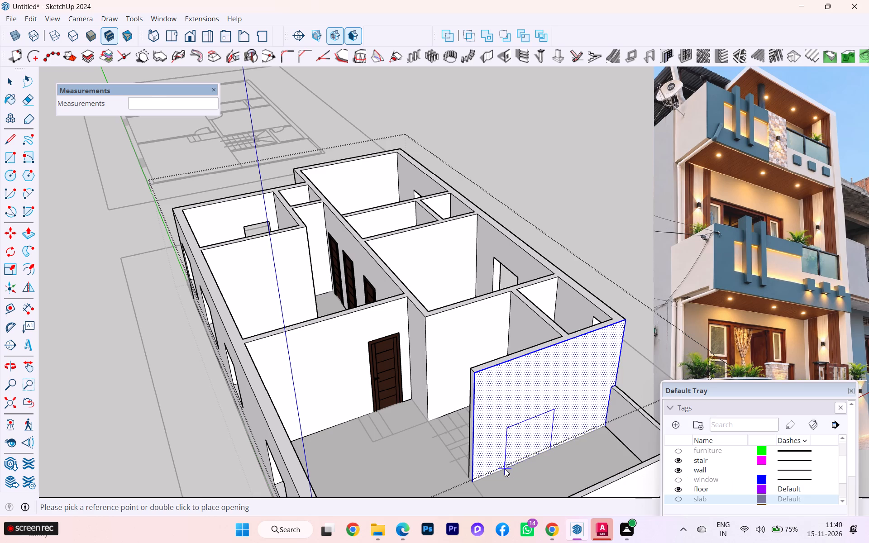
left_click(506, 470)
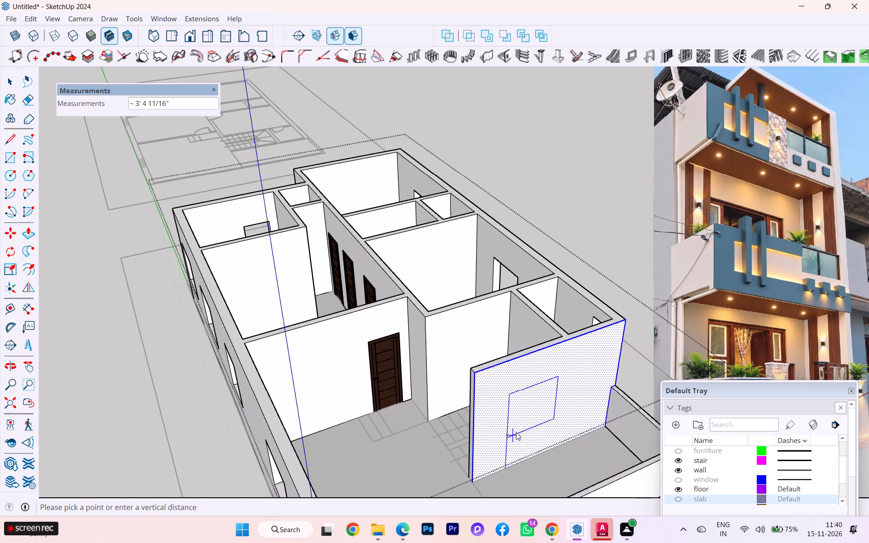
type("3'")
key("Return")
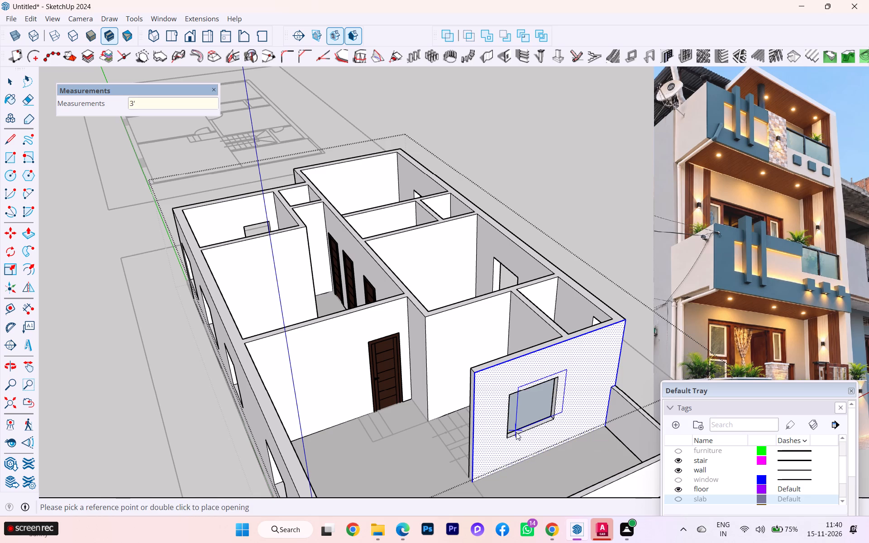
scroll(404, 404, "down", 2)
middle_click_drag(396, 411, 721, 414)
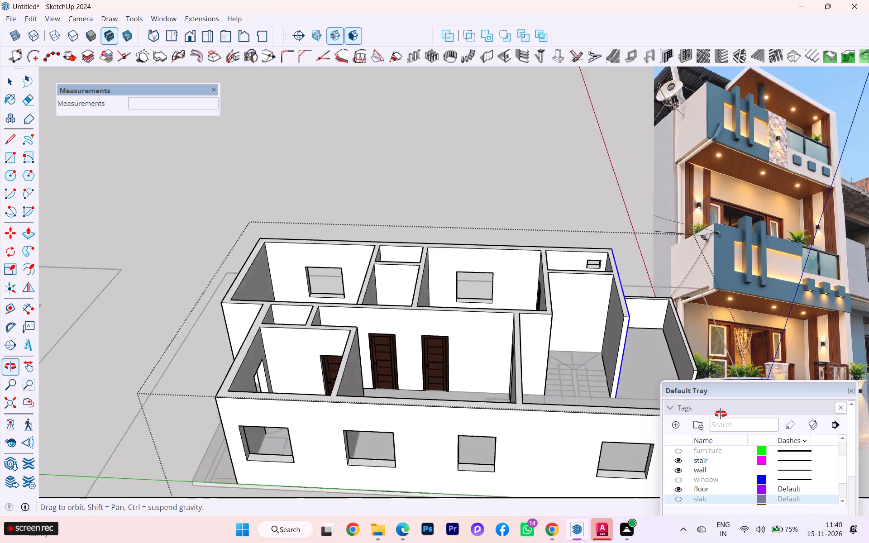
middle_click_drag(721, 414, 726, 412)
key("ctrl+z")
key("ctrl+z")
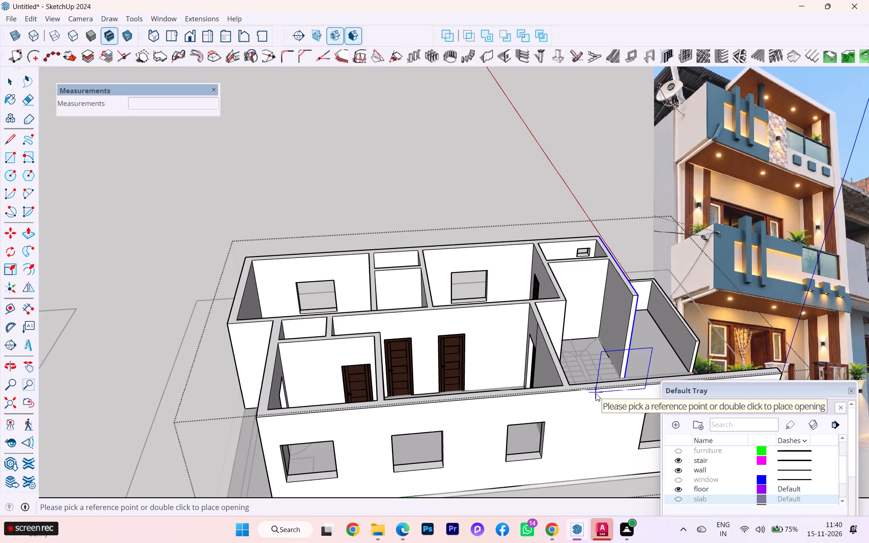
Reopen the walls for editing and restart the wall opening command with 4' width and 4' height.
left_click(6, 82)
double_click(632, 307)
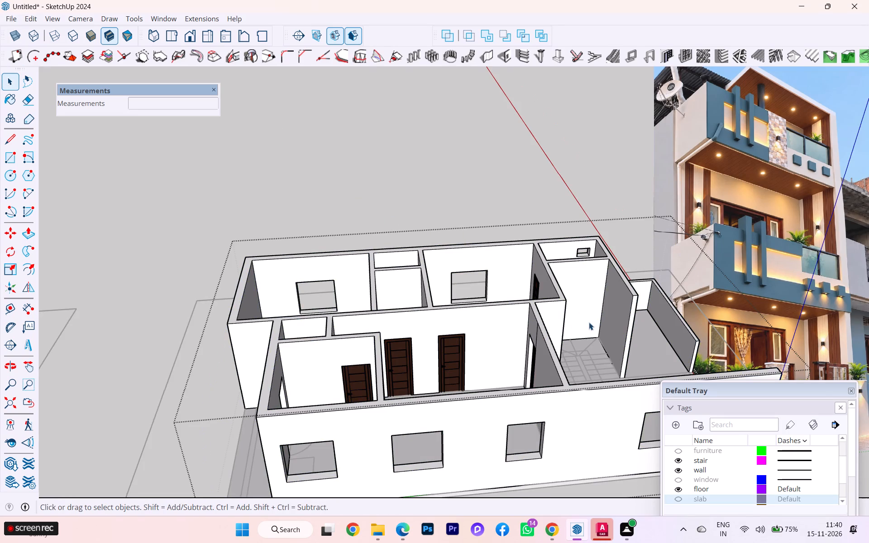
scroll(538, 336, "down", 2)
middle_click_drag(535, 340, 741, 356)
middle_click_drag(565, 266, 517, 343)
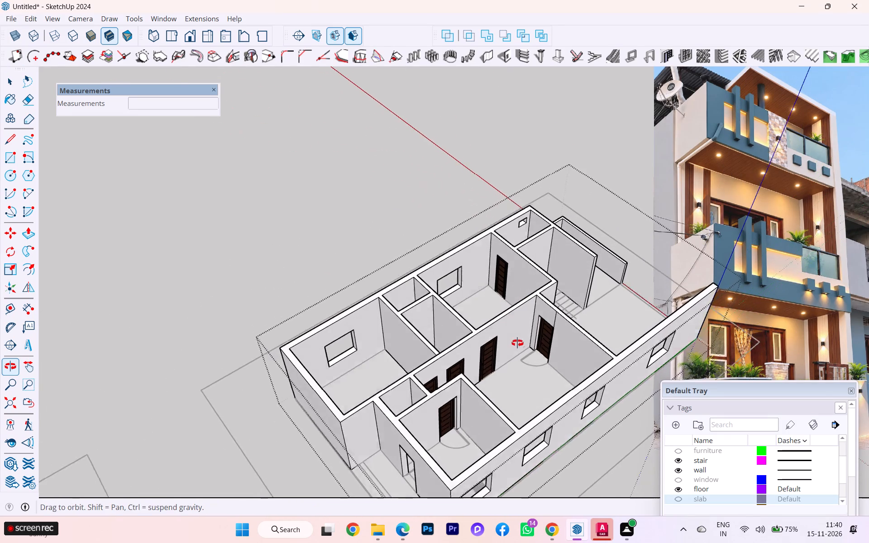
middle_click_drag(517, 343, 520, 347)
scroll(574, 71, "up", 1)
left_click(506, 61)
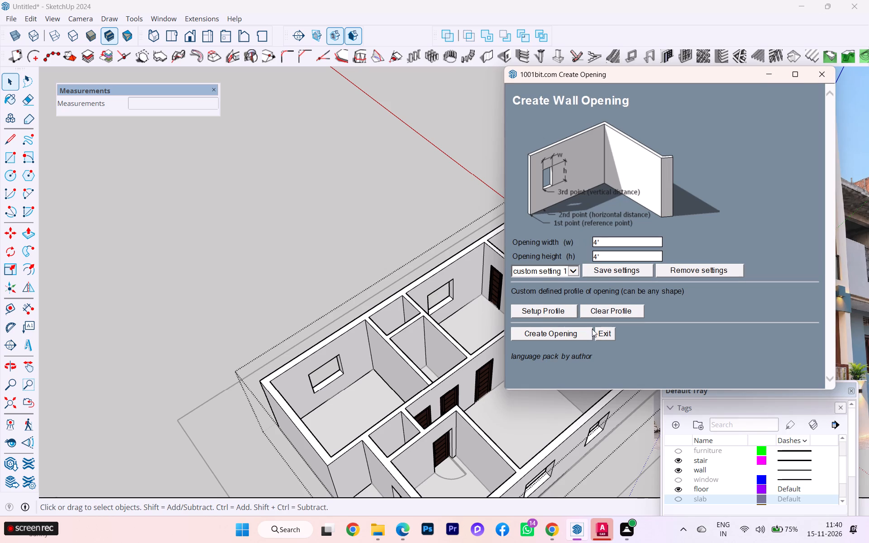
left_click(559, 327)
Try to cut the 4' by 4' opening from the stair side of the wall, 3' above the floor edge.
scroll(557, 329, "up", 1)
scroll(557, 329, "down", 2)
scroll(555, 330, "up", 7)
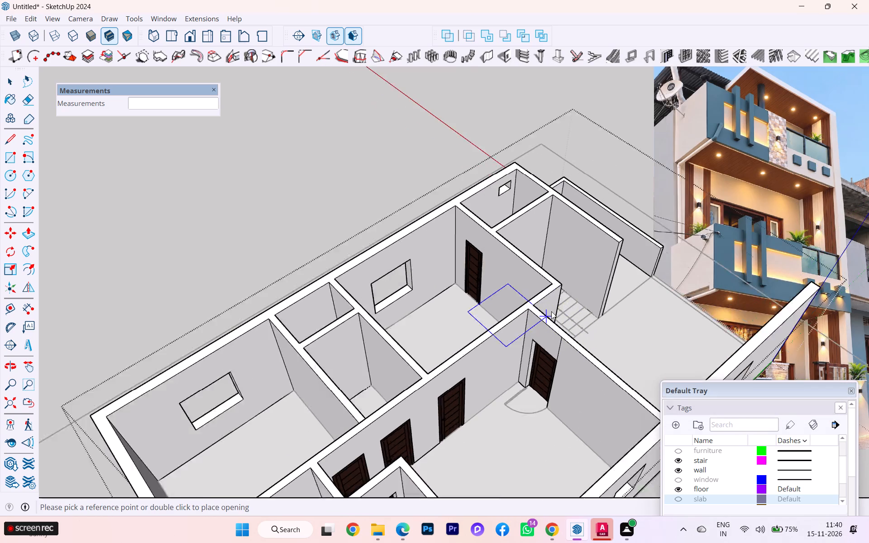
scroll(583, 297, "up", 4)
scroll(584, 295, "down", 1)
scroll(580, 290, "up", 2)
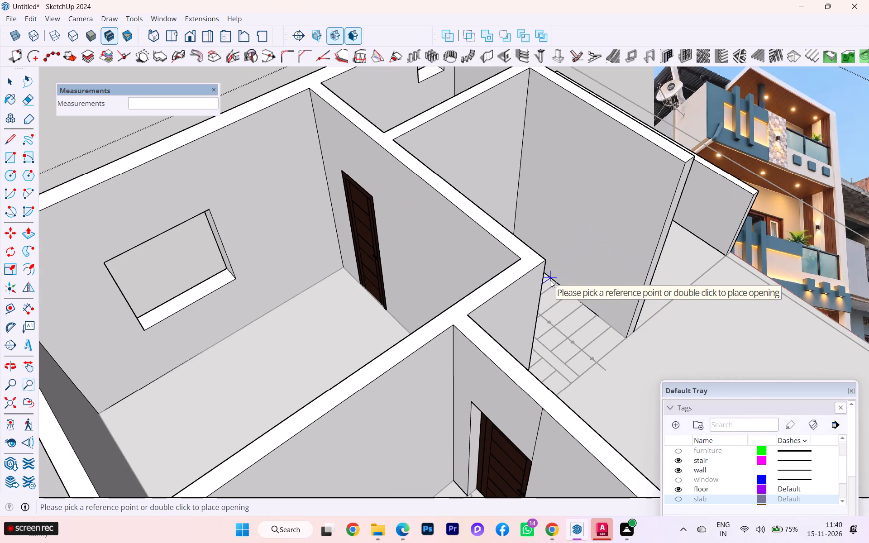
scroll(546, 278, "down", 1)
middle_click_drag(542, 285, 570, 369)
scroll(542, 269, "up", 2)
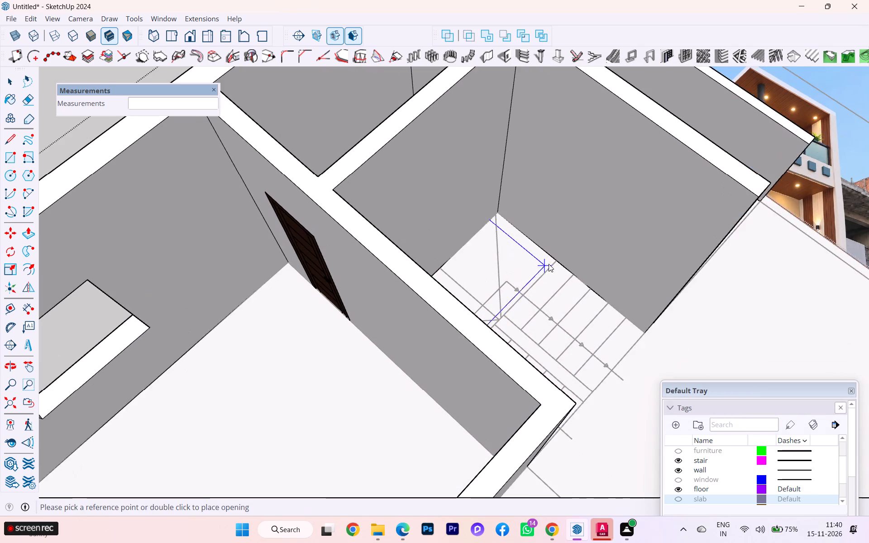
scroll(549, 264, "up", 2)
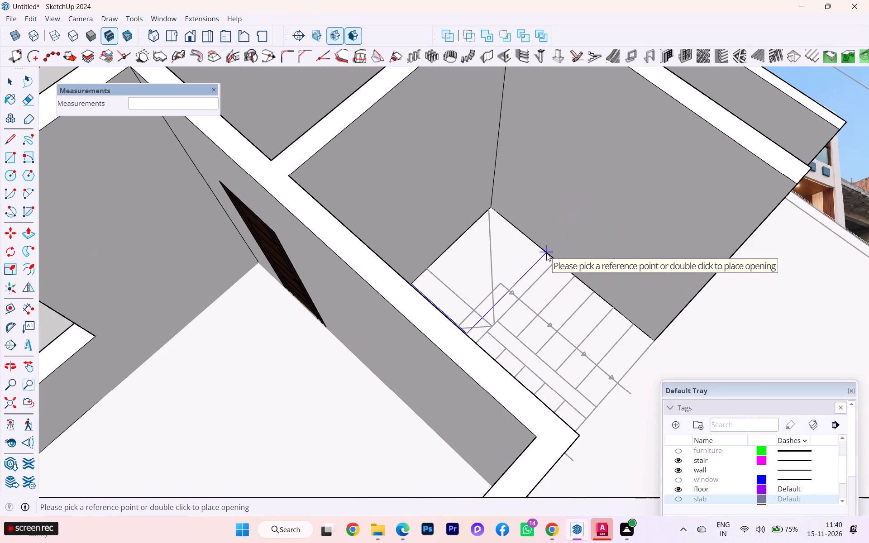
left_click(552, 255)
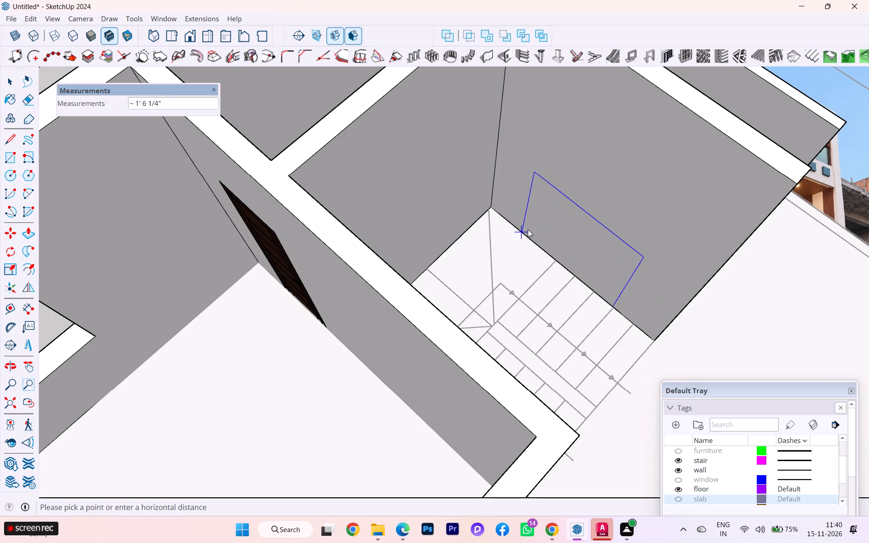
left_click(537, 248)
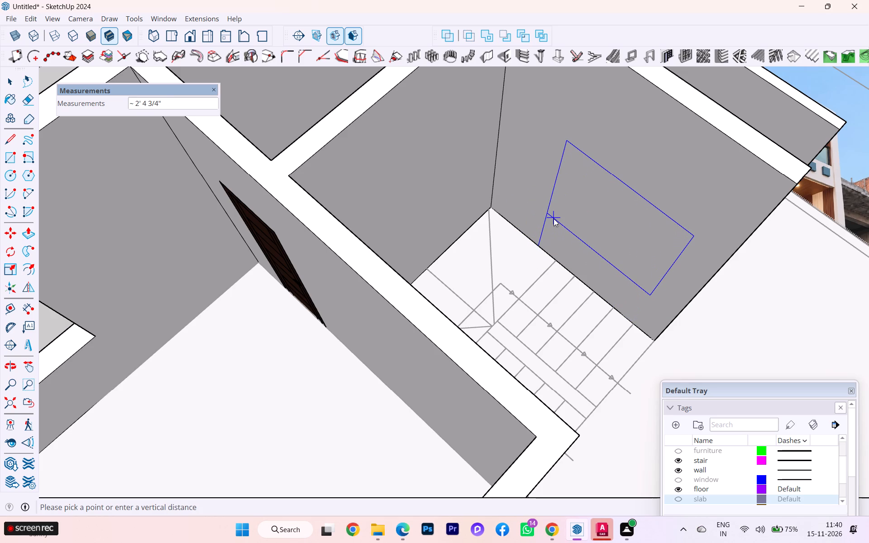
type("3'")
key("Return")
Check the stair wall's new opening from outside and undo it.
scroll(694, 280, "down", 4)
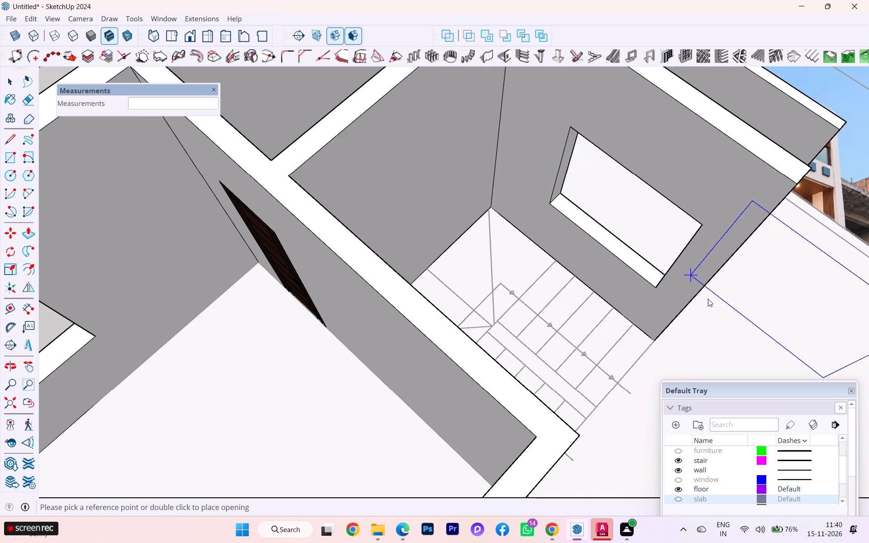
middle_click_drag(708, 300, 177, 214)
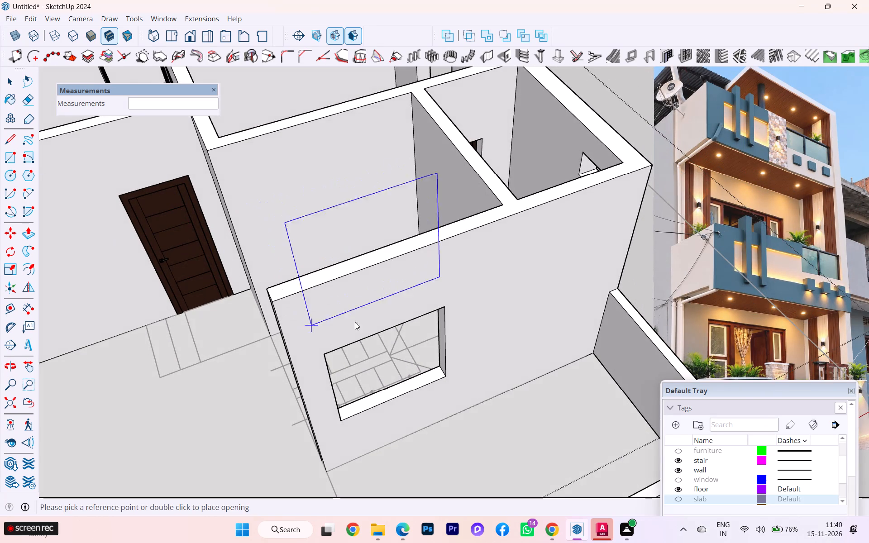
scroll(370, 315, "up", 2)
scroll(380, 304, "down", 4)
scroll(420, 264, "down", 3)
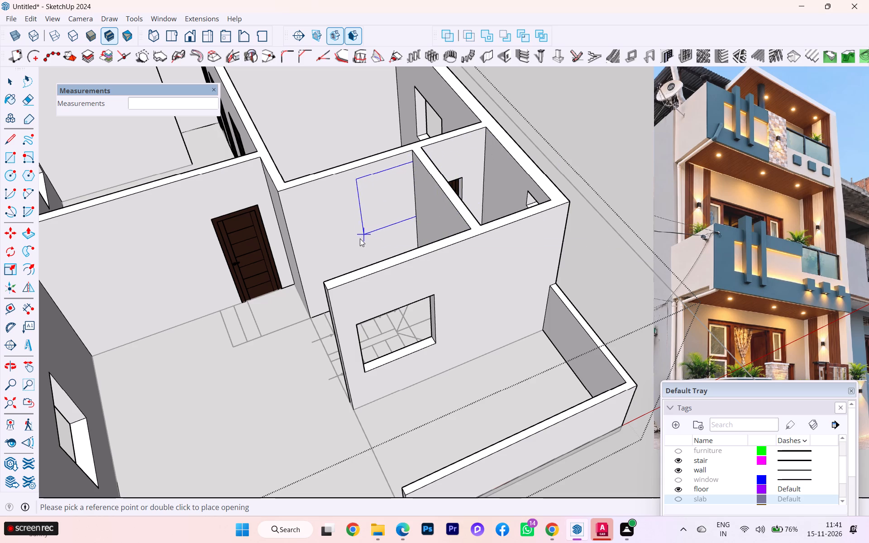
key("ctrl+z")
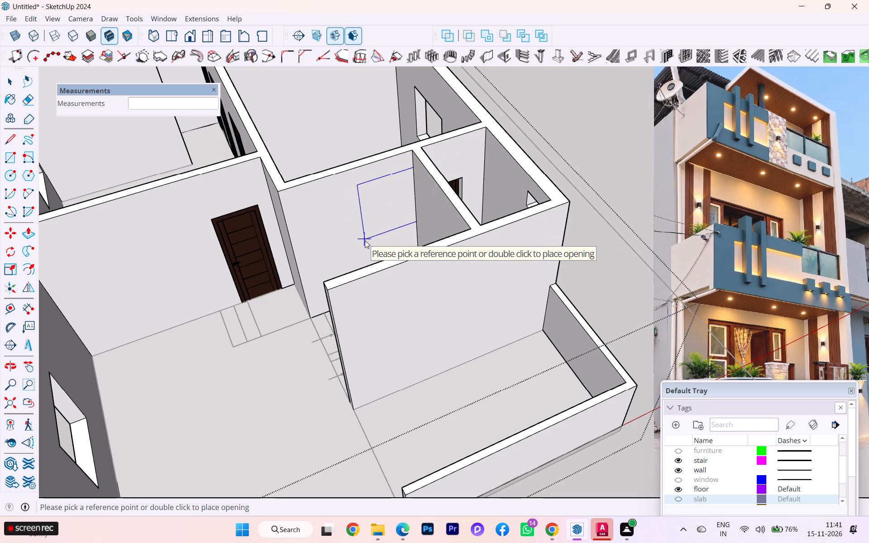
Cut a 4' by 4' window opening from the stair side of the wall, slightly nearer the inner corner and 3' above the floor.
middle_click_drag(253, 367, 831, 404)
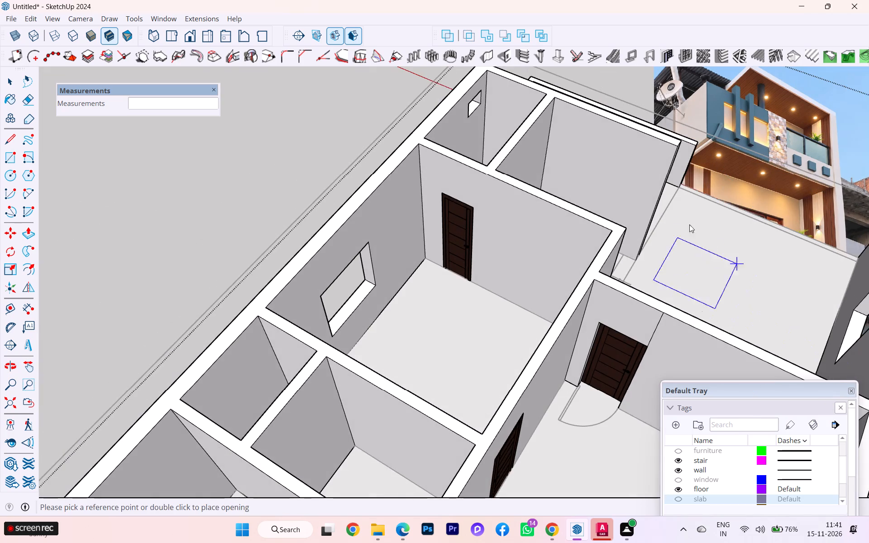
scroll(640, 214, "up", 2)
scroll(533, 218, "down", 1)
middle_click_drag(520, 224, 509, 312)
scroll(532, 211, "up", 7)
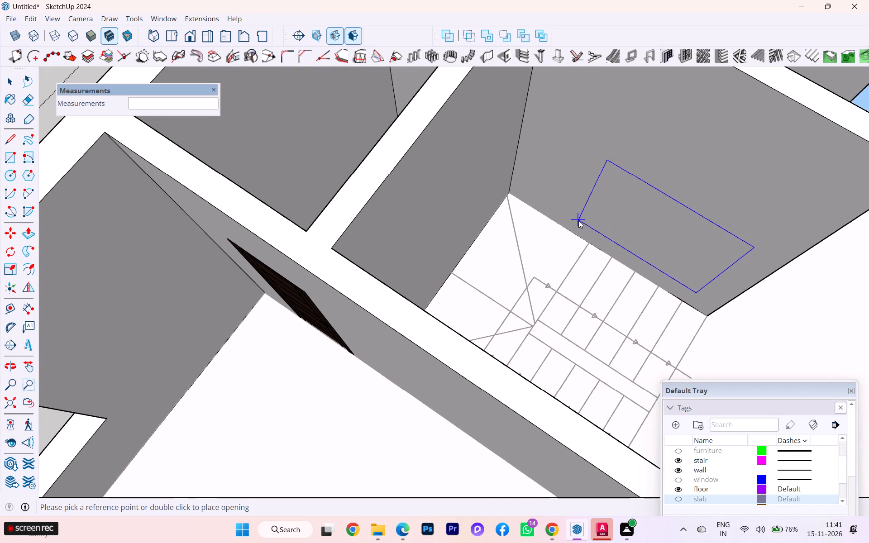
left_click(573, 229)
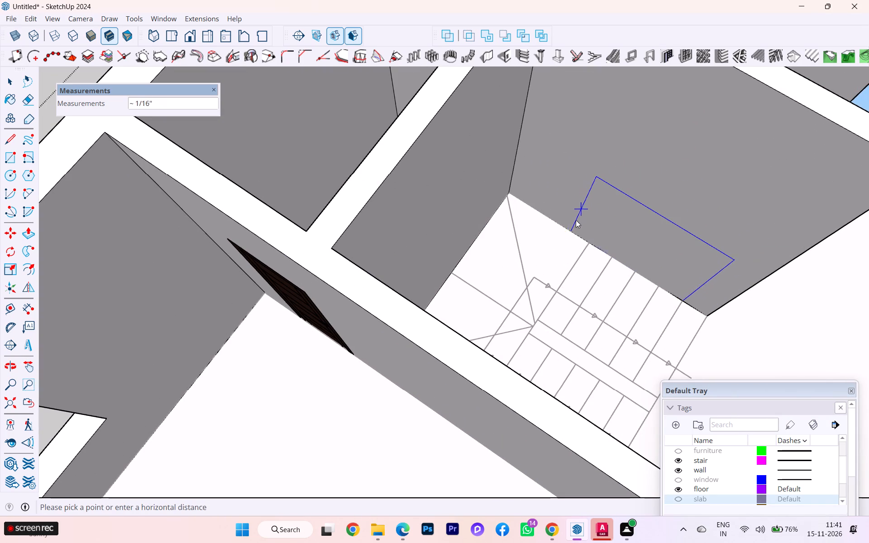
left_click(563, 225)
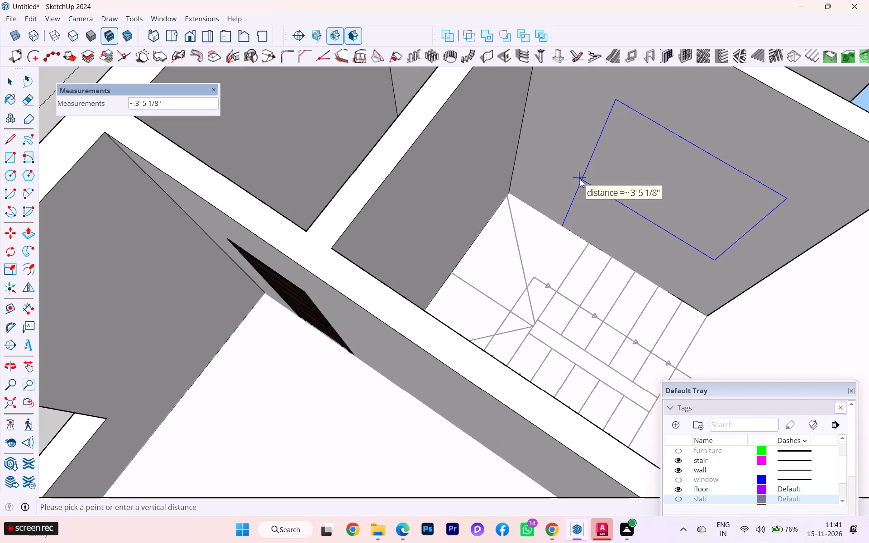
type("3'")
key("Return")
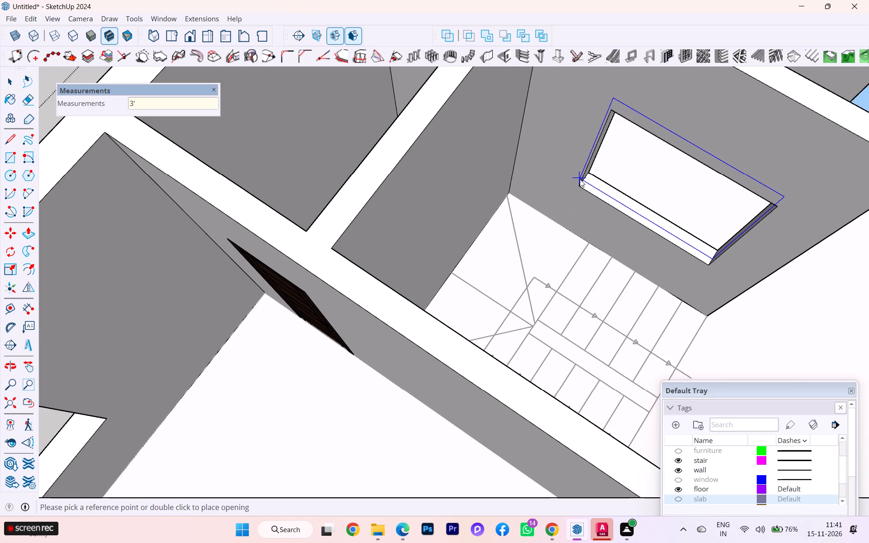
Inspect the stair wall's new window opening and the surrounding rooms from several sides, and close the walls for editing.
scroll(587, 192, "down", 11)
middle_click_drag(577, 249, 272, 204)
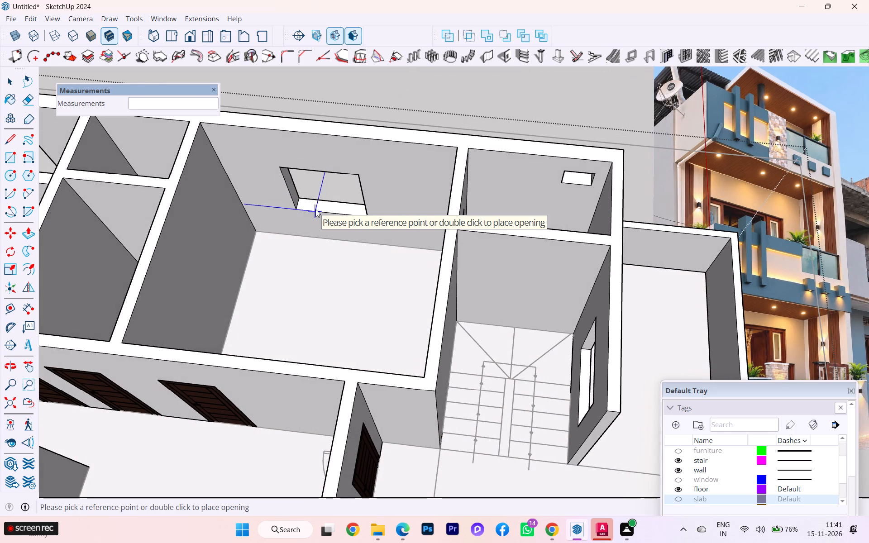
scroll(315, 210, "down", 4)
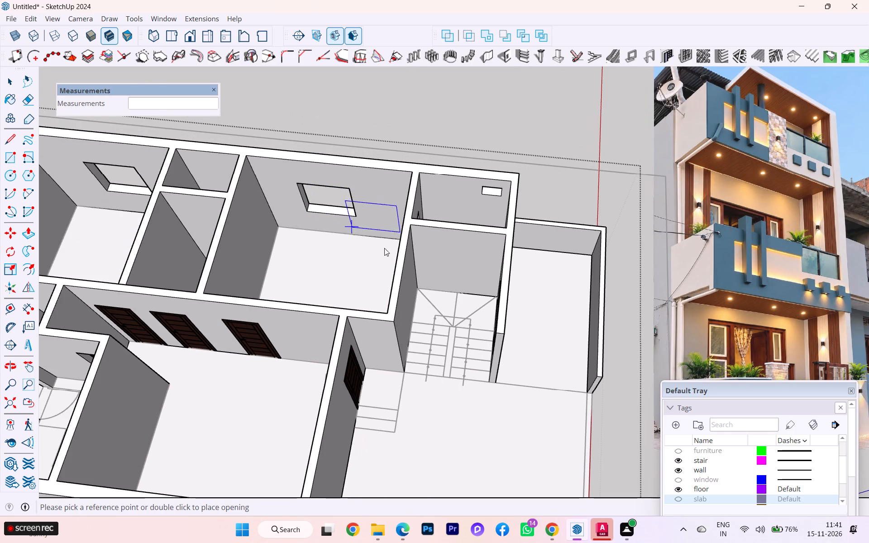
middle_click_drag(475, 298, 312, 268)
scroll(239, 224, "up", 4)
scroll(559, 287, "down", 2)
scroll(559, 287, "up", 8)
scroll(559, 287, "down", 1)
scroll(559, 287, "up", 1)
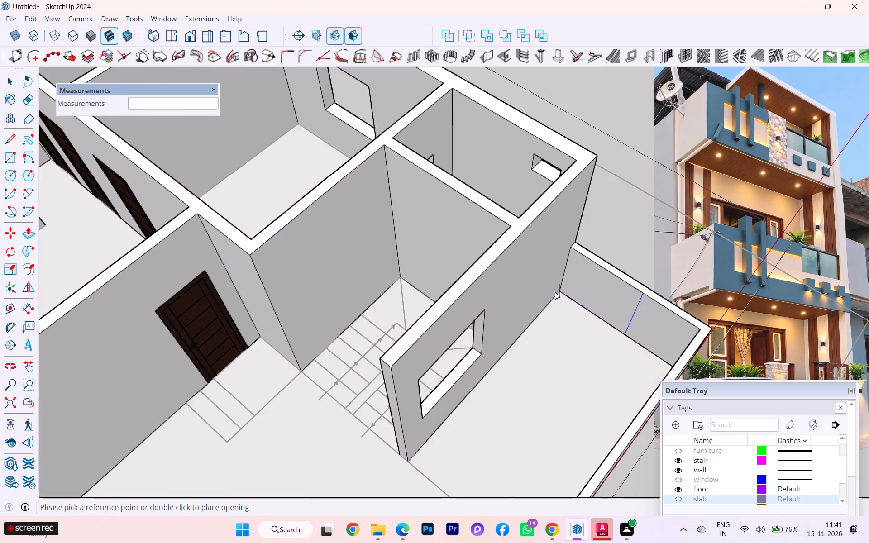
scroll(554, 292, "down", 1)
scroll(551, 293, "up", 1)
scroll(547, 293, "down", 3)
middle_click_drag(521, 304, 356, 297)
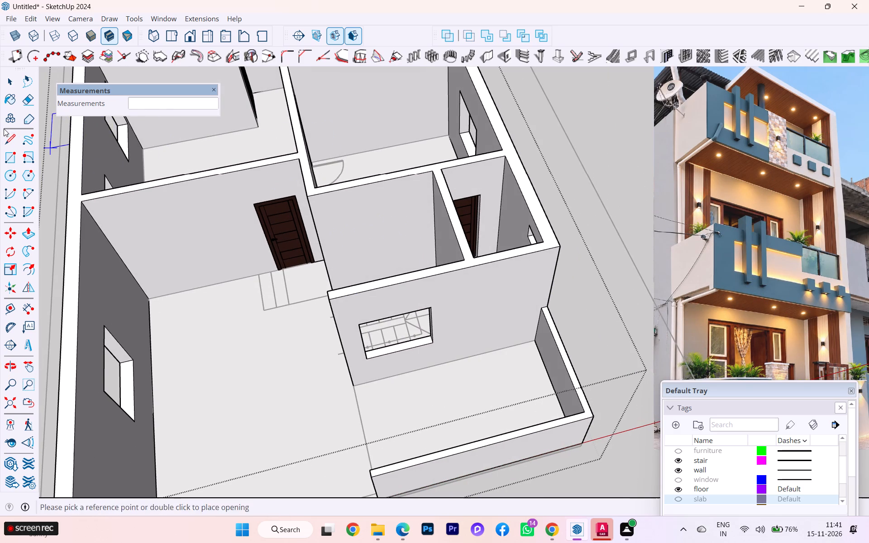
left_click(13, 79)
left_click(641, 205)
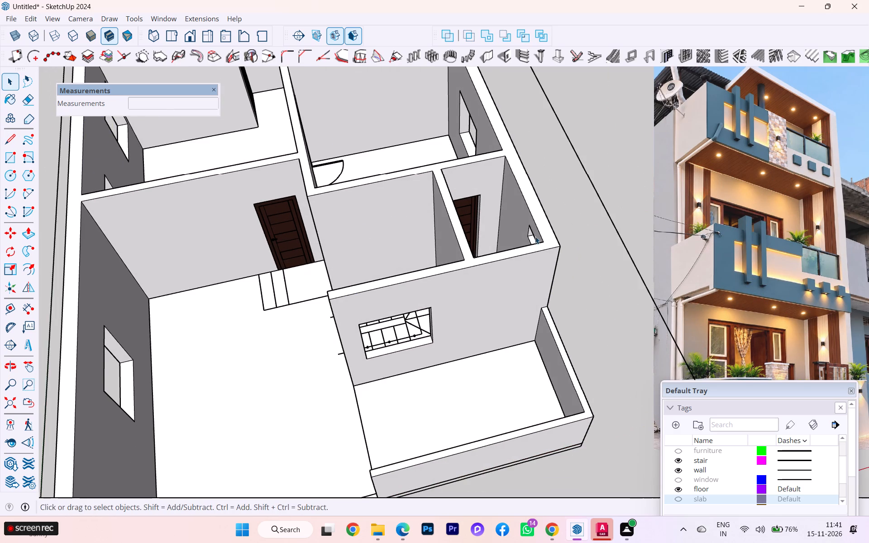
scroll(535, 235, "down", 4)
scroll(509, 273, "up", 2)
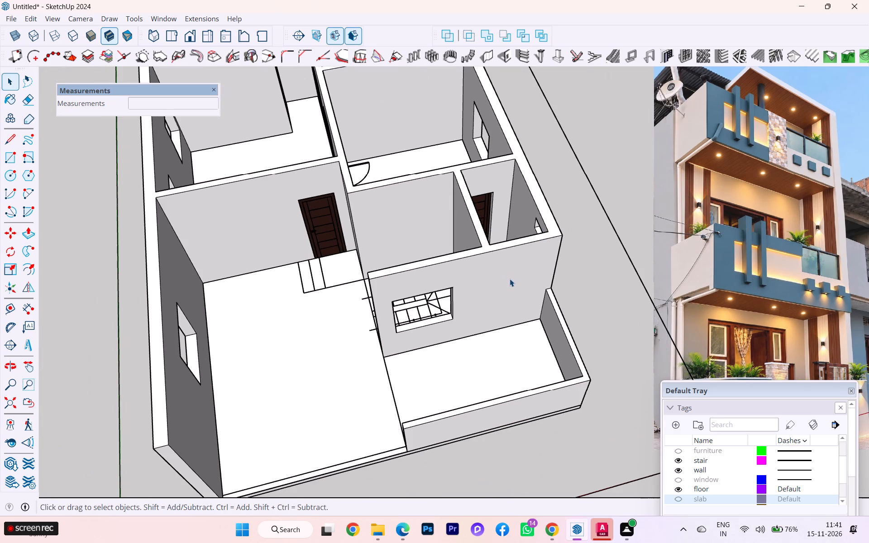
scroll(311, 169, "up", 1)
scroll(352, 210, "down", 3)
scroll(435, 158, "up", 1)
scroll(438, 158, "down", 1)
scroll(438, 158, "up", 2)
scroll(526, 192, "down", 1)
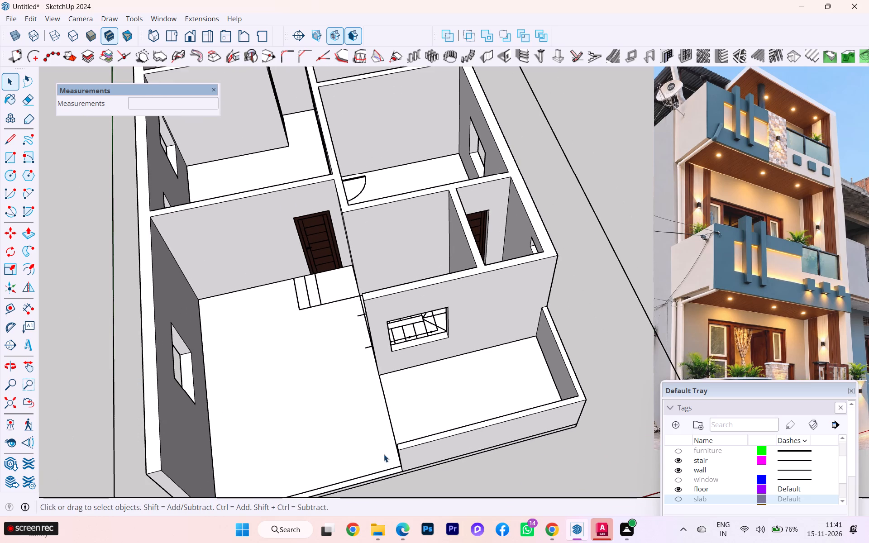
Reopen the walls, cover the second window opening from the rear of the long outer wall with a 4' by 4' rectangle, and select its face.
middle_click_drag(272, 392, 695, 308)
scroll(425, 275, "down", 1)
scroll(425, 275, "up", 1)
scroll(424, 275, "down", 1)
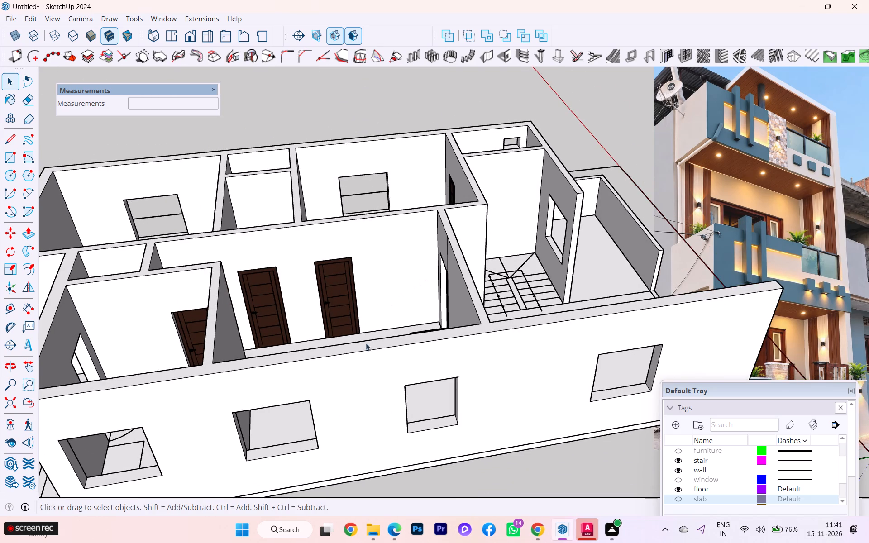
scroll(370, 343, "down", 2)
double_click(253, 393)
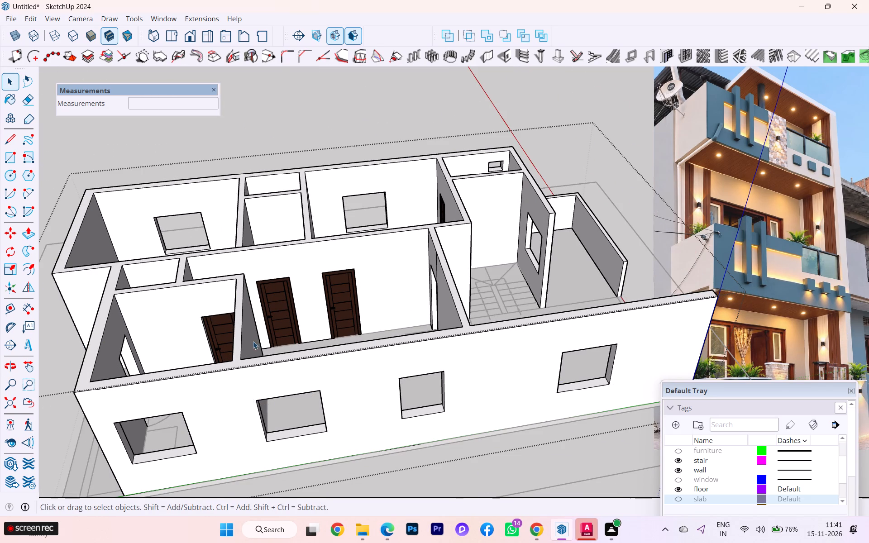
left_click(8, 158)
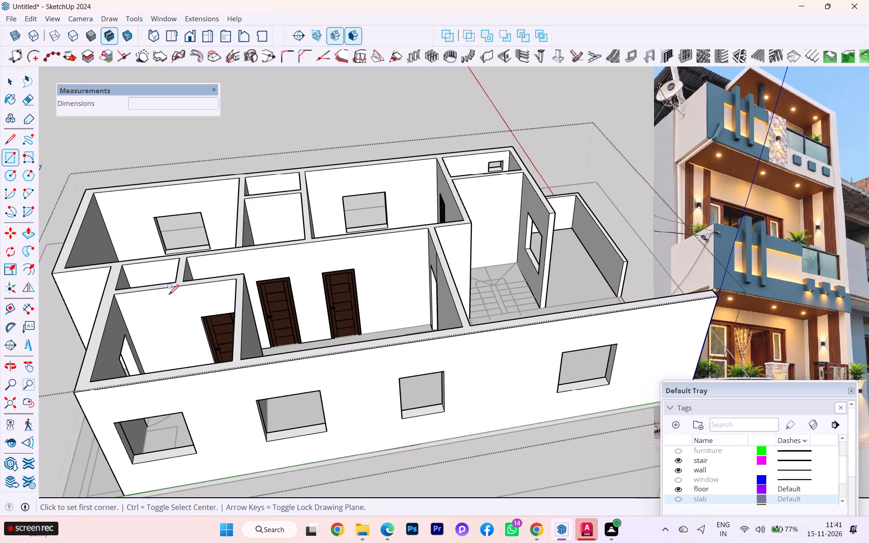
left_click(259, 402)
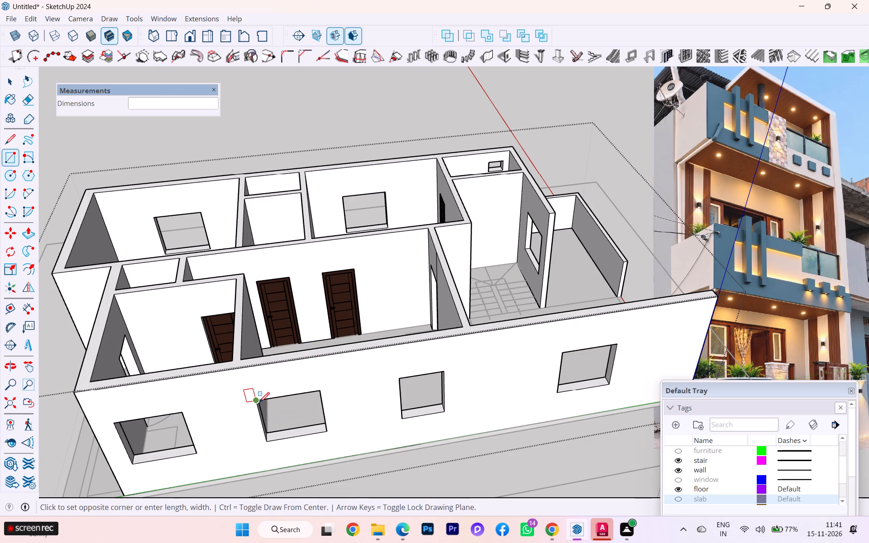
left_click(329, 430)
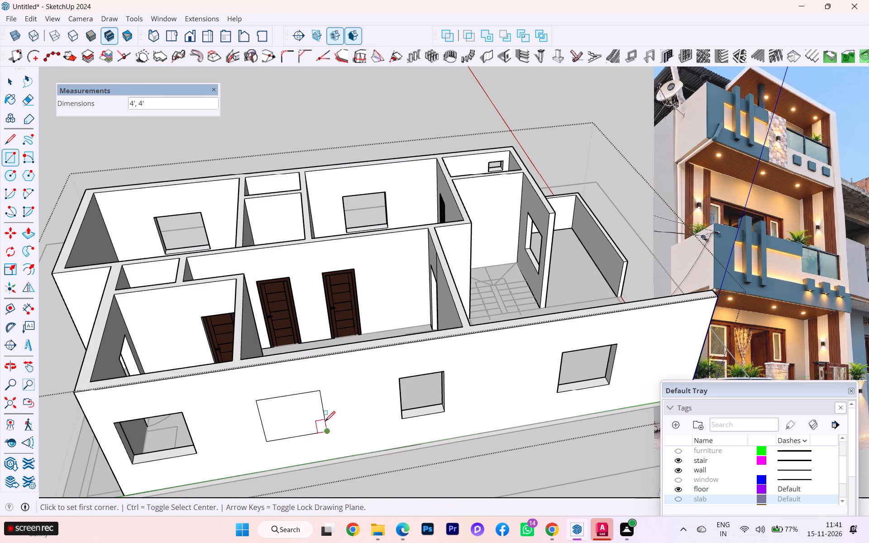
left_click(8, 72)
left_click(8, 88)
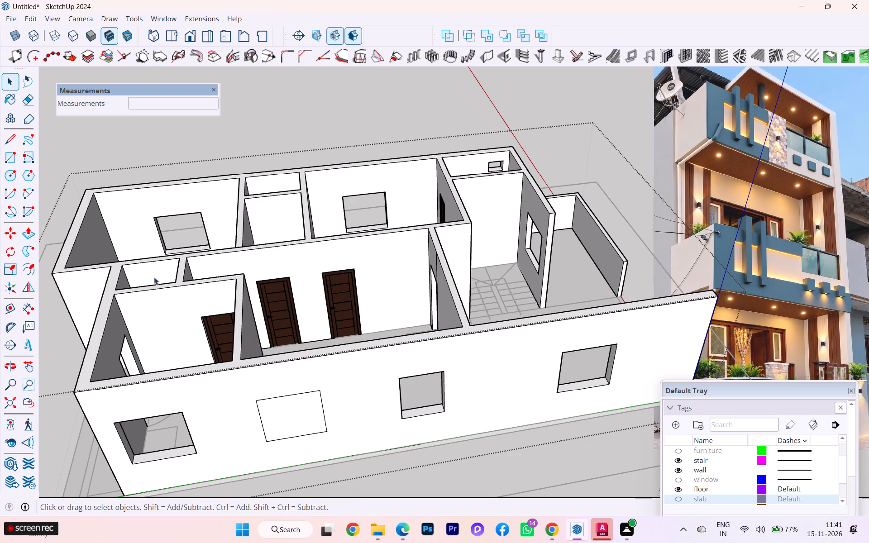
left_click(283, 415)
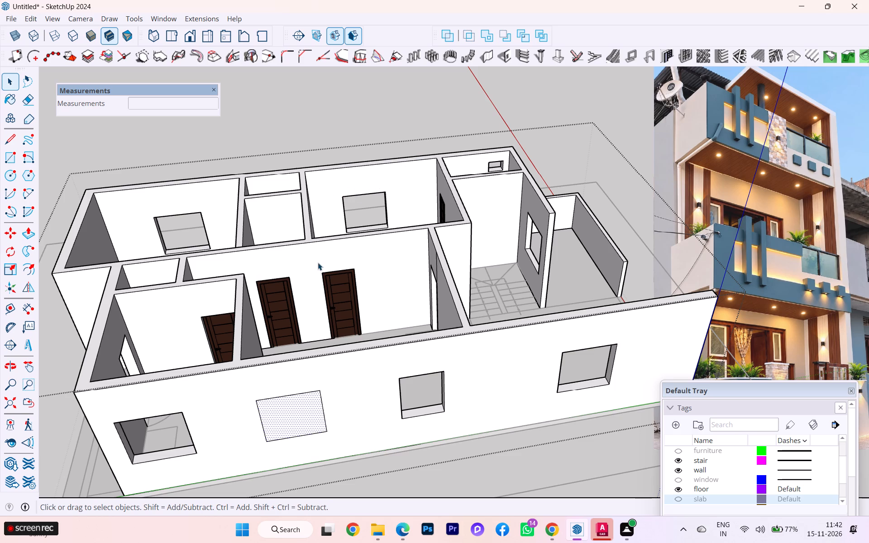
Open 3D Warehouse and browse the window models for one that suits the wall openings.
scroll(319, 314, "down", 2)
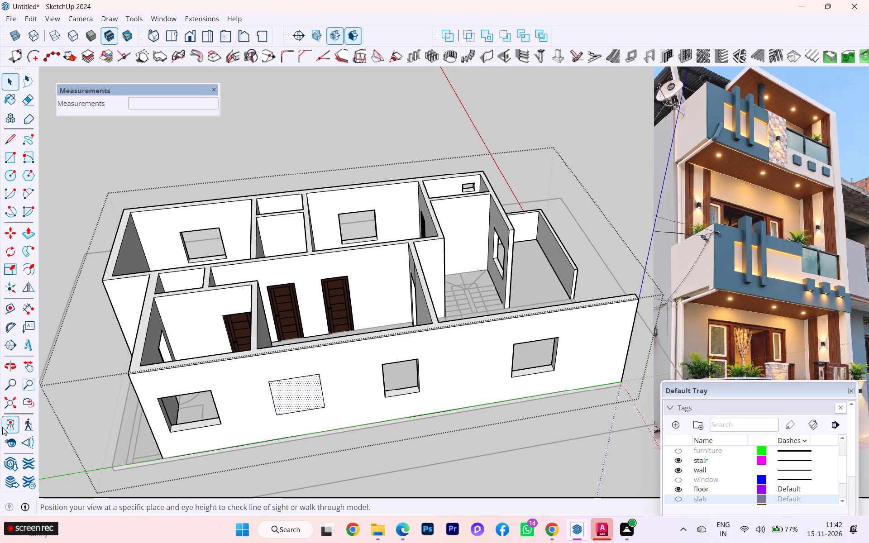
left_click(8, 463)
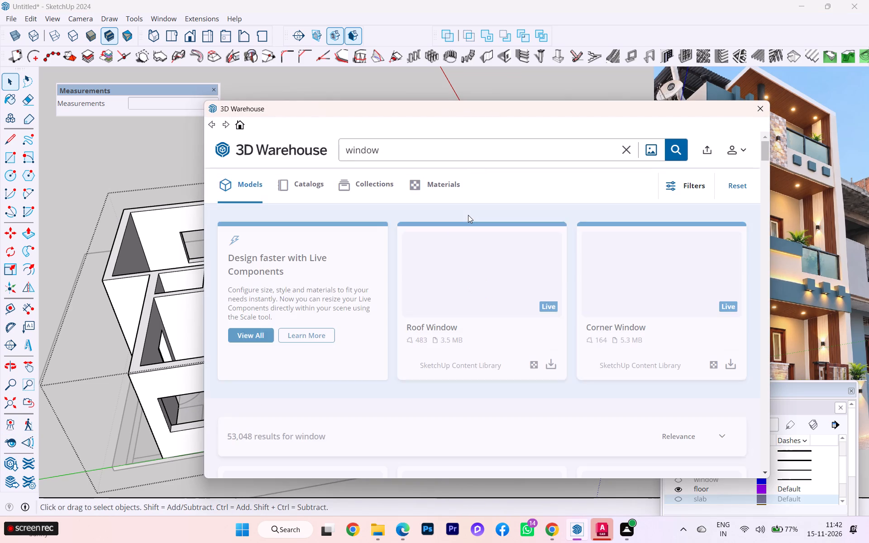
scroll(464, 234, "down", 2)
scroll(473, 255, "up", 2)
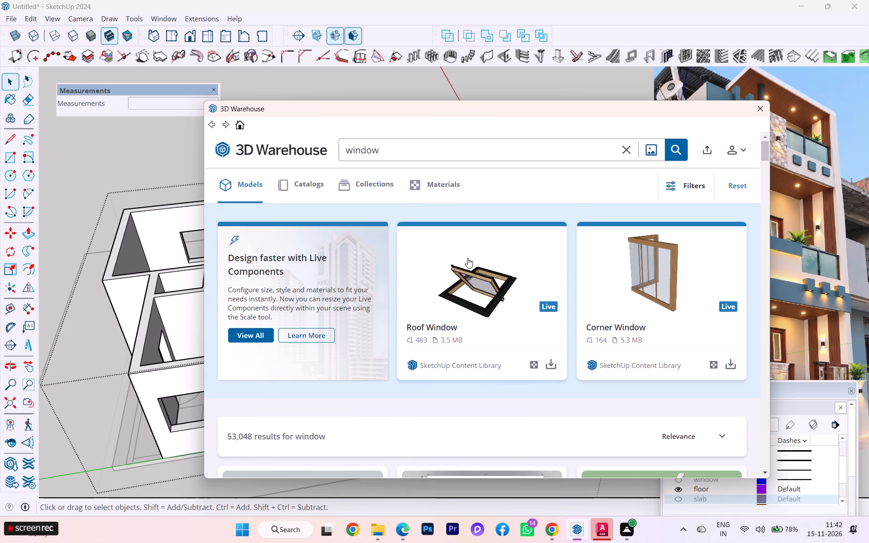
scroll(468, 258, "down", 1)
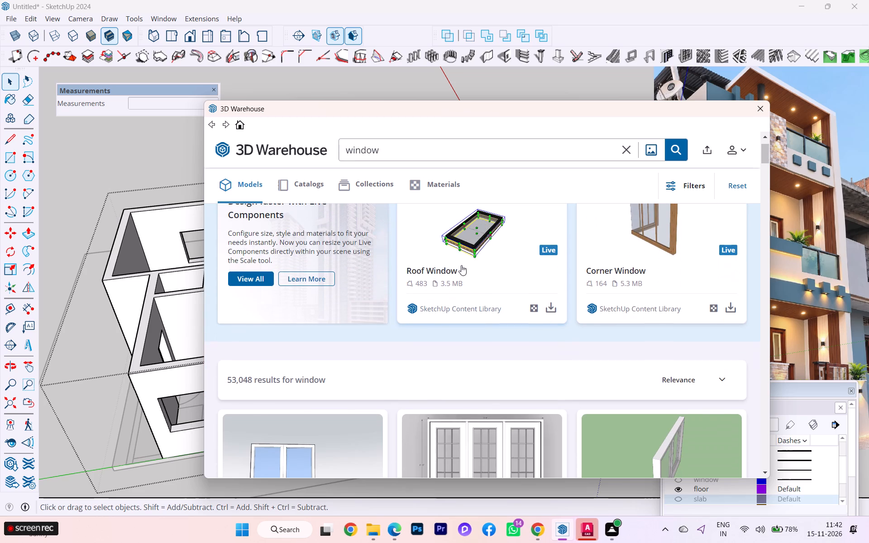
scroll(463, 264, "up", 1)
scroll(463, 265, "down", 6)
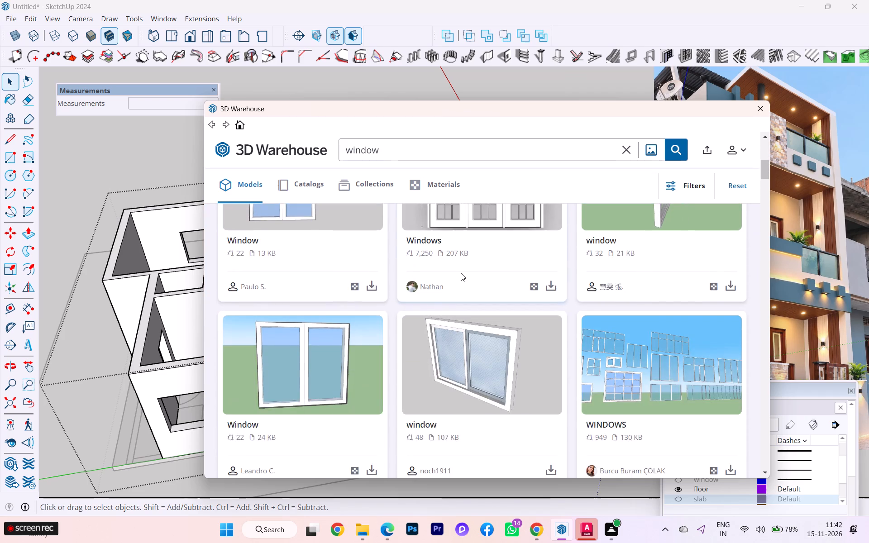
scroll(461, 272, "up", 3)
scroll(461, 269, "down", 2)
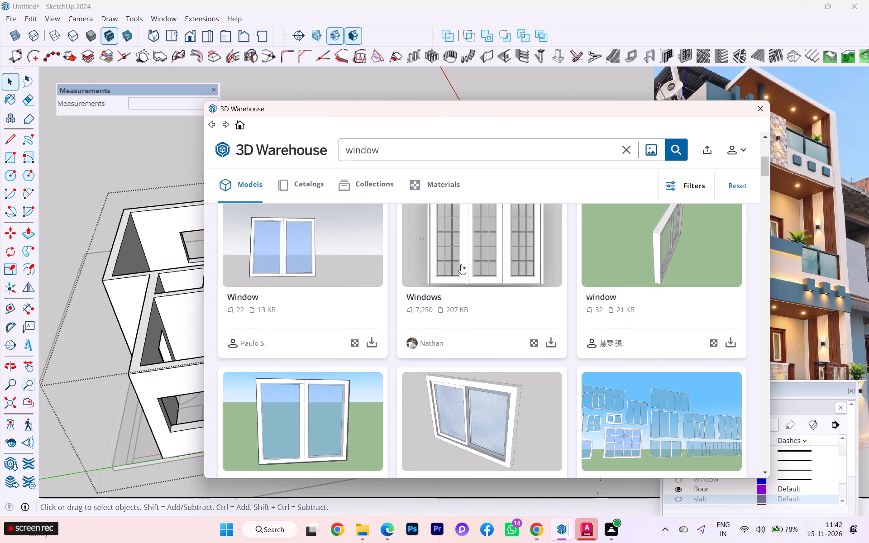
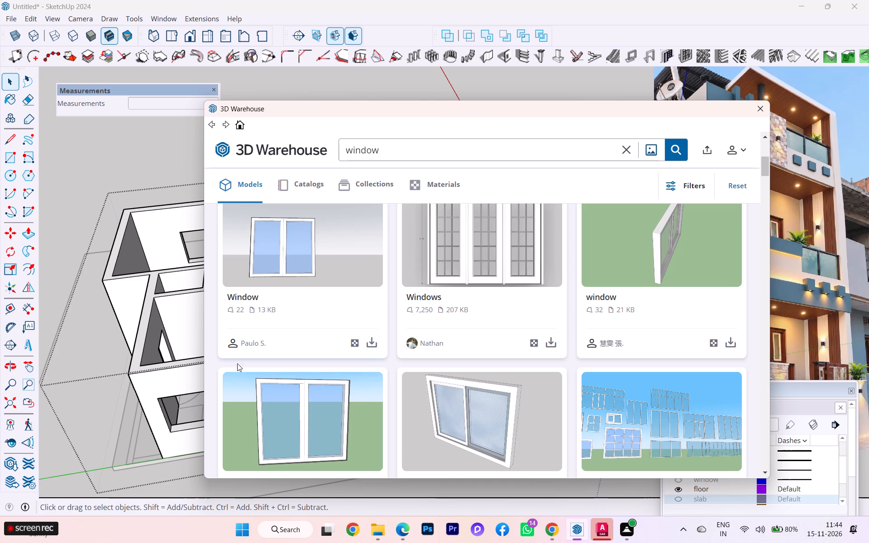
Browse the window search results for a model that suits the wall openings.
scroll(425, 383, "down", 2)
scroll(427, 381, "up", 2)
scroll(428, 380, "down", 2)
scroll(486, 354, "down", 2)
scroll(592, 368, "down", 7)
scroll(535, 345, "down", 1)
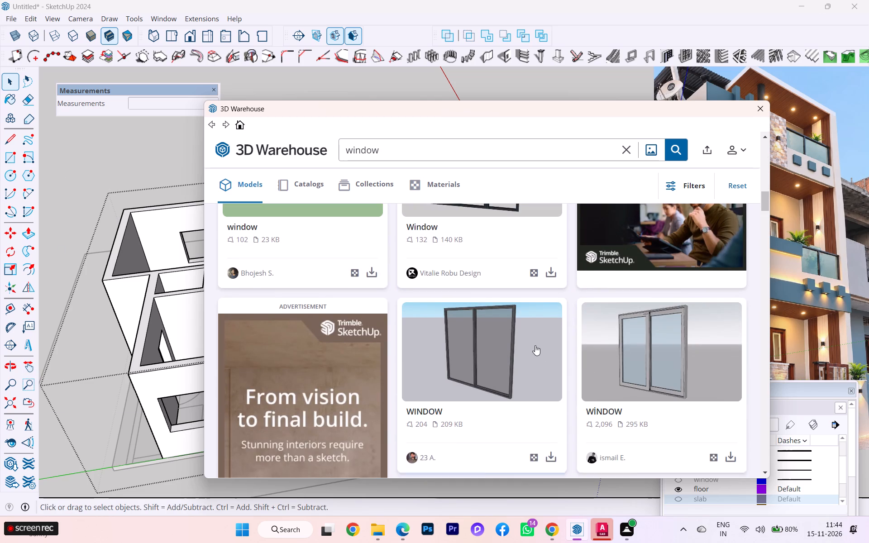
scroll(535, 345, "up", 2)
scroll(535, 345, "down", 6)
scroll(525, 329, "up", 1)
scroll(511, 336, "down", 5)
scroll(508, 339, "up", 2)
scroll(508, 340, "down", 2)
scroll(493, 366, "up", 3)
scroll(493, 366, "down", 1)
scroll(467, 336, "down", 7)
scroll(448, 326, "up", 3)
scroll(448, 326, "down", 6)
scroll(630, 376, "down", 1)
scroll(630, 376, "up", 1)
scroll(630, 376, "down", 3)
scroll(630, 373, "up", 1)
scroll(644, 385, "down", 4)
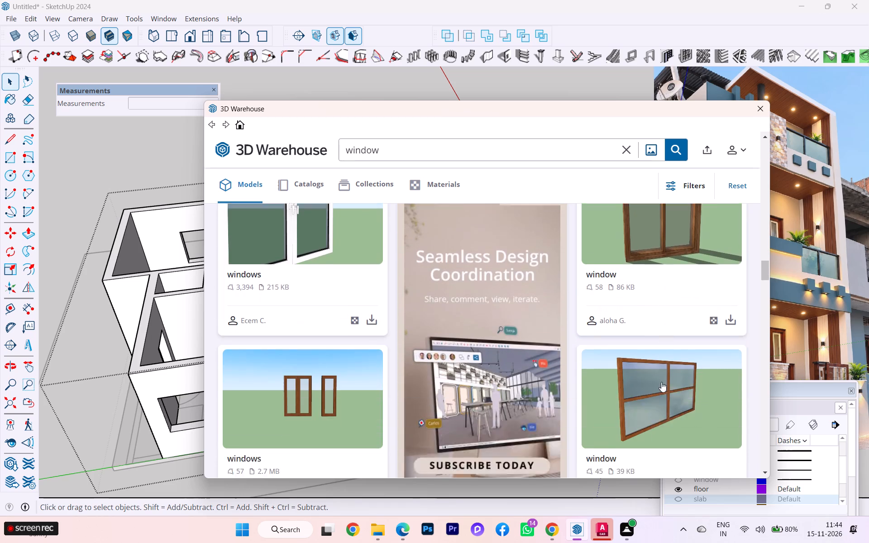
Download the wooden two-pane "window" model of 86 KB directly into the current model.
scroll(653, 357, "up", 2)
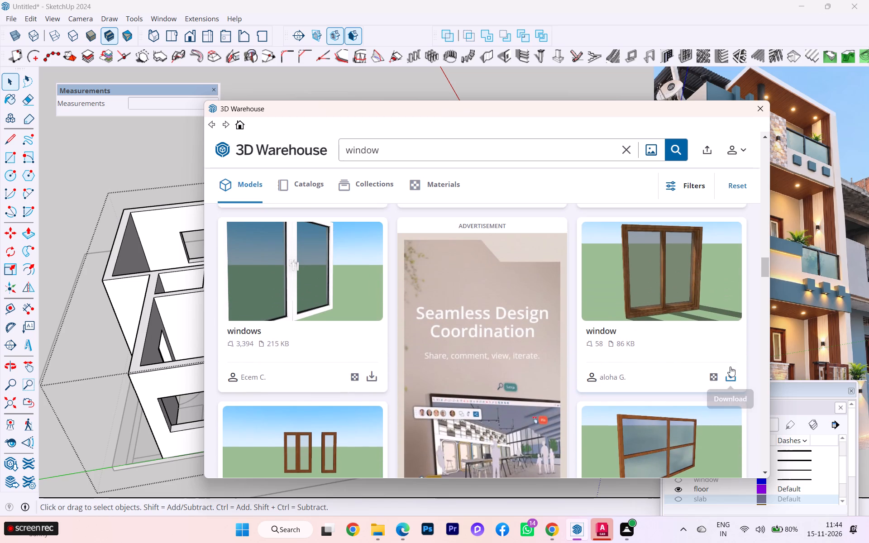
left_click(730, 372)
left_click(453, 305)
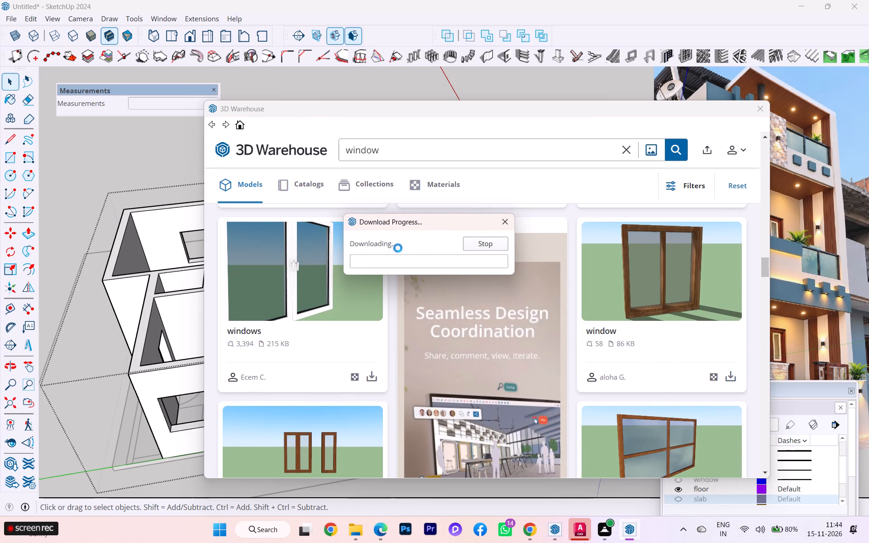
Place the wooden window component at the lower corner of the opening nearest the end of the long outer wall.
scroll(374, 335, "up", 1)
scroll(373, 336, "down", 2)
scroll(373, 336, "up", 2)
scroll(369, 373, "up", 4)
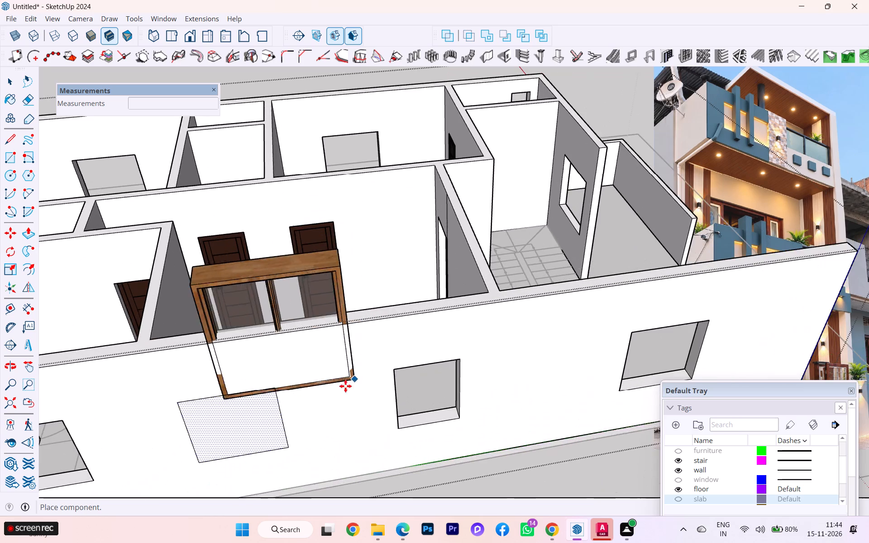
scroll(311, 427, "up", 4)
scroll(493, 409, "up", 2)
scroll(530, 409, "down", 9)
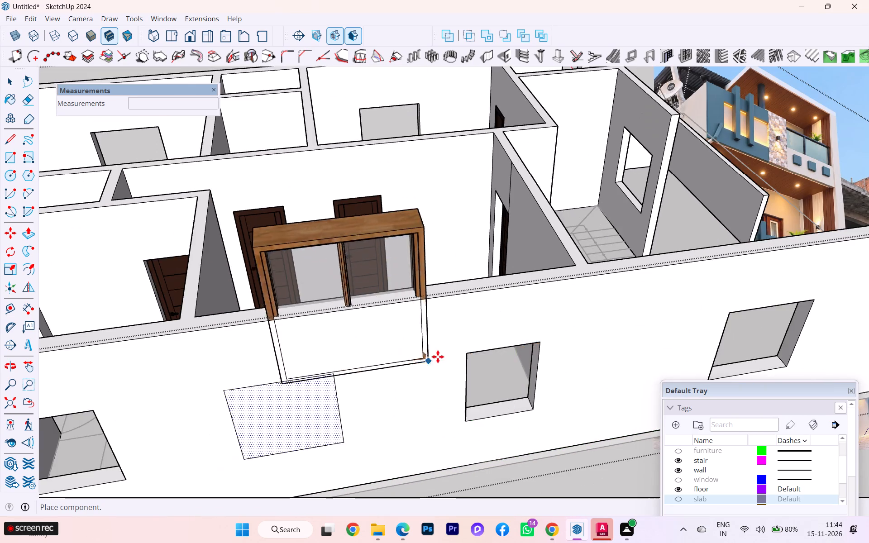
scroll(474, 356, "down", 1)
scroll(474, 356, "up", 4)
scroll(476, 356, "down", 3)
scroll(260, 443, "up", 1)
scroll(259, 443, "down", 1)
scroll(231, 447, "up", 6)
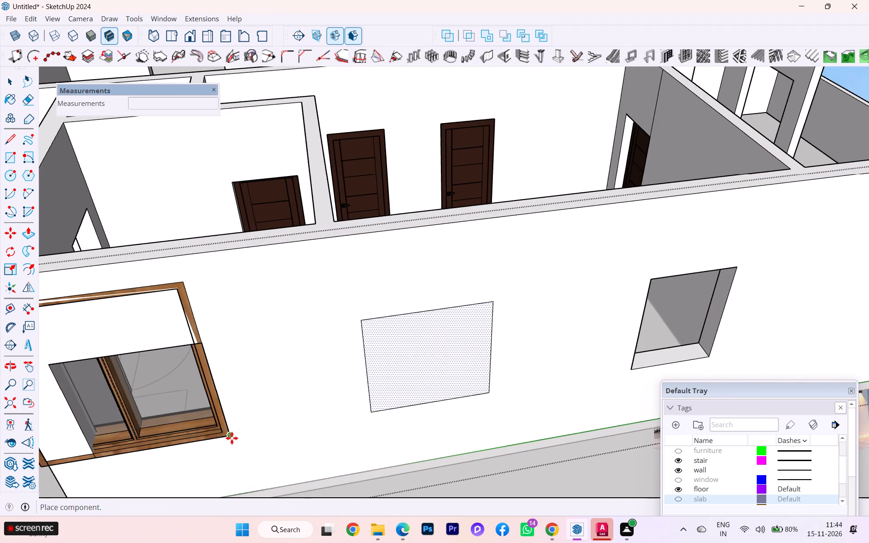
left_click(232, 438)
Scale the placed window uniformly by about 0.67 from its upper outer corner to approach the opening's size.
scroll(335, 377, "down", 5)
scroll(365, 372, "up", 4)
scroll(393, 364, "down", 4)
scroll(513, 326, "up", 2)
scroll(515, 328, "down", 3)
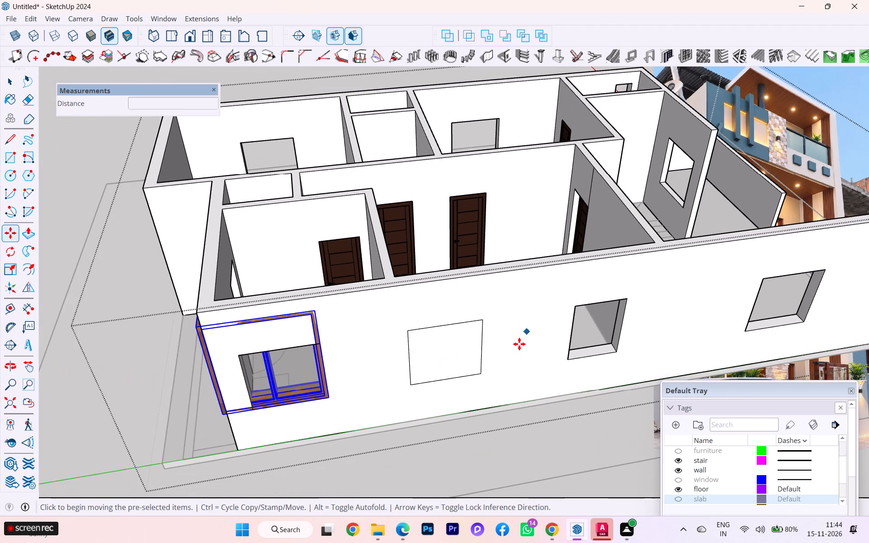
scroll(214, 348, "down", 1)
middle_click_drag(234, 348, 452, 294)
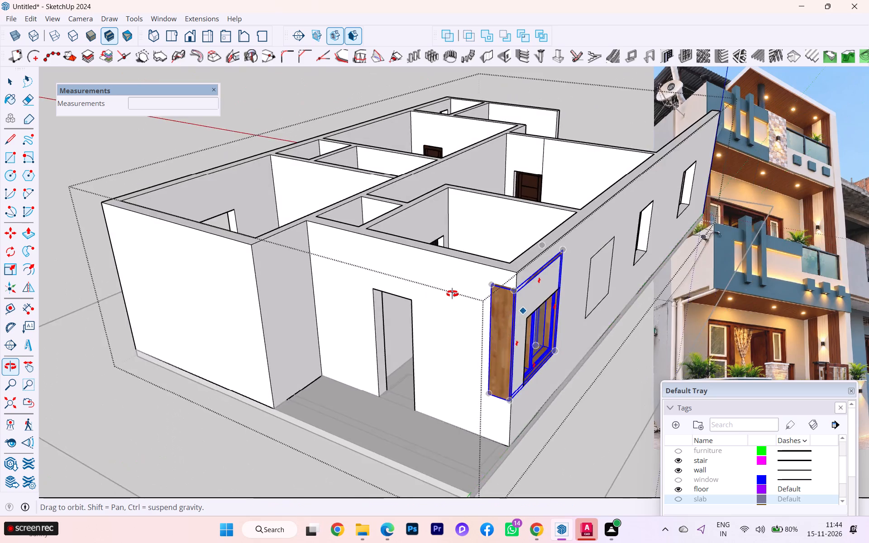
middle_click_drag(452, 294, 192, 342)
scroll(187, 284, "up", 4)
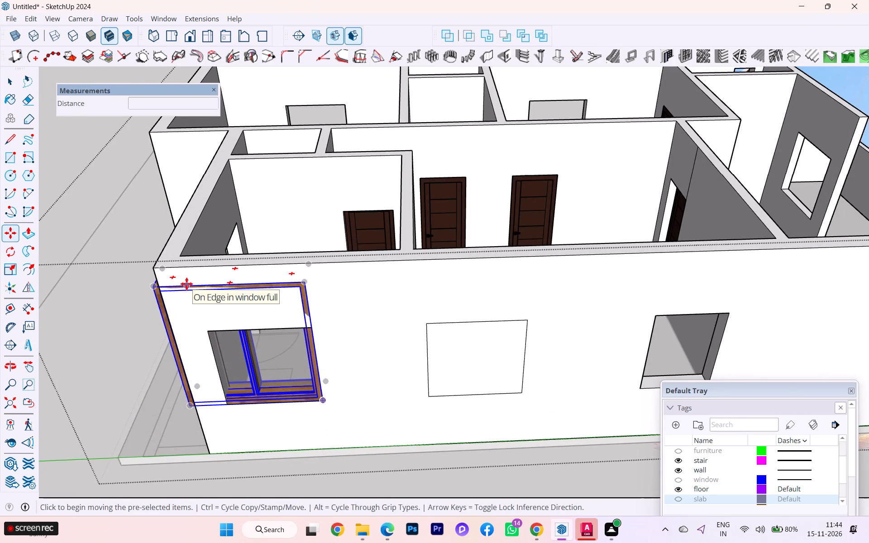
key("s")
scroll(181, 290, "up", 3)
scroll(136, 287, "up", 5)
scroll(141, 280, "down", 1)
scroll(142, 280, "up", 1)
scroll(145, 278, "down", 2)
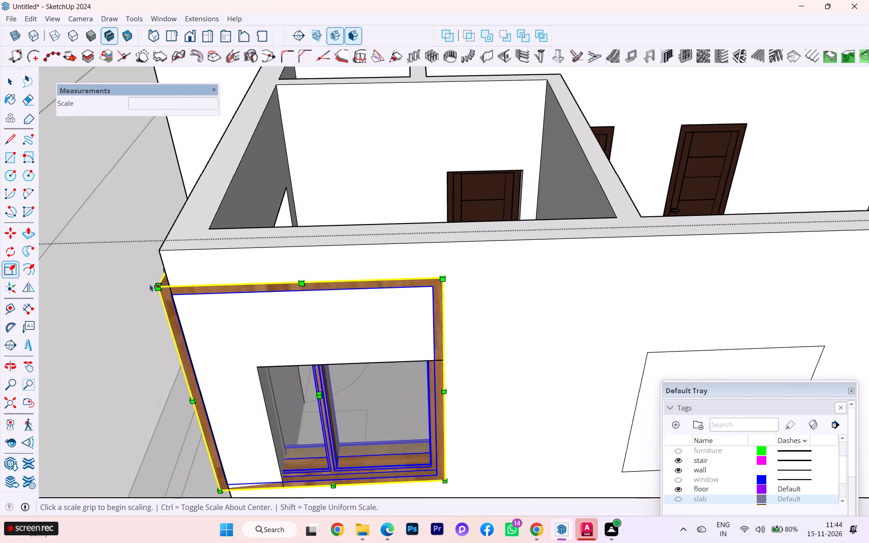
left_click(152, 284)
left_click(158, 286)
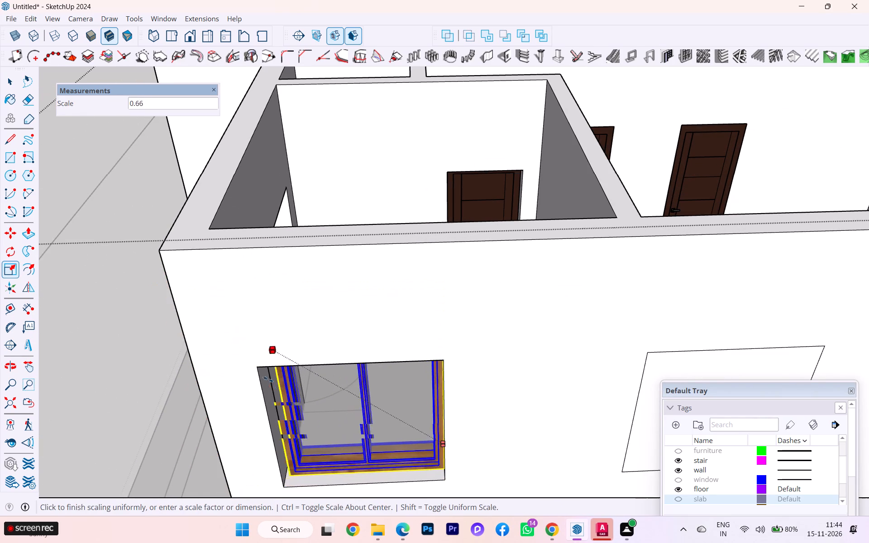
left_click(259, 372)
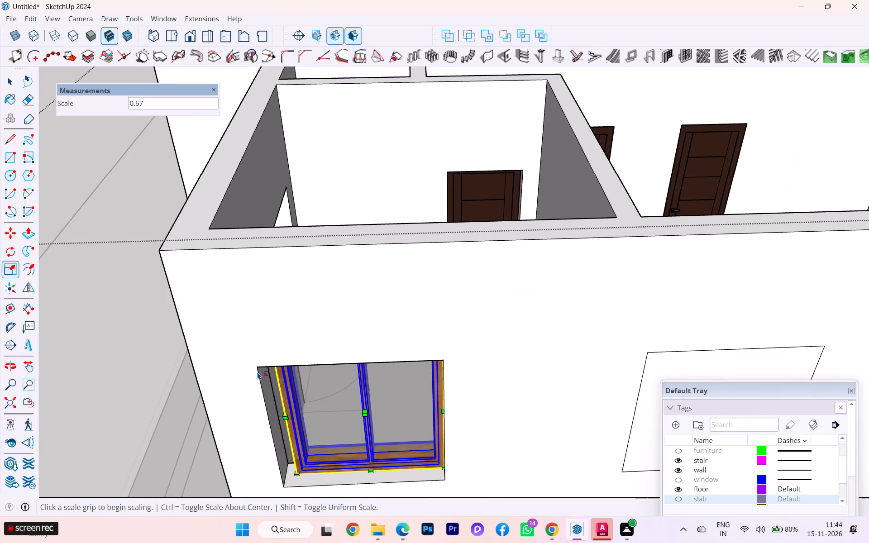
Scale the window along red and green by about 1.49 and 1.08 to span the opening's width.
left_click(289, 414)
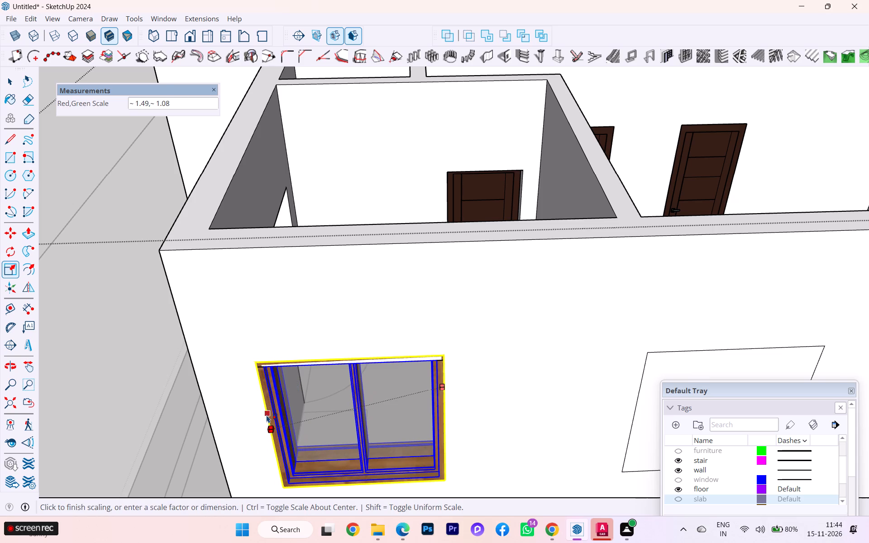
left_click(268, 413)
Show the back edges, scale the window's height by about 0.97 to match the opening, and deselect it.
scroll(356, 335, "down", 4)
middle_click_drag(349, 351, 373, 349)
scroll(366, 354, "up", 2)
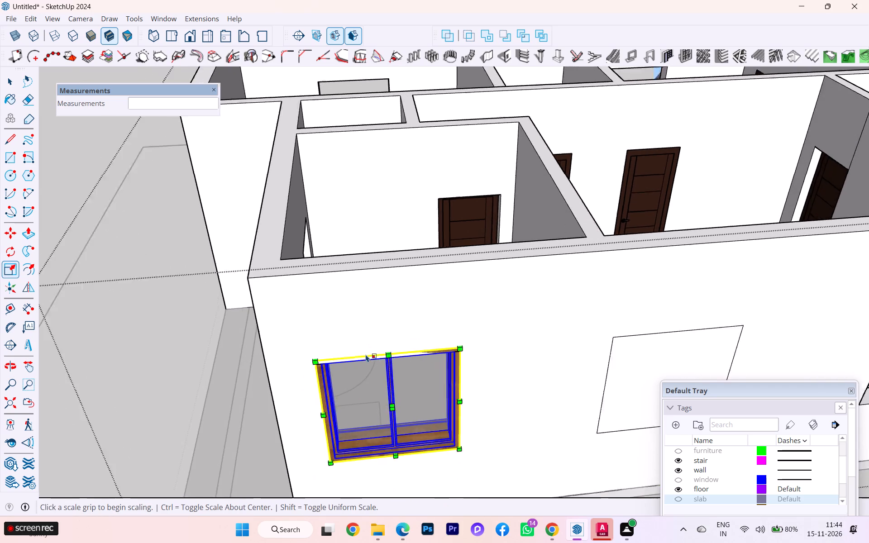
scroll(366, 354, "up", 3)
key("k")
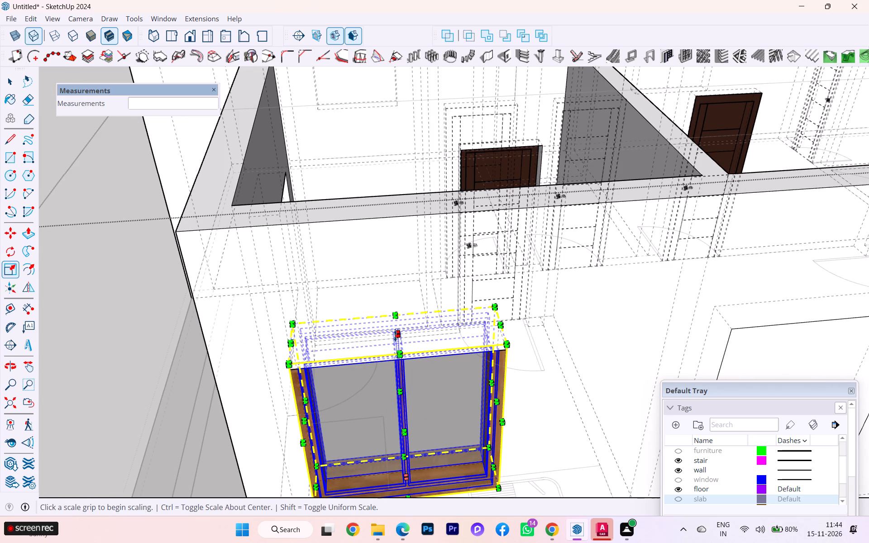
left_click(396, 334)
left_click(387, 363)
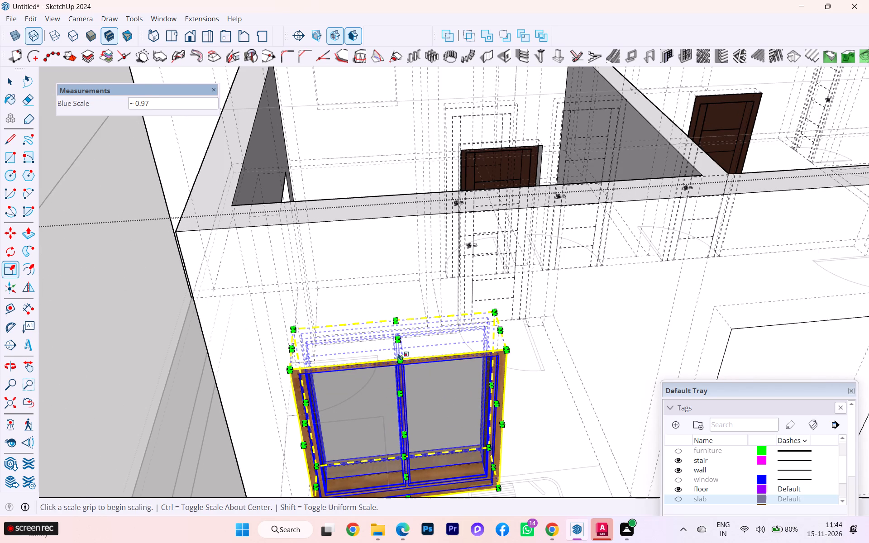
scroll(404, 348, "down", 4)
scroll(406, 345, "up", 1)
scroll(406, 345, "down", 1)
scroll(307, 314, "down", 2)
scroll(327, 378, "up", 4)
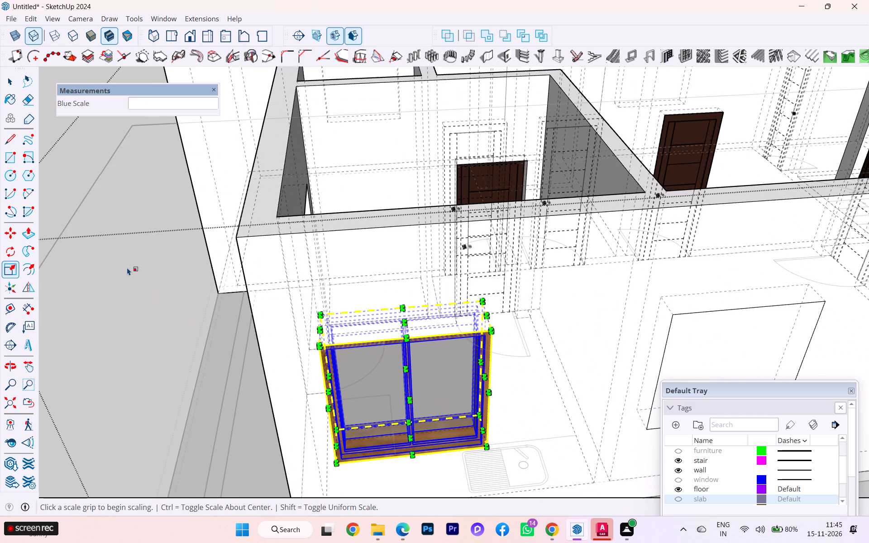
left_click(127, 267)
left_click(11, 82)
left_click(121, 332)
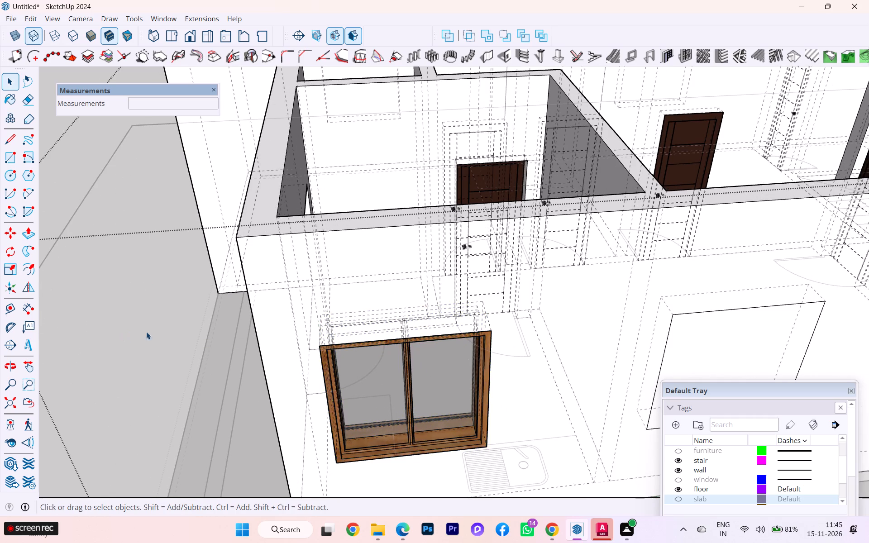
Turn off the back-edge display while viewing the fitted window from outside.
scroll(398, 351, "up", 2)
scroll(395, 337, "down", 1)
middle_click_drag(392, 335, 301, 294)
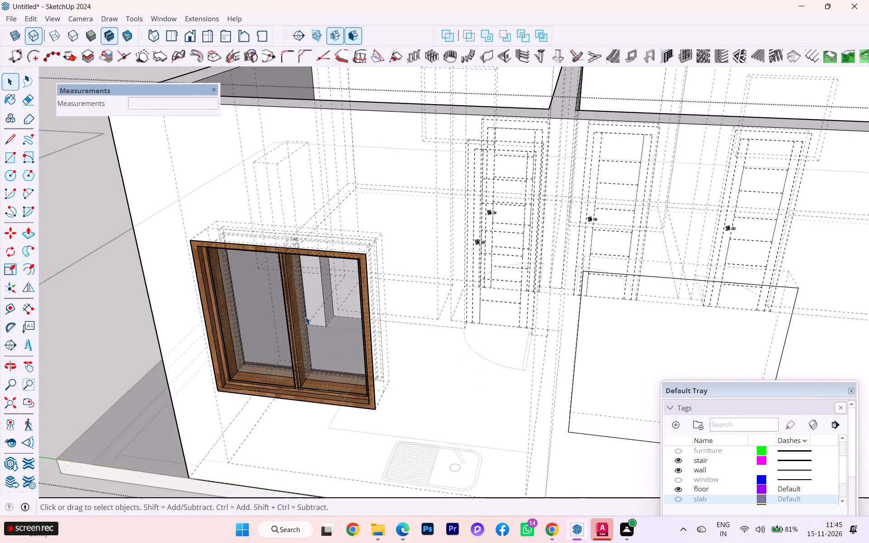
scroll(295, 393, "down", 2)
scroll(294, 394, "up", 2)
scroll(294, 394, "down", 2)
scroll(294, 394, "up", 6)
key("k")
scroll(308, 390, "up", 1)
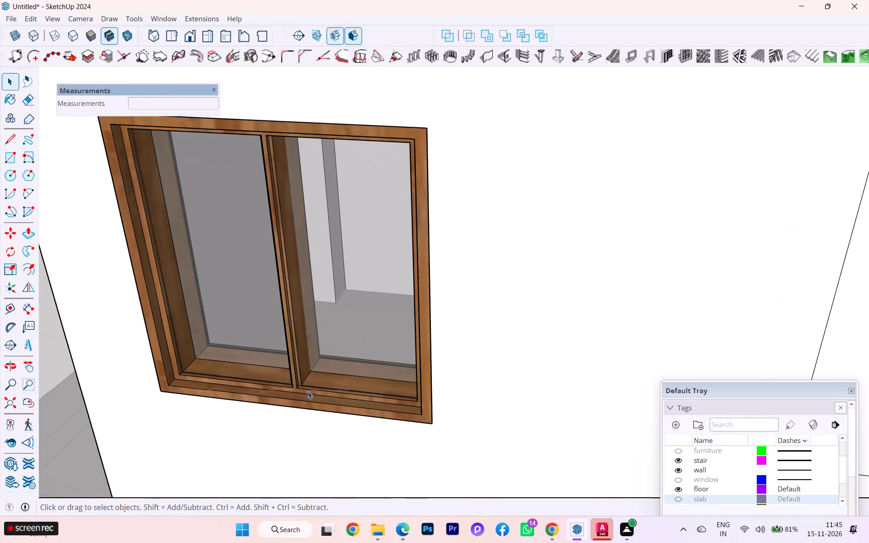
Select the window and scale its depth along red by about 0.48 from the room side.
scroll(312, 387, "down", 1)
scroll(266, 371, "down", 3)
scroll(267, 371, "up", 3)
scroll(267, 371, "down", 2)
scroll(267, 371, "up", 1)
scroll(267, 371, "down", 1)
middle_click_drag(275, 354, 75, 457)
scroll(273, 361, "down", 1)
middle_click(75, 457)
middle_click_drag(174, 290, 150, 371)
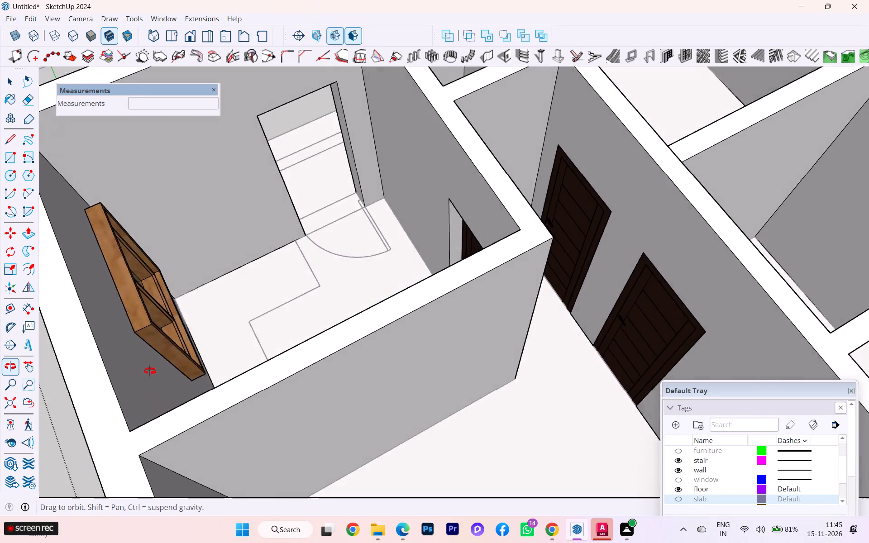
middle_click_drag(150, 371, 310, 259)
left_click(167, 392)
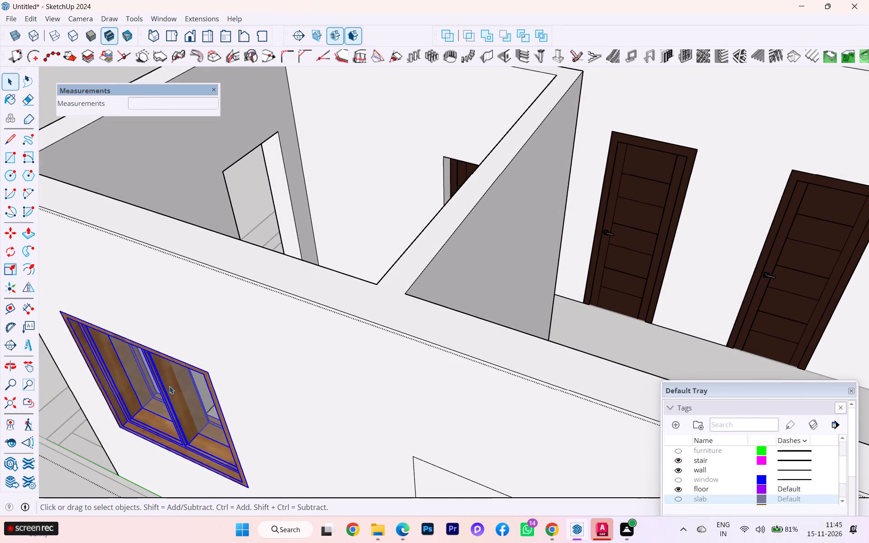
key("s")
middle_click_drag(199, 393, 76, 438)
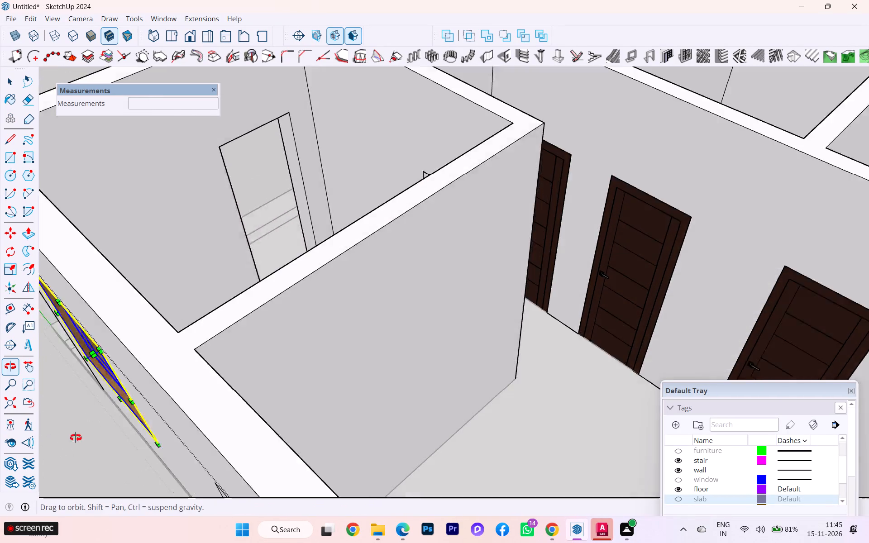
middle_click_drag(76, 438, 67, 441)
middle_click(67, 441)
scroll(177, 286, "down", 1)
middle_click_drag(165, 313, 79, 364)
scroll(135, 214, "up", 1)
scroll(135, 213, "down", 1)
scroll(135, 213, "up", 2)
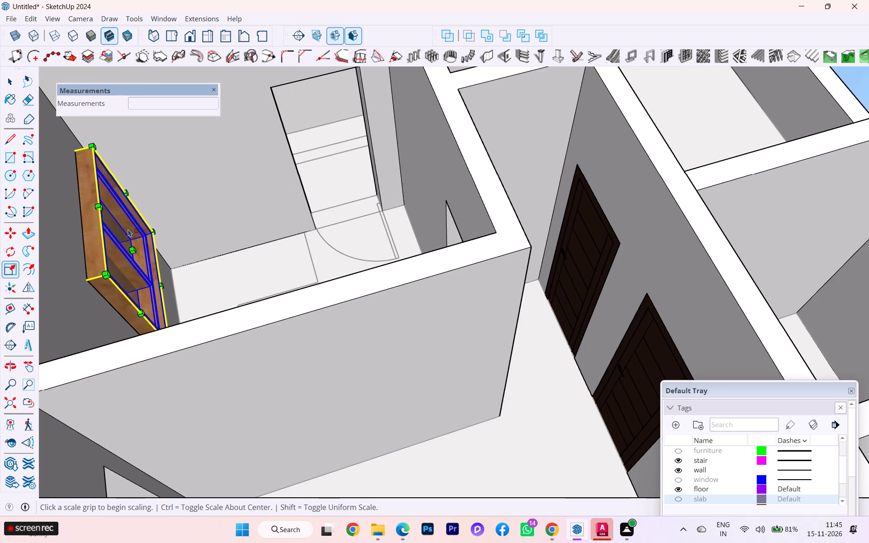
left_click(137, 248)
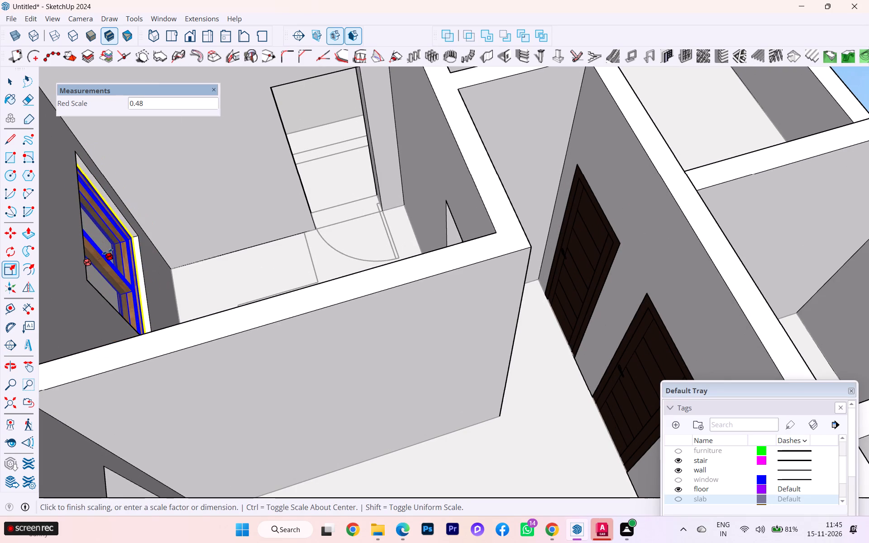
left_click(107, 252)
scroll(107, 253, "up", 1)
scroll(164, 256, "down", 2)
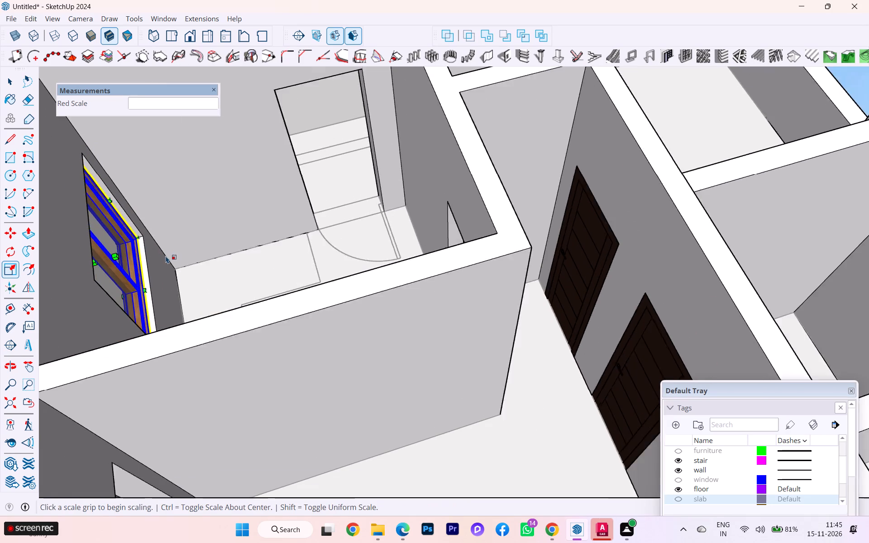
Scale the window's depth along red again by about 0.49 from the outer face.
middle_click_drag(278, 217, 507, 108)
scroll(66, 419, "up", 4)
scroll(134, 425, "down", 1)
middle_click_drag(142, 422, 267, 400)
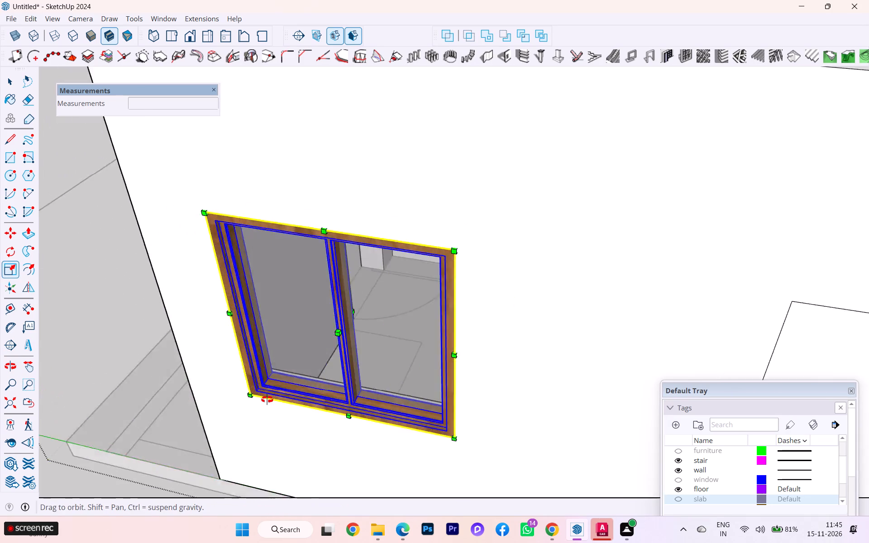
middle_click_drag(267, 400, 291, 395)
scroll(426, 323, "up", 3)
middle_click_drag(518, 343, 466, 392)
scroll(495, 361, "down", 1)
middle_click(466, 392)
scroll(461, 399, "up", 2)
scroll(461, 399, "down", 1)
scroll(461, 399, "up", 2)
left_click(485, 387)
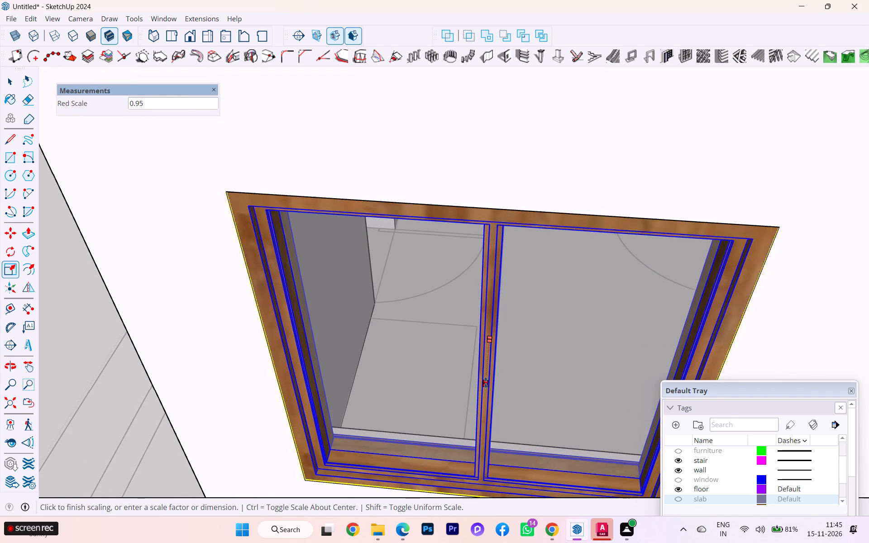
left_click(488, 361)
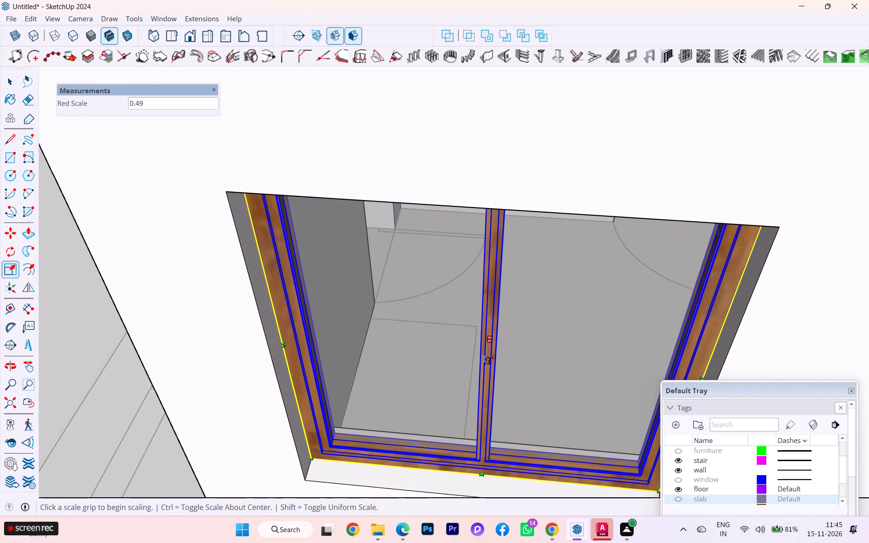
Move the window from its lower front corner to the lower outer corner of the wall opening.
scroll(468, 322, "down", 2)
scroll(468, 321, "up", 1)
scroll(467, 321, "down", 1)
scroll(467, 321, "up", 1)
scroll(459, 319, "down", 4)
scroll(405, 346, "down", 3)
middle_click_drag(413, 359, 461, 262)
middle_click(461, 262)
scroll(447, 284, "up", 3)
key("m")
scroll(429, 290, "up", 2)
scroll(429, 288, "down", 1)
scroll(429, 287, "up", 2)
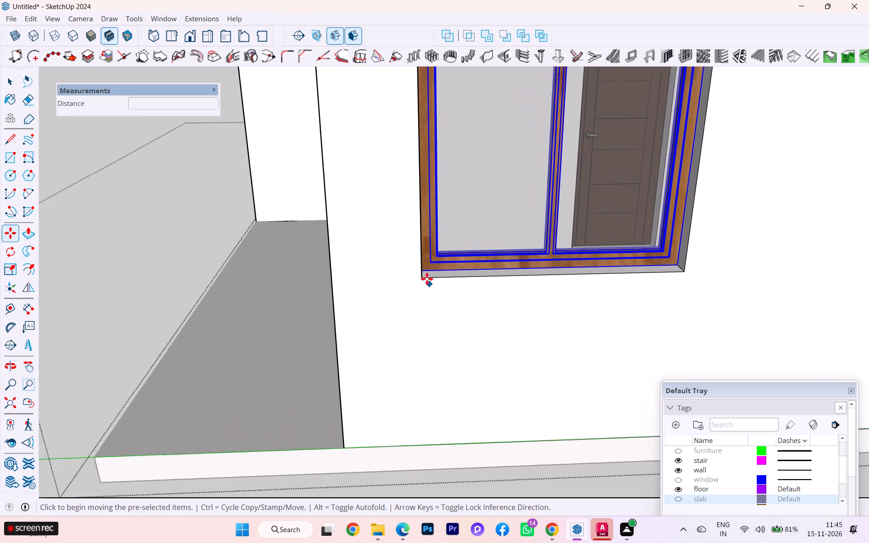
middle_click(361, 305)
middle_click_drag(346, 309, 248, 328)
scroll(364, 264, "up", 2)
scroll(365, 264, "down", 1)
scroll(365, 264, "up", 4)
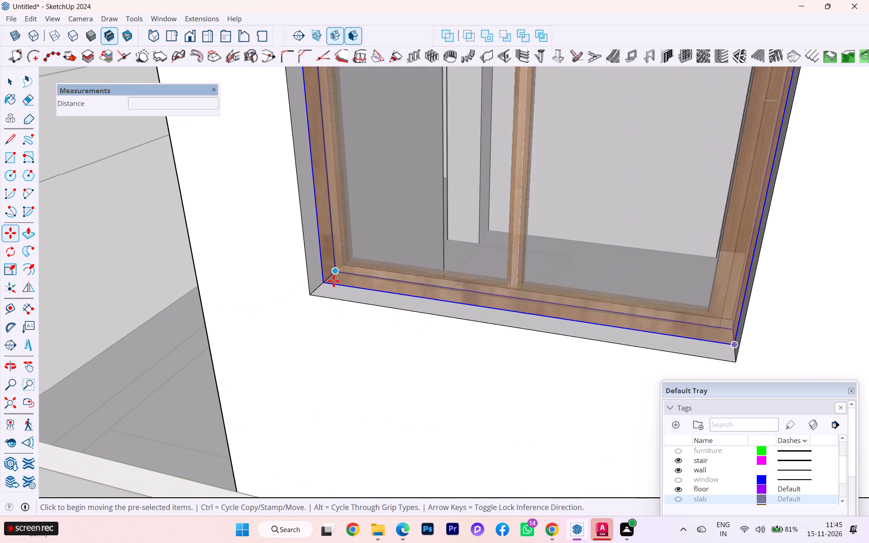
left_click(326, 281)
left_click(310, 293)
Examine how the window frame sits within the edges of the wall opening.
scroll(391, 296, "down", 1)
scroll(394, 297, "up", 2)
scroll(398, 298, "down", 2)
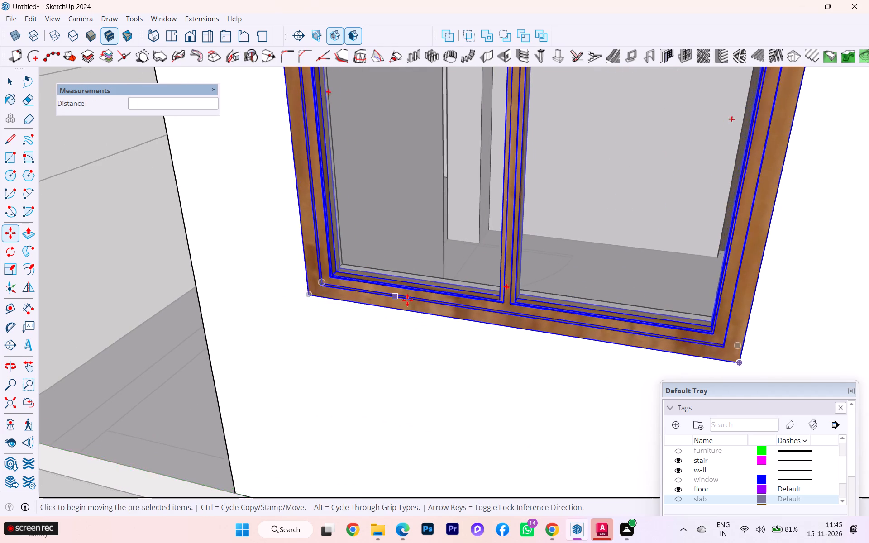
scroll(407, 300, "down", 3)
scroll(411, 309, "up", 1)
scroll(411, 309, "down", 6)
scroll(435, 179, "up", 5)
scroll(417, 173, "down", 3)
scroll(417, 173, "up", 7)
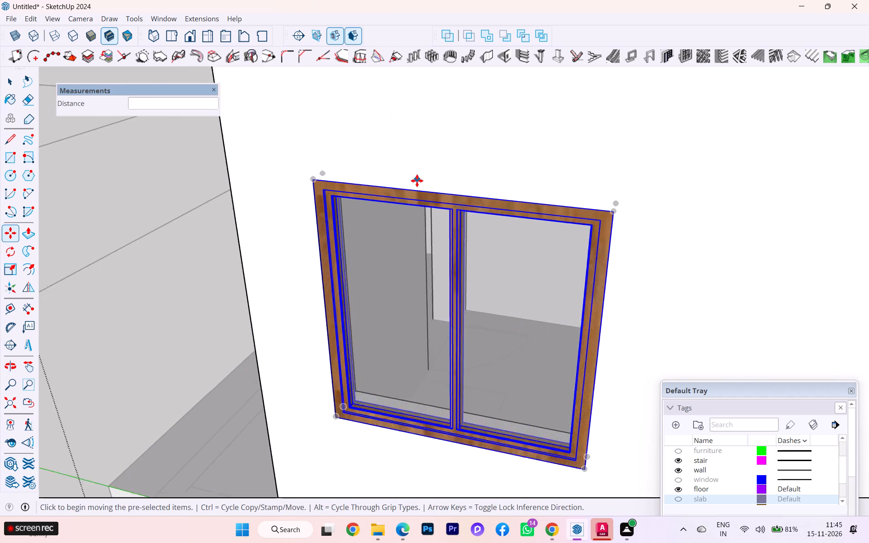
Scale the window's height along blue by about 0.98 from its top edge, and clear the selection.
scroll(322, 191, "up", 6)
scroll(301, 195, "down", 1)
scroll(301, 195, "up", 8)
scroll(293, 195, "down", 3)
scroll(289, 197, "up", 2)
scroll(288, 197, "down", 3)
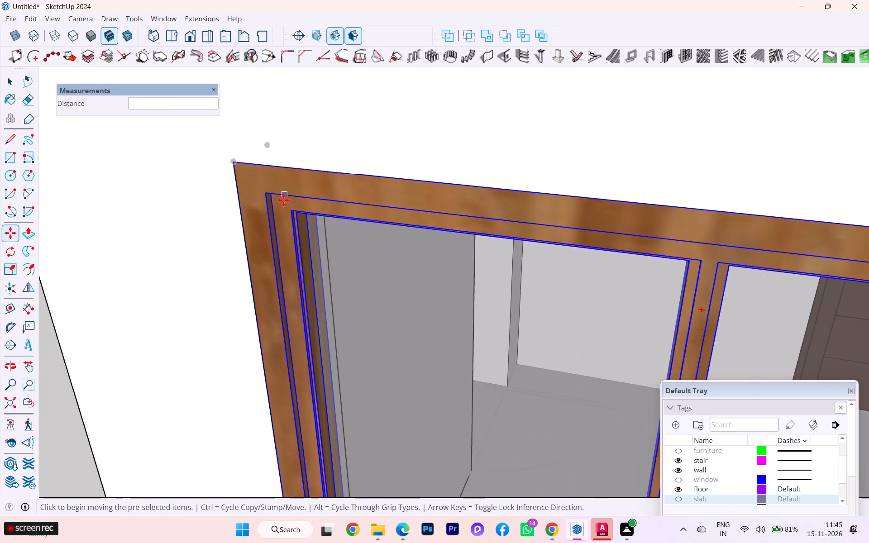
scroll(280, 200, "down", 1)
scroll(280, 200, "up", 1)
scroll(278, 203, "down", 3)
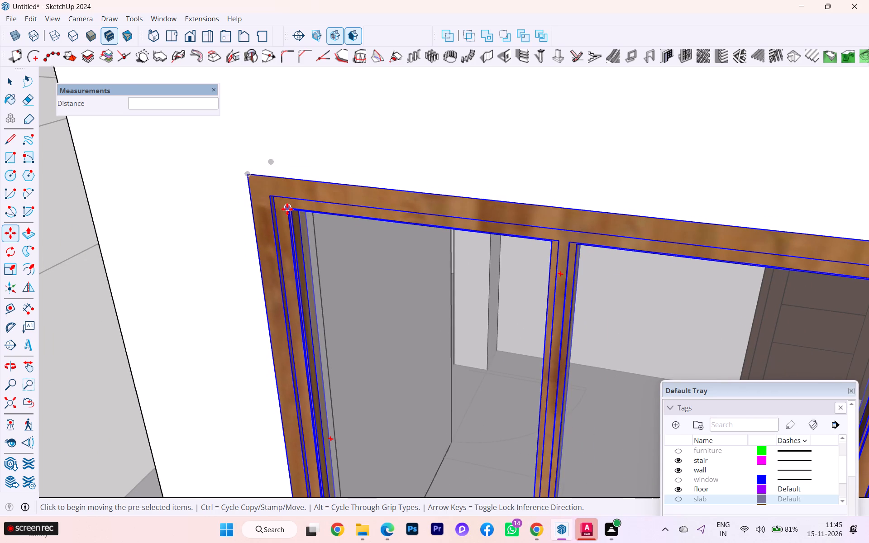
key("k")
key("s")
scroll(567, 181, "up", 2)
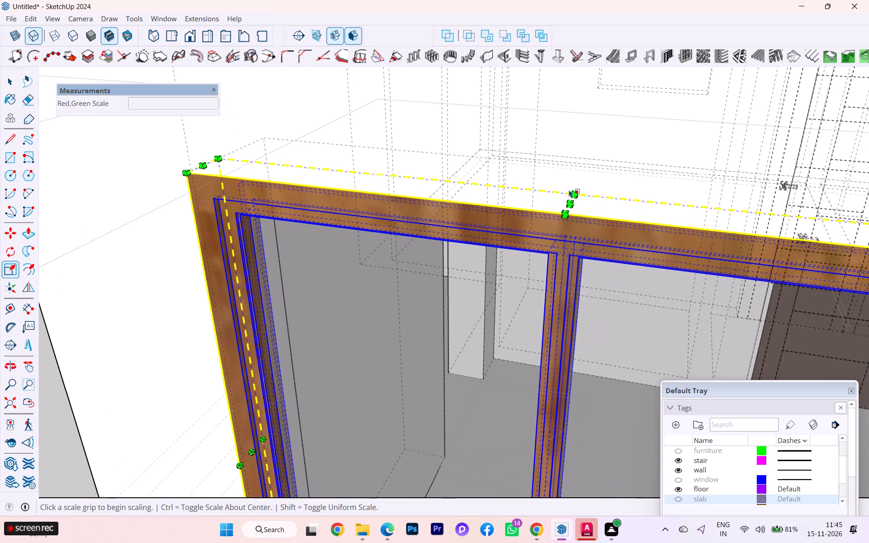
left_click(571, 201)
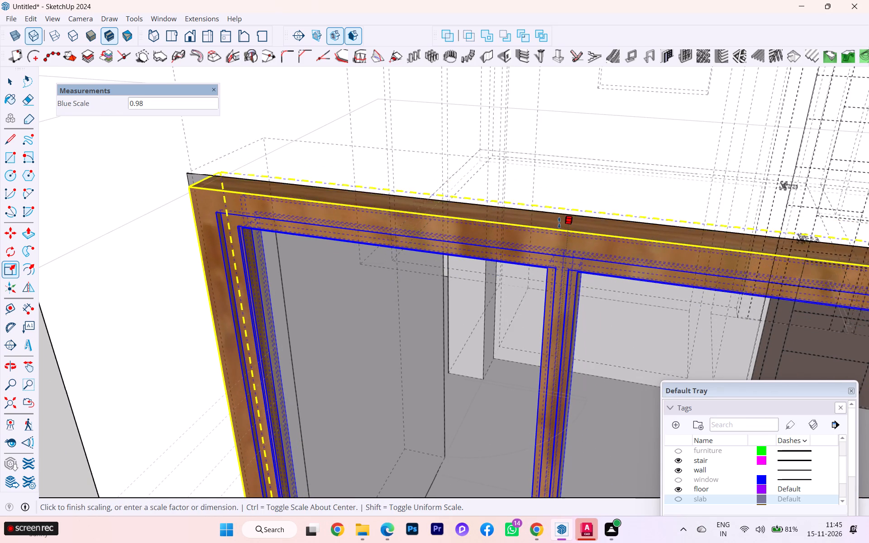
left_click(561, 216)
scroll(396, 250, "down", 3)
scroll(215, 229, "down", 1)
scroll(201, 228, "up", 1)
scroll(164, 225, "down", 1)
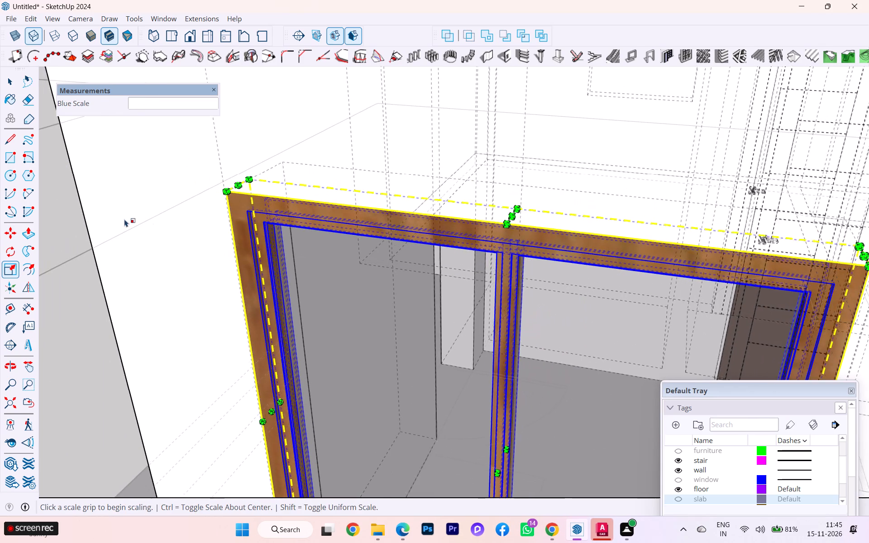
scroll(124, 219, "down", 1)
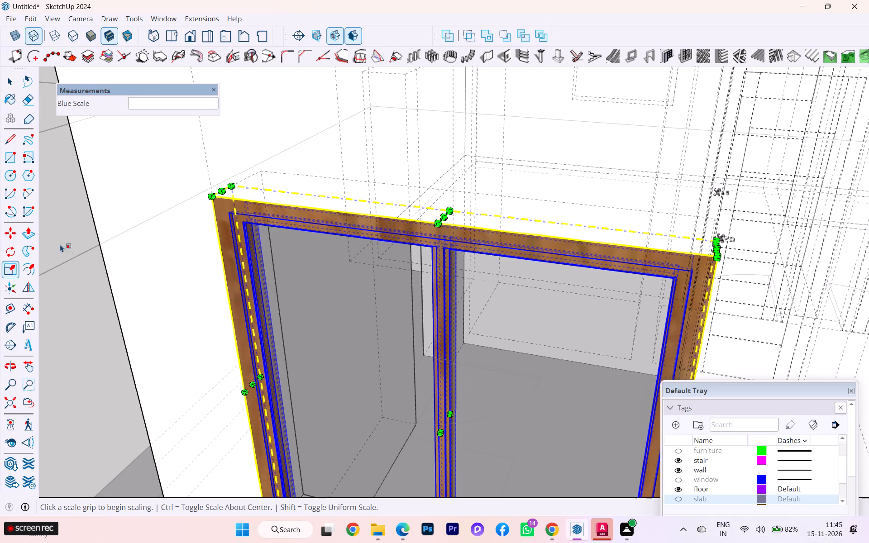
scroll(122, 243, "down", 3)
scroll(341, 166, "down", 11)
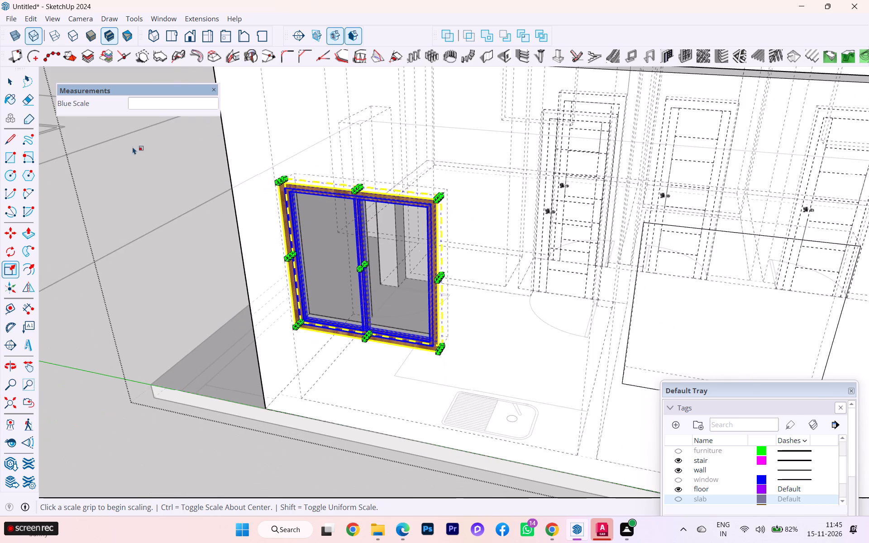
left_click(0, 82)
left_click(10, 81)
left_click(173, 149)
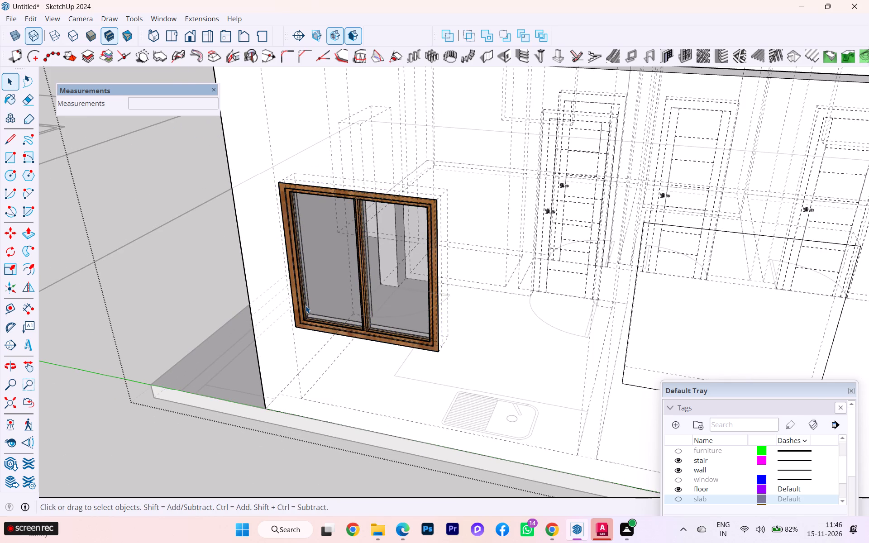
Copy the window from its lower outer corner about 28' 11 3/8" along green to the matching corner of the wall's fourth opening.
key("k")
left_click(306, 317)
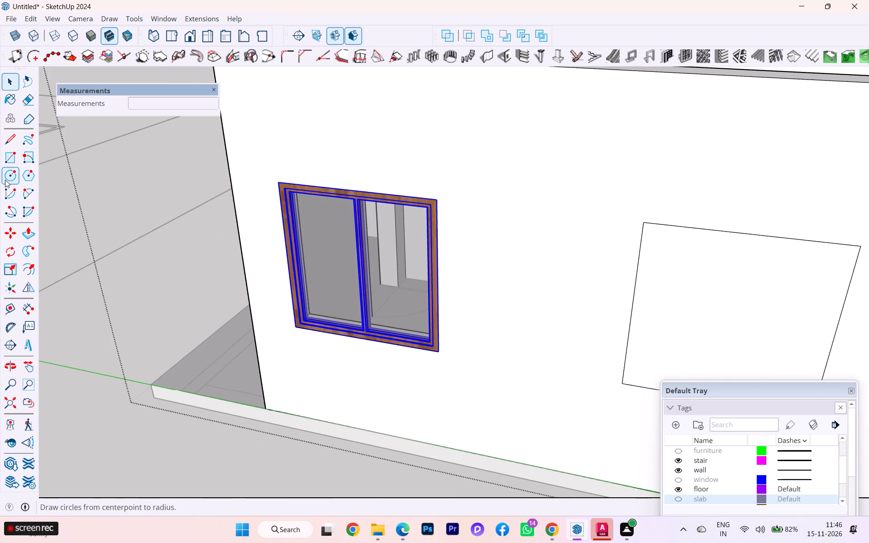
left_click(8, 393)
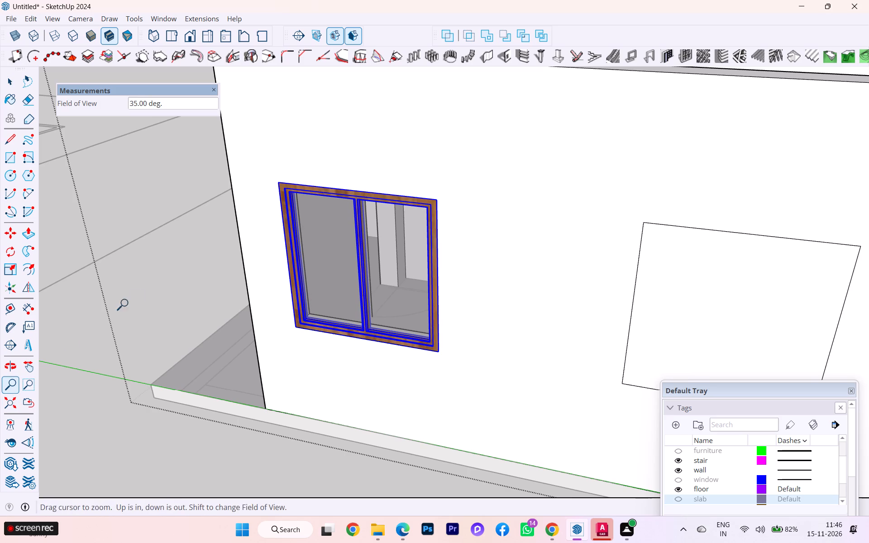
scroll(235, 306, "up", 2)
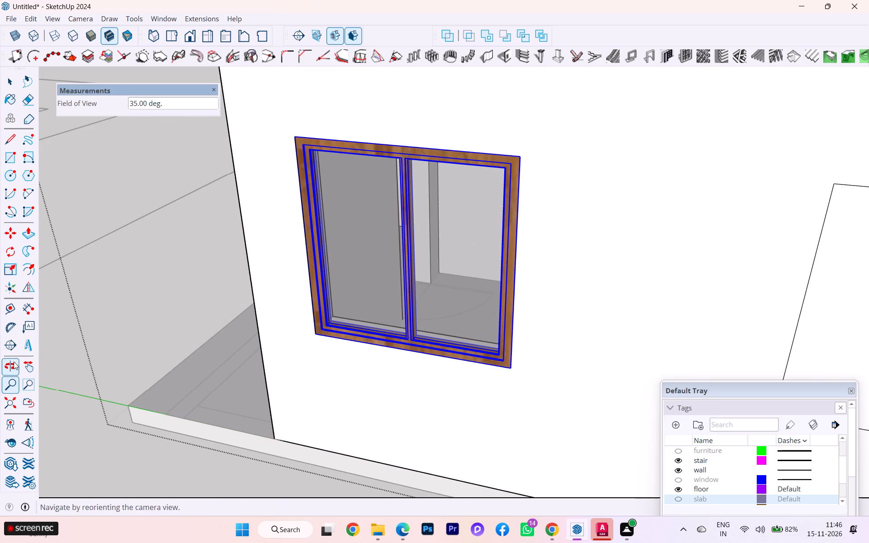
left_click(9, 234)
left_click(311, 336)
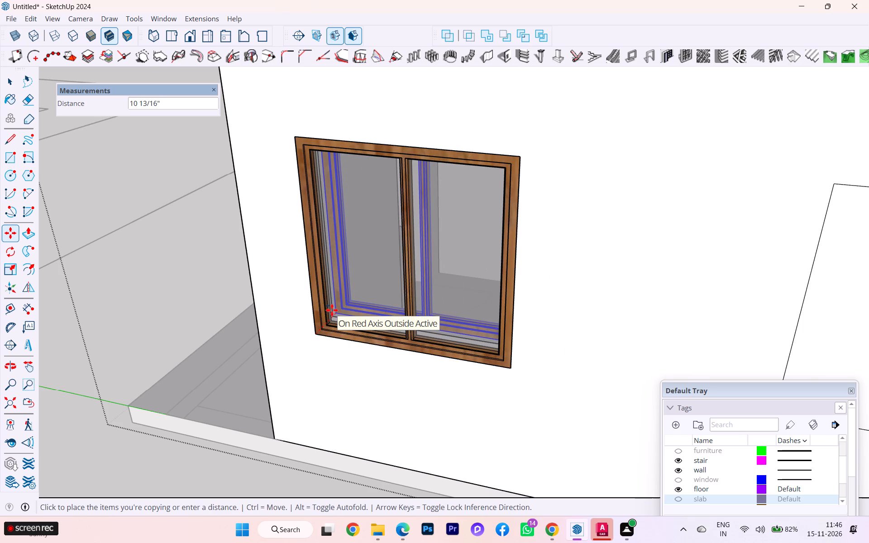
scroll(332, 310, "down", 4)
scroll(271, 288, "down", 2)
scroll(271, 288, "up", 1)
scroll(271, 288, "down", 5)
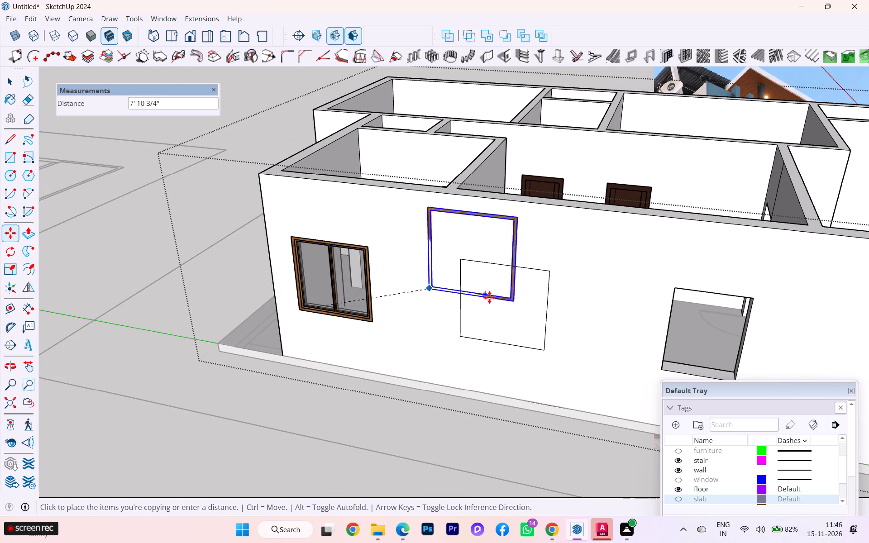
scroll(620, 329, "up", 3)
scroll(477, 320, "down", 4)
scroll(300, 290, "down", 1)
scroll(297, 292, "up", 4)
scroll(295, 292, "down", 7)
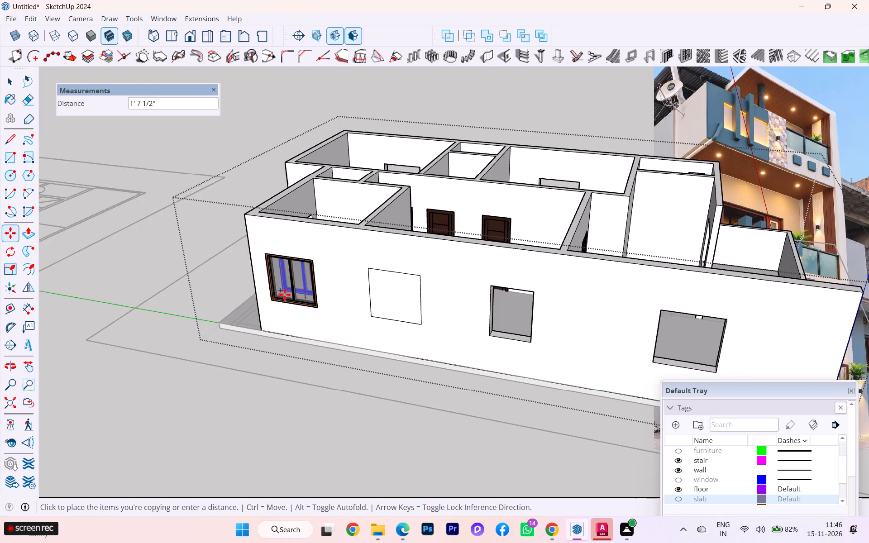
scroll(299, 299, "down", 4)
scroll(297, 299, "up", 2)
scroll(297, 299, "down", 1)
scroll(566, 344, "up", 2)
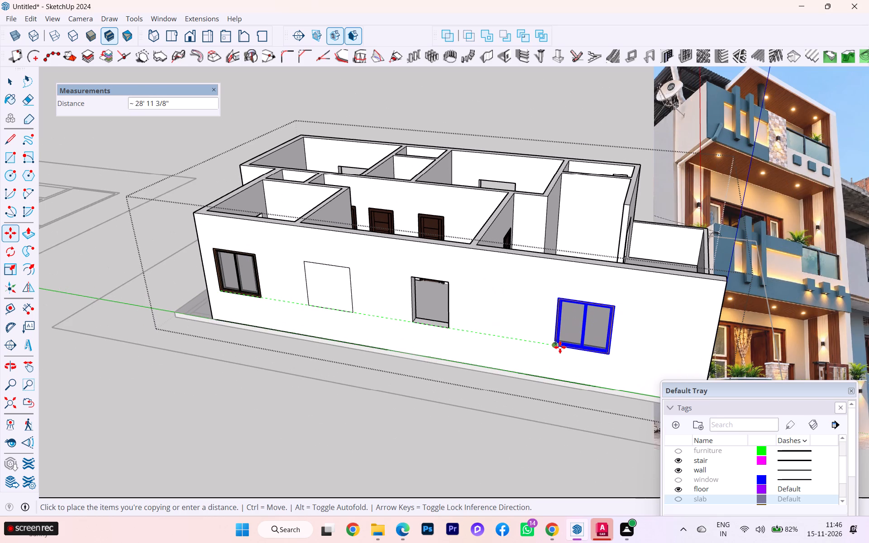
left_click(558, 347)
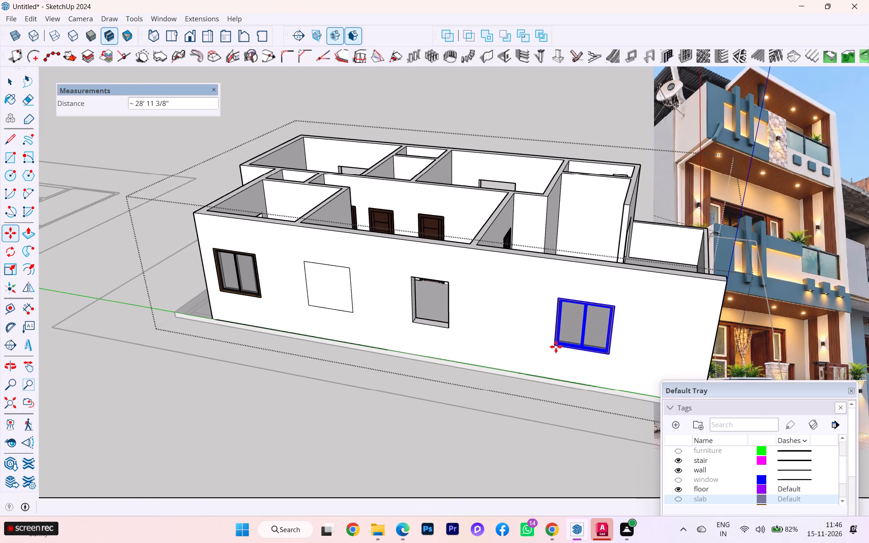
scroll(504, 336, "down", 4)
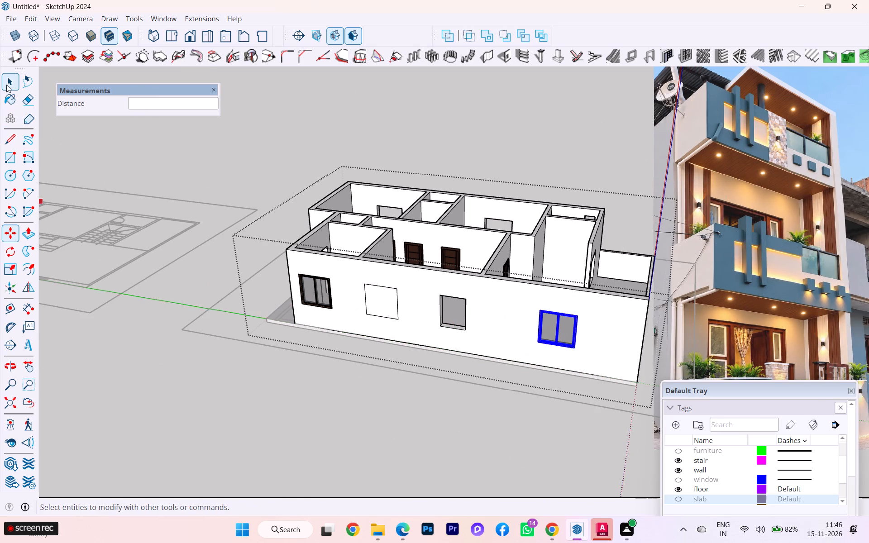
Delete the face covering the second window opening in the long outer wall.
left_click(7, 84)
left_click(389, 301)
key("Delete")
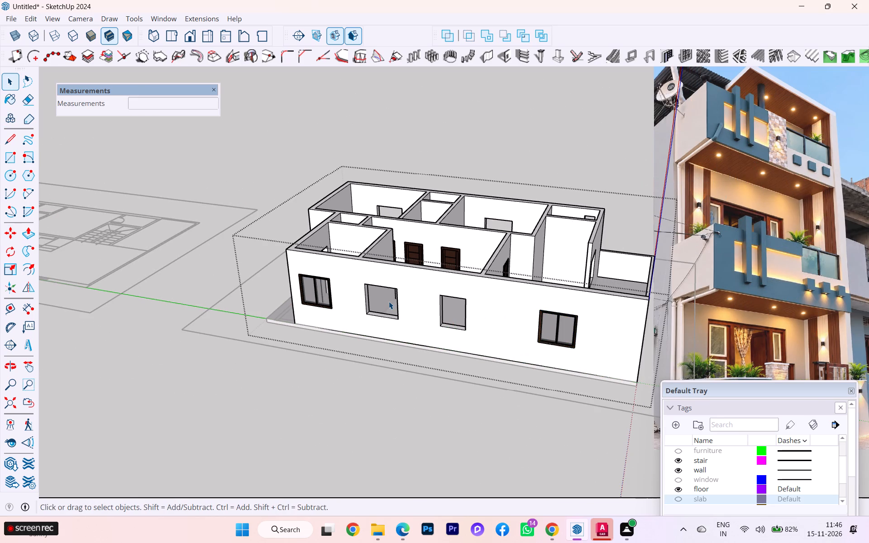
Open the copied window in the fourth opening for editing and select its glass.
scroll(412, 274, "up", 5)
scroll(284, 321, "up", 3)
scroll(248, 307, "up", 1)
scroll(248, 307, "down", 3)
scroll(248, 307, "up", 2)
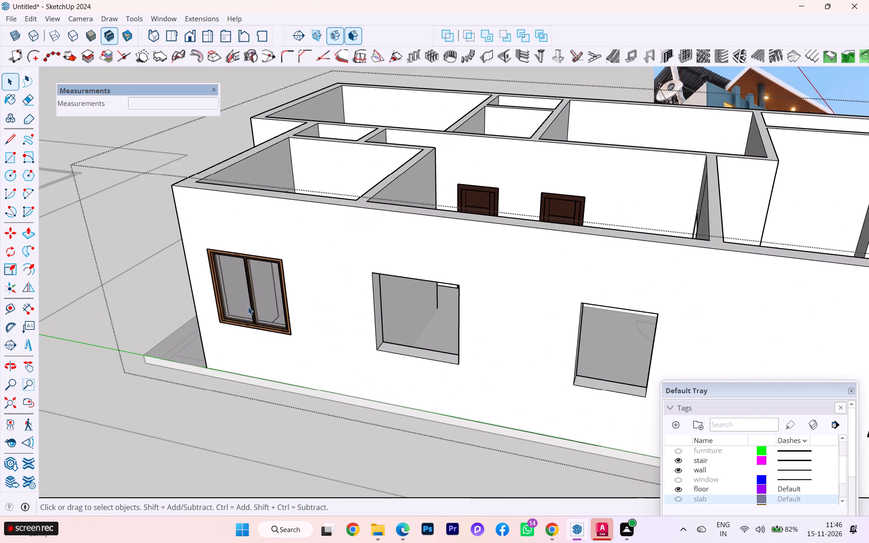
left_click(248, 307)
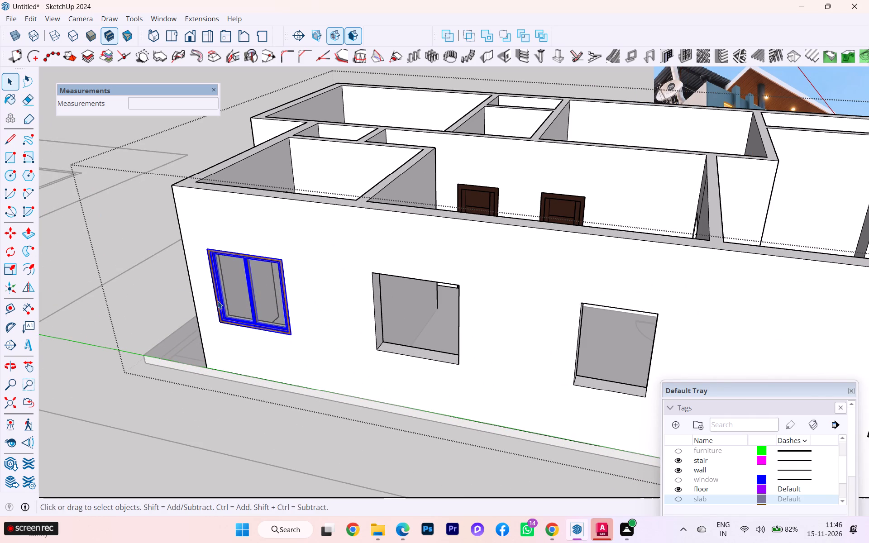
scroll(186, 300, "down", 4)
scroll(182, 302, "up", 1)
scroll(181, 303, "down", 4)
left_click(621, 377)
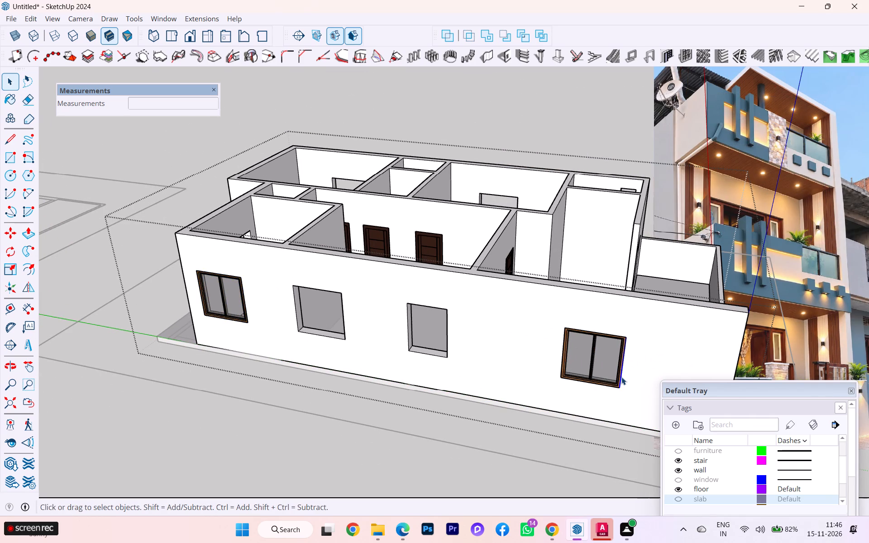
double_click(581, 369)
scroll(582, 362, "down", 1)
scroll(582, 362, "up", 3)
scroll(582, 362, "down", 1)
scroll(582, 362, "up", 2)
scroll(582, 362, "down", 1)
scroll(582, 362, "up", 1)
left_click(581, 358)
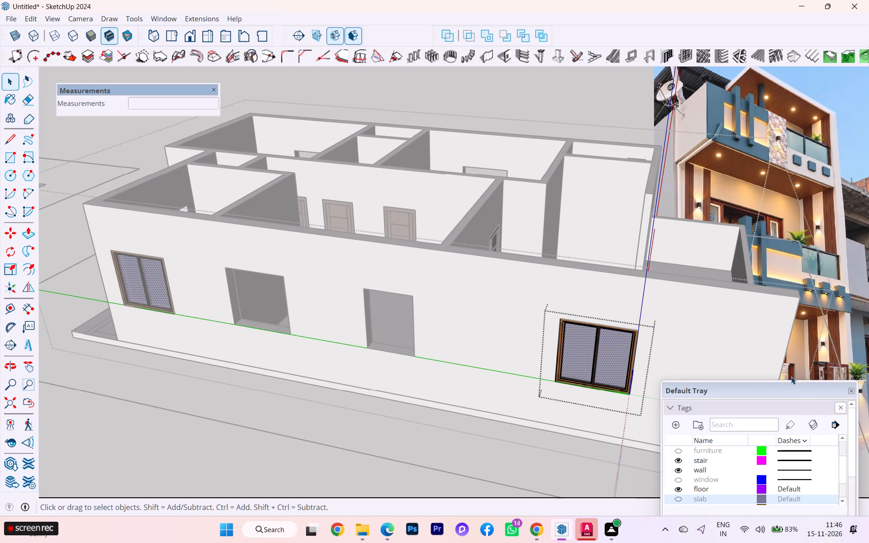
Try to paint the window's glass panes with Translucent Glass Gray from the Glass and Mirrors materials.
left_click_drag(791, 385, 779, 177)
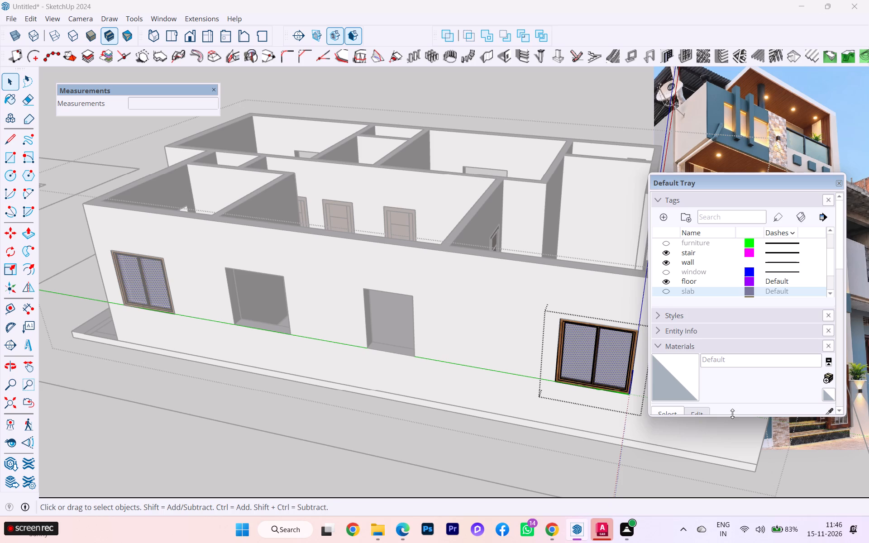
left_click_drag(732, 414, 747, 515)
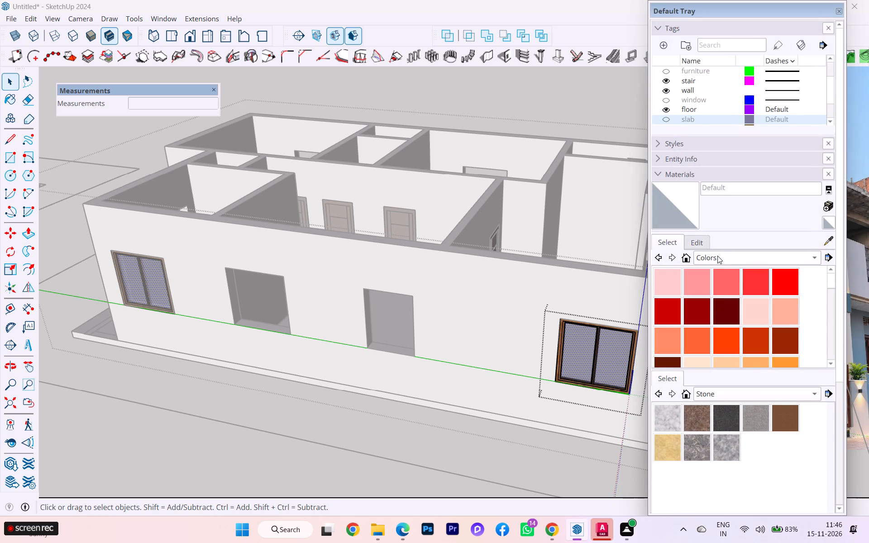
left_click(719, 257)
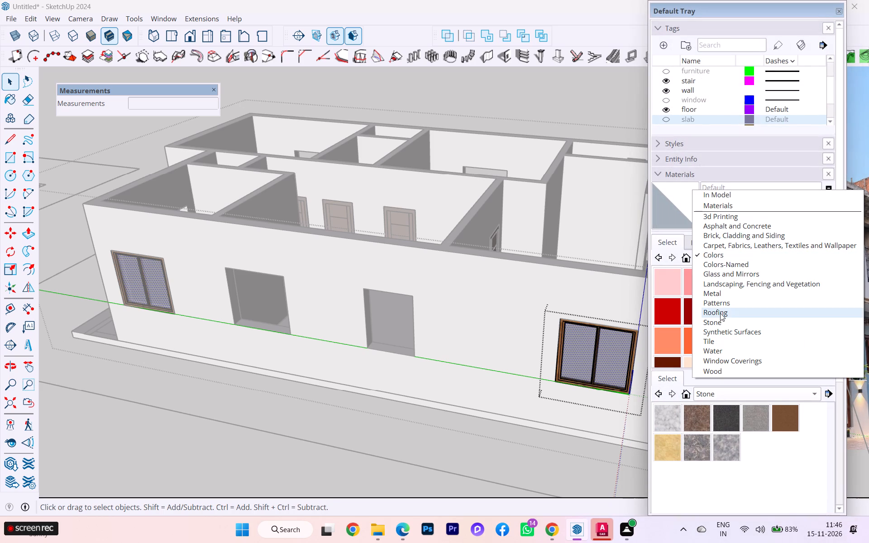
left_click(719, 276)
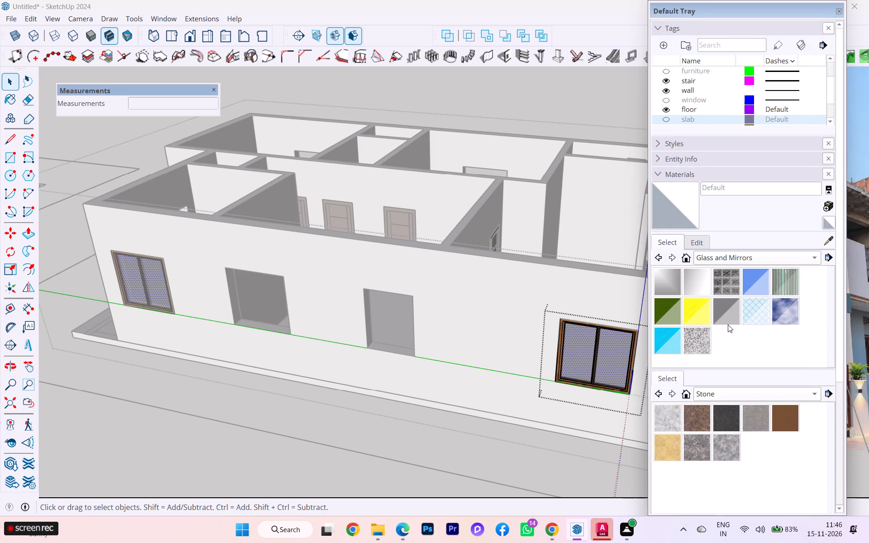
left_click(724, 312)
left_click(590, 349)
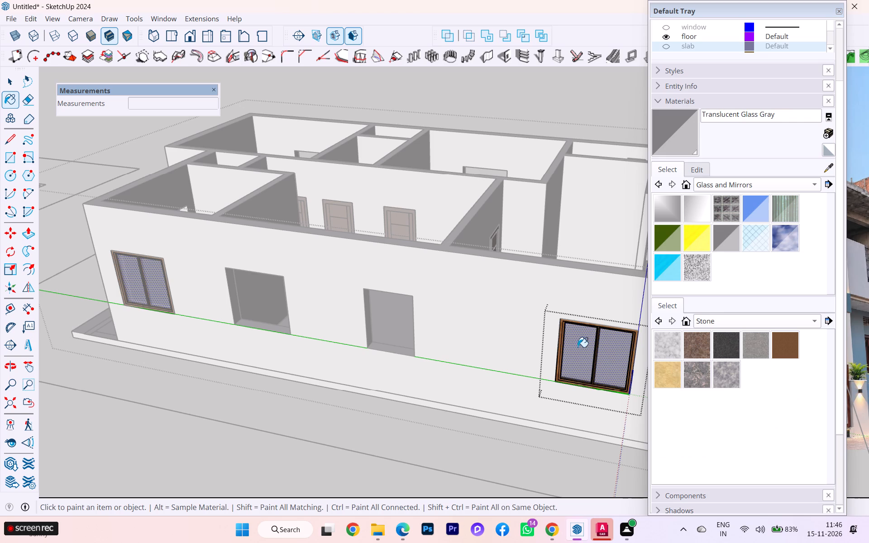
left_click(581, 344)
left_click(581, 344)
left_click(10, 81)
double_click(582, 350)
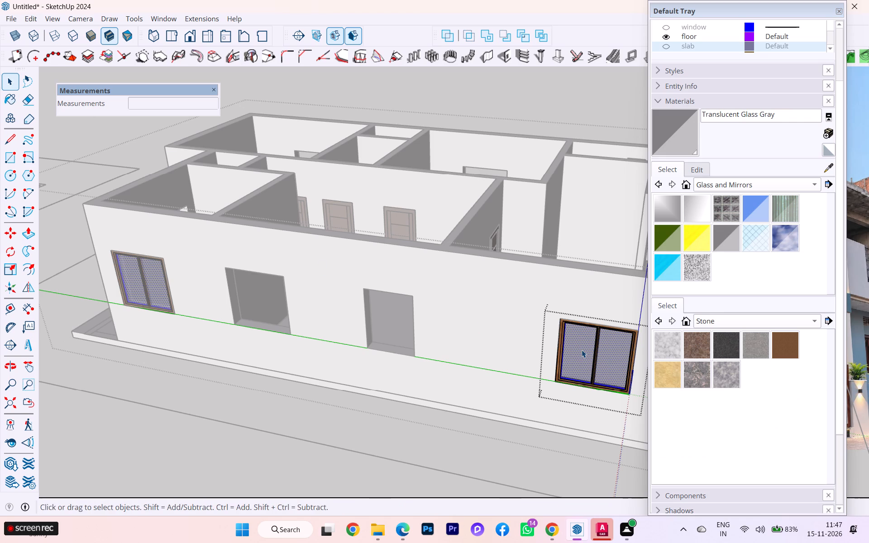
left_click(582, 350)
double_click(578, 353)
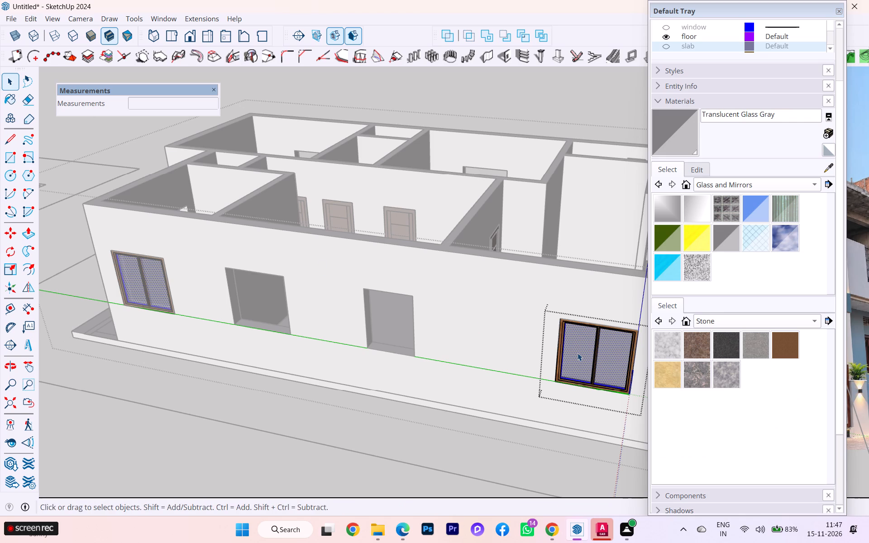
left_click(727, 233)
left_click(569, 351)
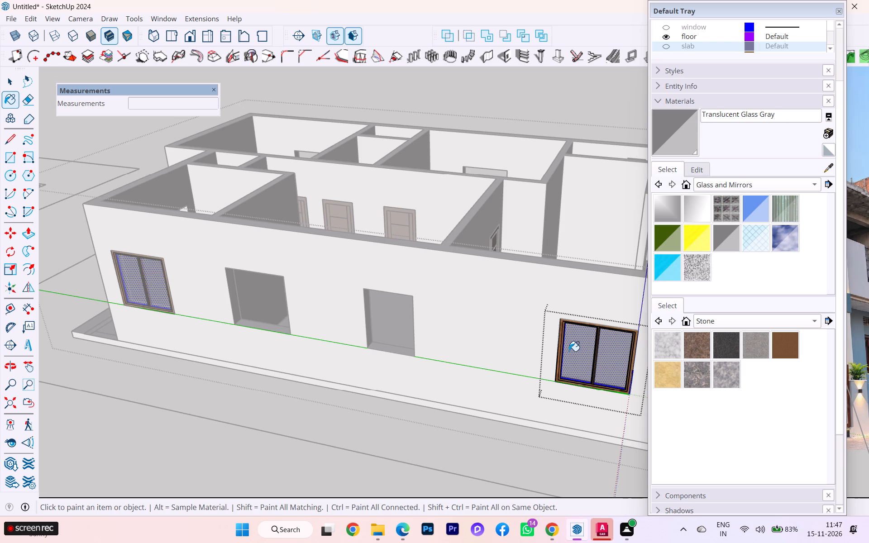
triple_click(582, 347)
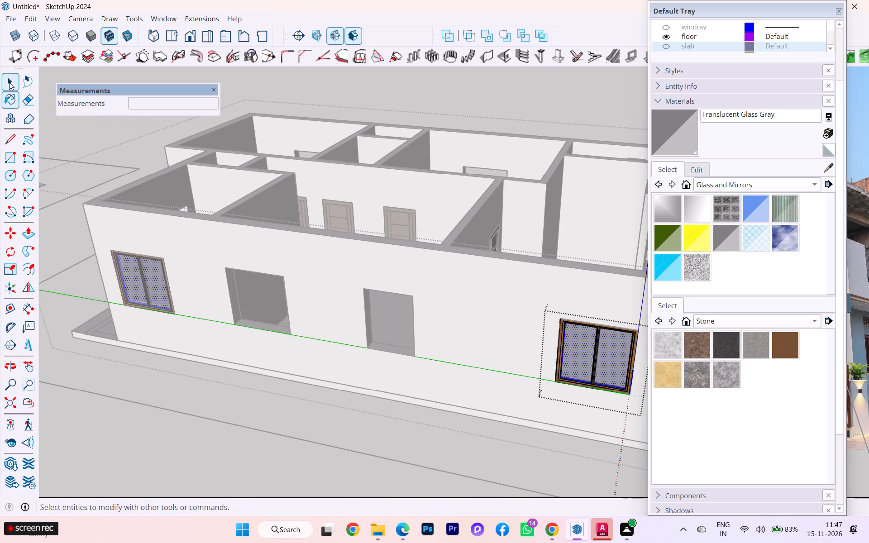
Delete the window's selected glass panes and finish editing the window.
left_click(9, 82)
key("Delete")
scroll(606, 365, "up", 5)
left_click(606, 365)
left_click(585, 407)
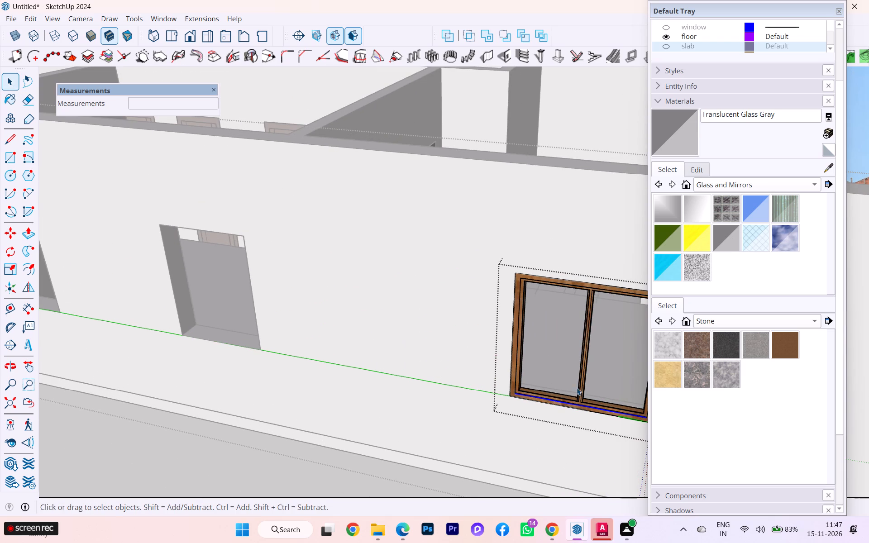
key("Escape")
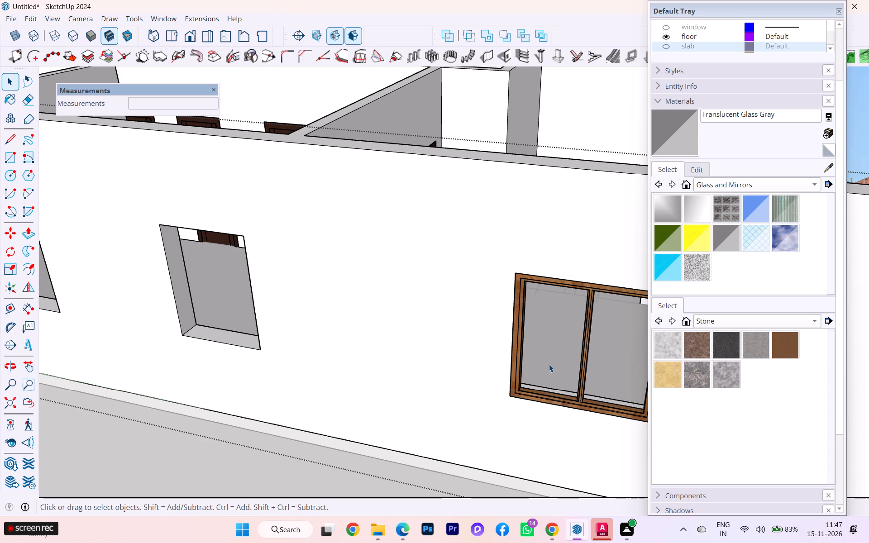
Draw a rectangular pane about 3' 6 9/16" by 1' 8 1/8" across the first sash opening of the fourth-opening window.
key("r")
scroll(537, 305, "up", 2)
scroll(535, 301, "down", 3)
scroll(535, 300, "up", 11)
scroll(513, 258, "down", 2)
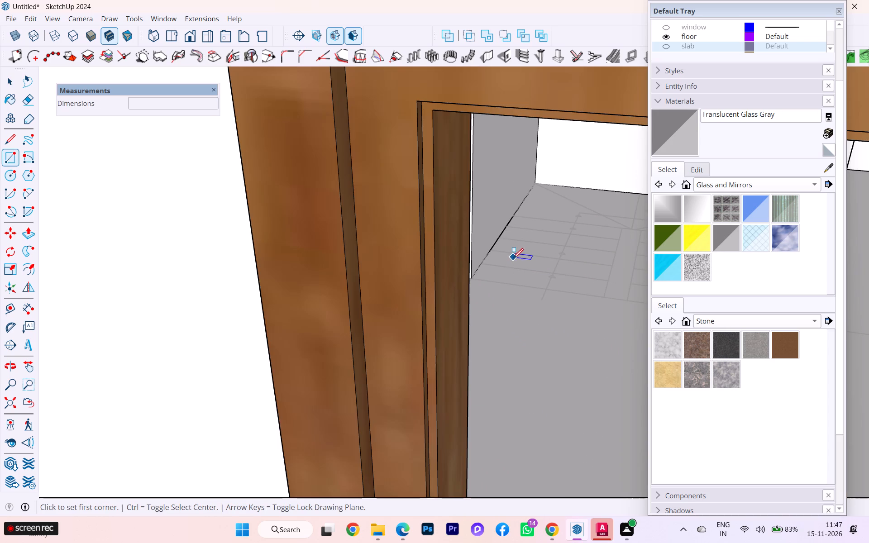
scroll(459, 156, "down", 1)
middle_click_drag(459, 154, 461, 124)
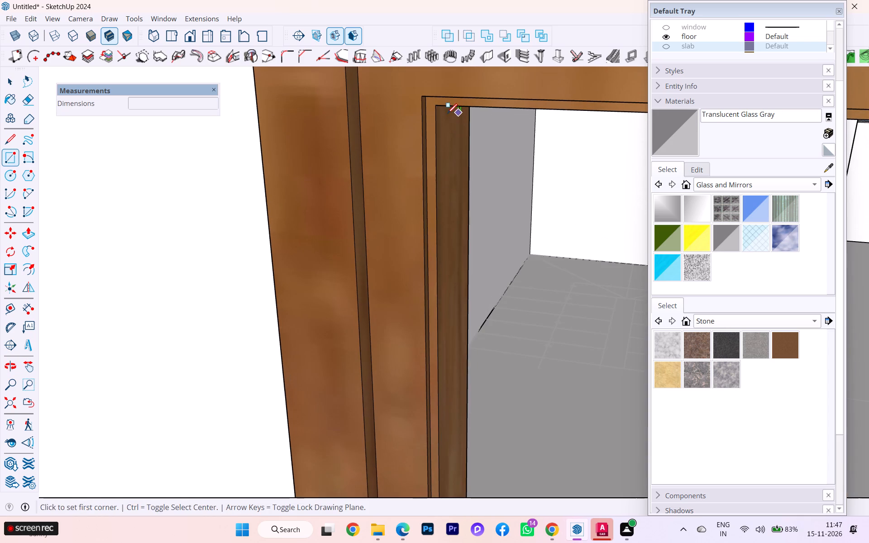
left_click(437, 108)
scroll(507, 203, "down", 3)
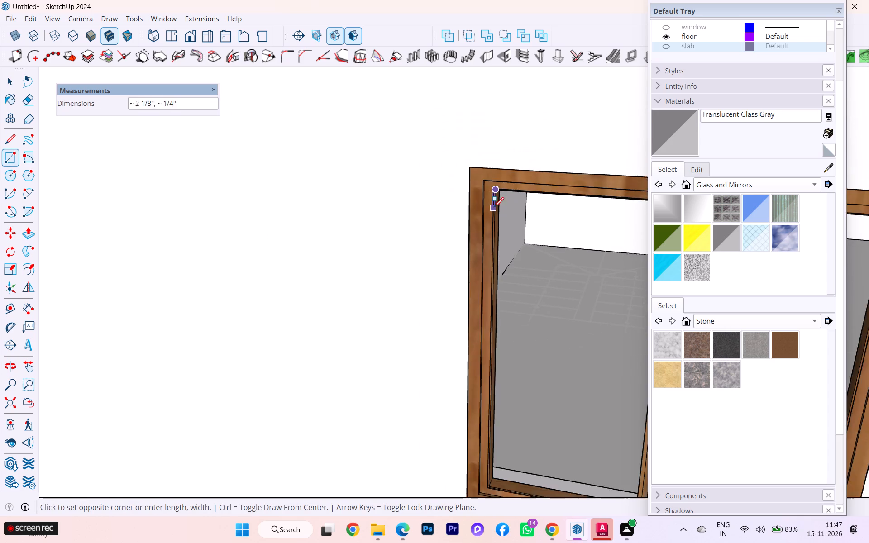
scroll(491, 205, "down", 2)
scroll(616, 478, "up", 9)
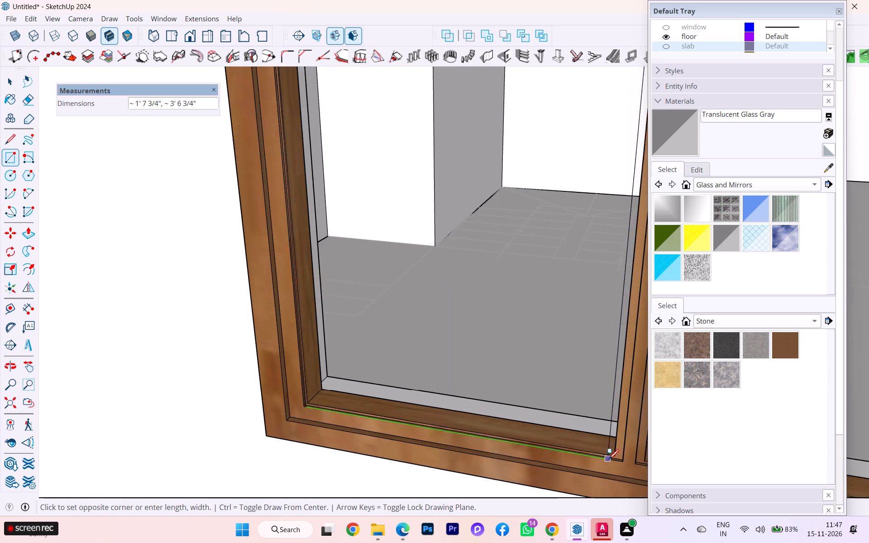
scroll(609, 459, "up", 6)
left_click(615, 458)
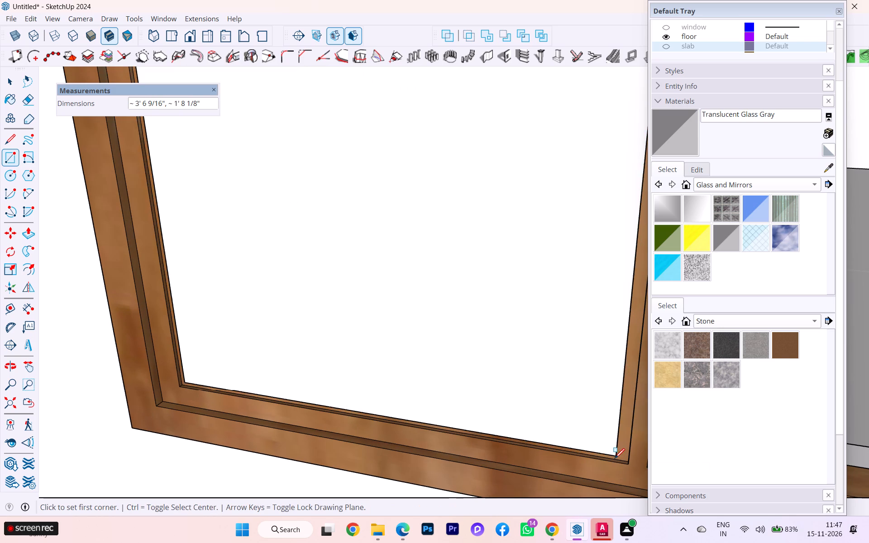
Make the new pane's face and edges a group.
scroll(603, 447, "down", 3)
scroll(603, 447, "up", 1)
scroll(603, 447, "down", 9)
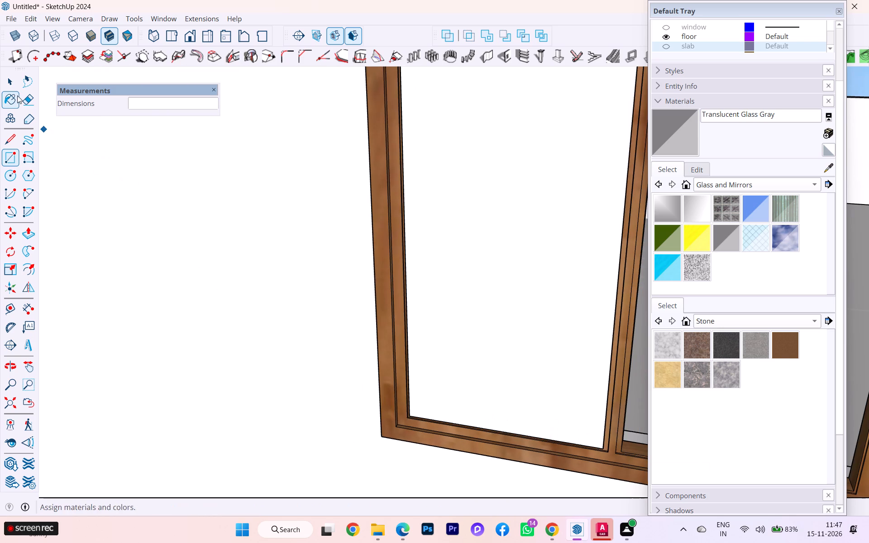
left_click(8, 87)
double_click(501, 280)
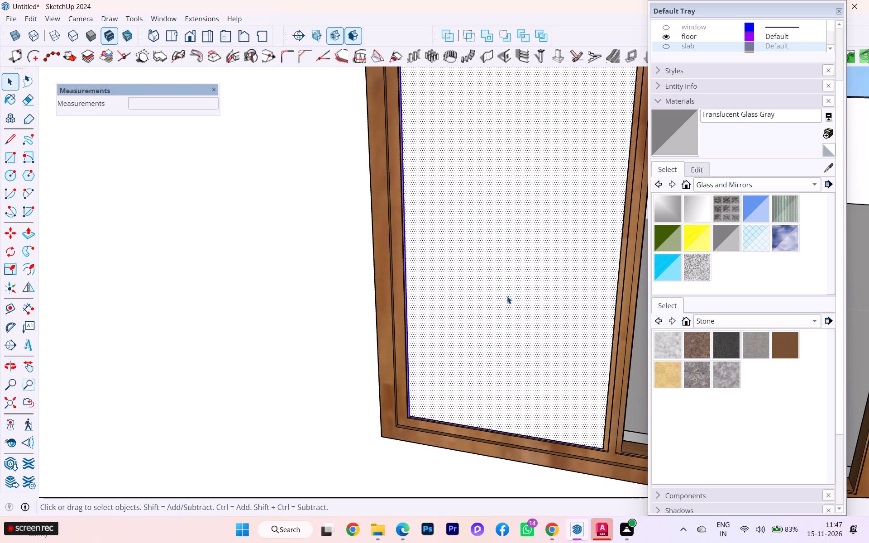
right_click(507, 296)
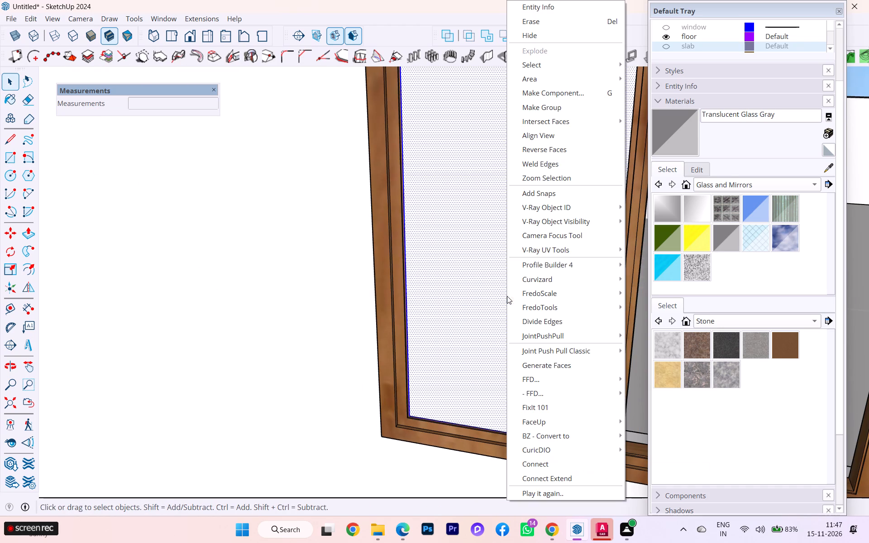
left_click(534, 106)
Move the pane group about 1" back into the depth of the sash frame.
key("m")
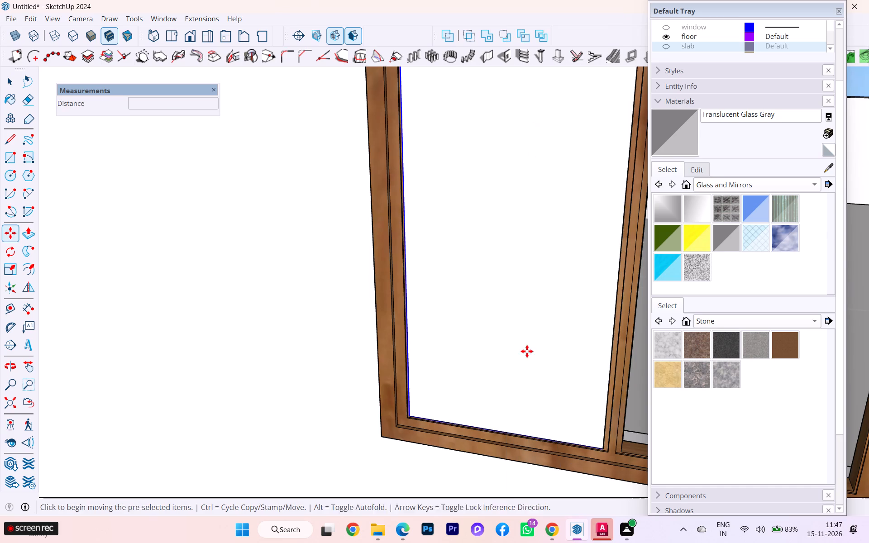
scroll(605, 446, "up", 6)
scroll(605, 446, "down", 1)
scroll(605, 446, "up", 4)
scroll(605, 453, "down", 2)
scroll(605, 453, "up", 3)
scroll(605, 453, "down", 1)
scroll(605, 453, "up", 1)
left_click(602, 448)
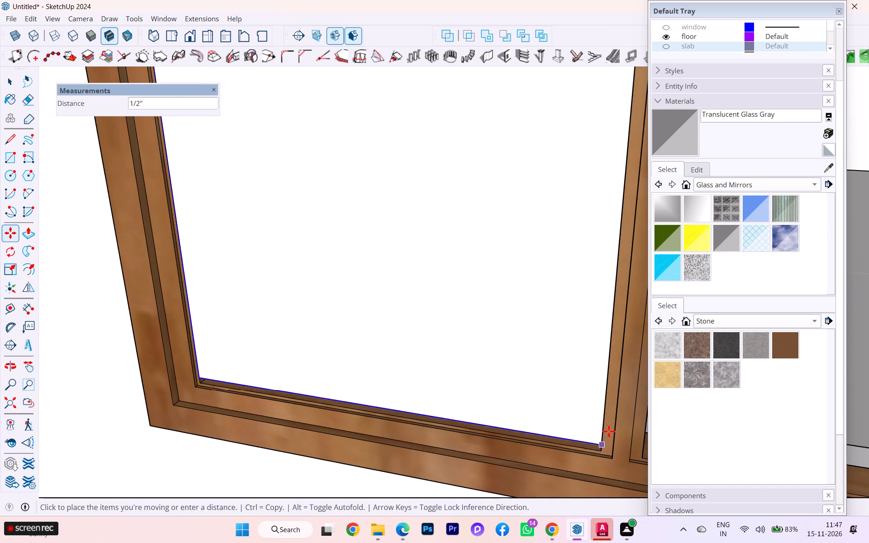
middle_click_drag(601, 425, 725, 439)
scroll(607, 409, "up", 3)
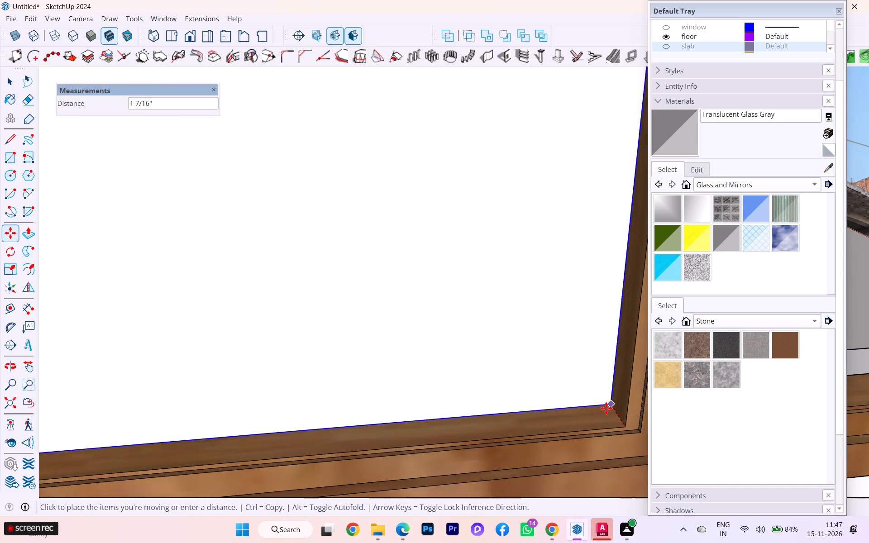
left_click(613, 412)
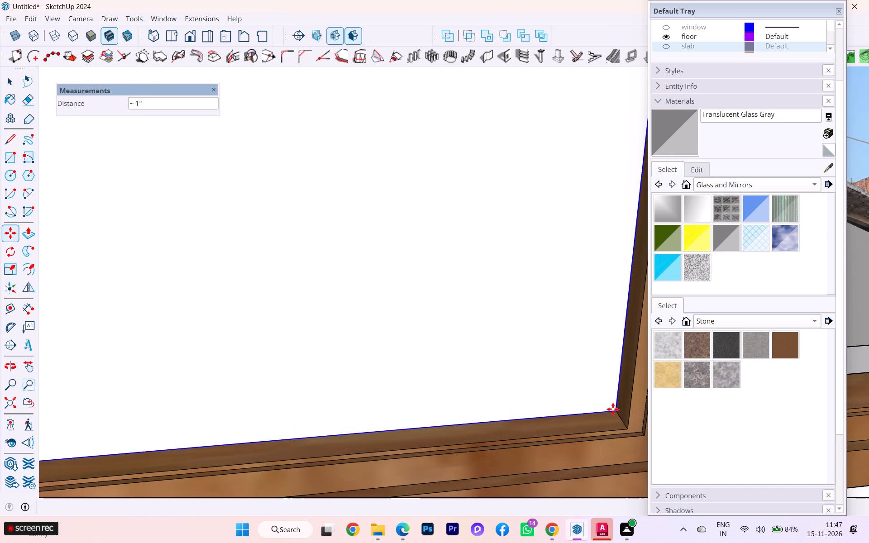
Paint the face inside the pane group with Translucent Glass Gray and finish editing the group.
scroll(592, 354, "down", 5)
scroll(591, 355, "up", 2)
scroll(591, 355, "down", 11)
left_click(3, 85)
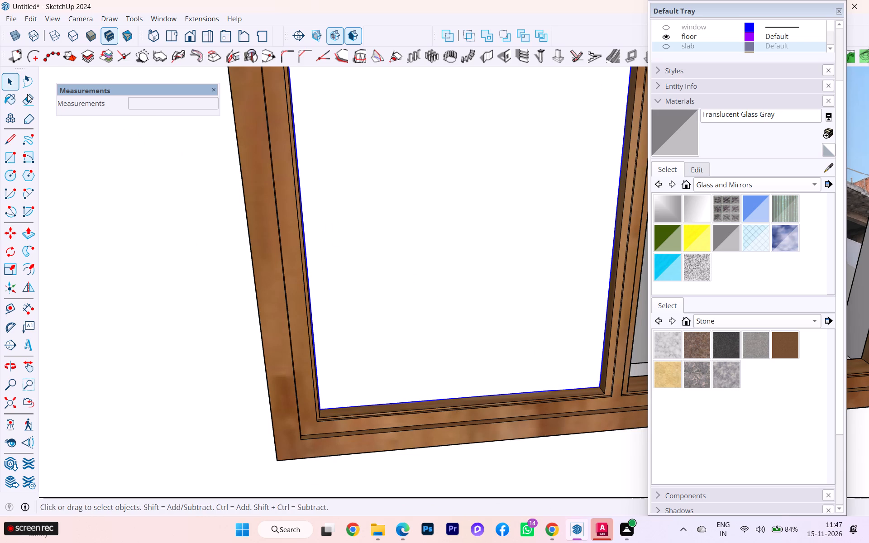
double_click(337, 193)
left_click(340, 193)
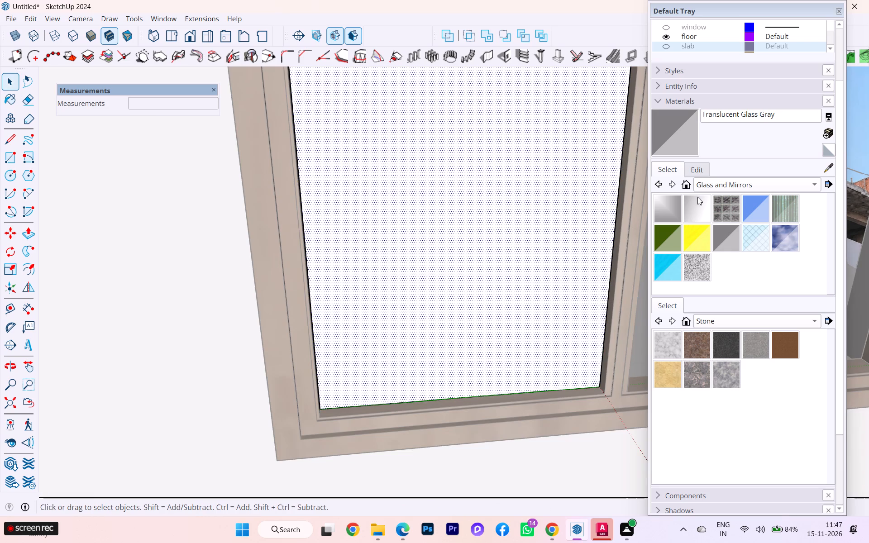
left_click(736, 244)
left_click(571, 242)
scroll(365, 236, "down", 4)
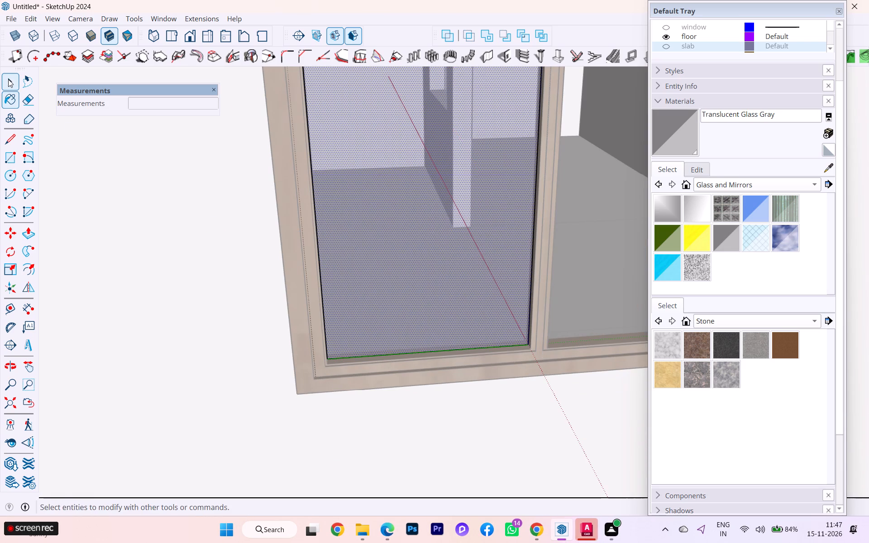
left_click(10, 78)
left_click(391, 313)
middle_click_drag(330, 328, 220, 336)
scroll(220, 336, "down", 1)
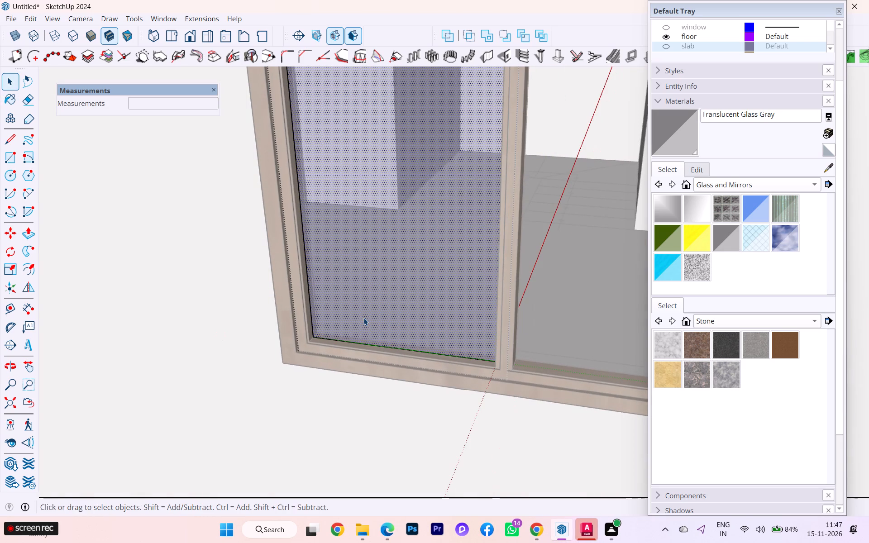
left_click(338, 325)
scroll(430, 367, "down", 3)
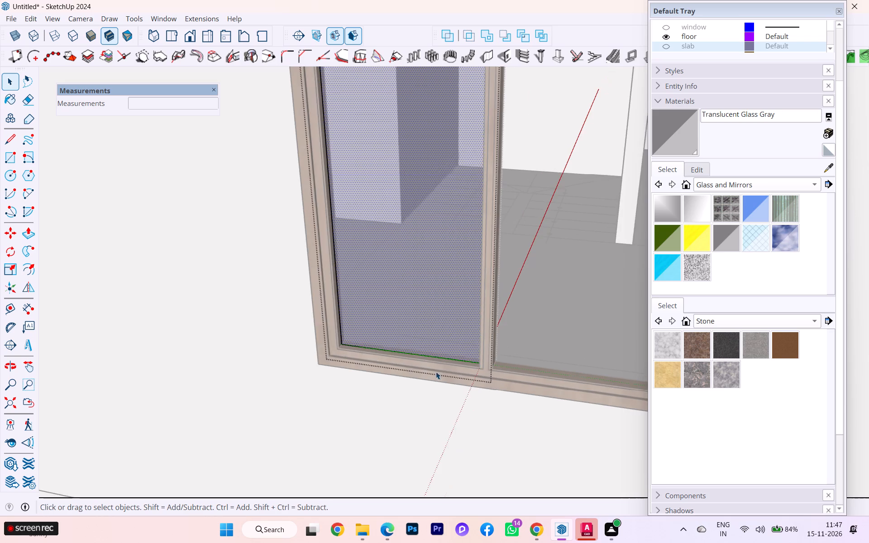
left_click(410, 393)
Copy the glass pane about 1' 10" sideways into the window's second sash, fitting it to the bottom inner corner.
left_click(384, 325)
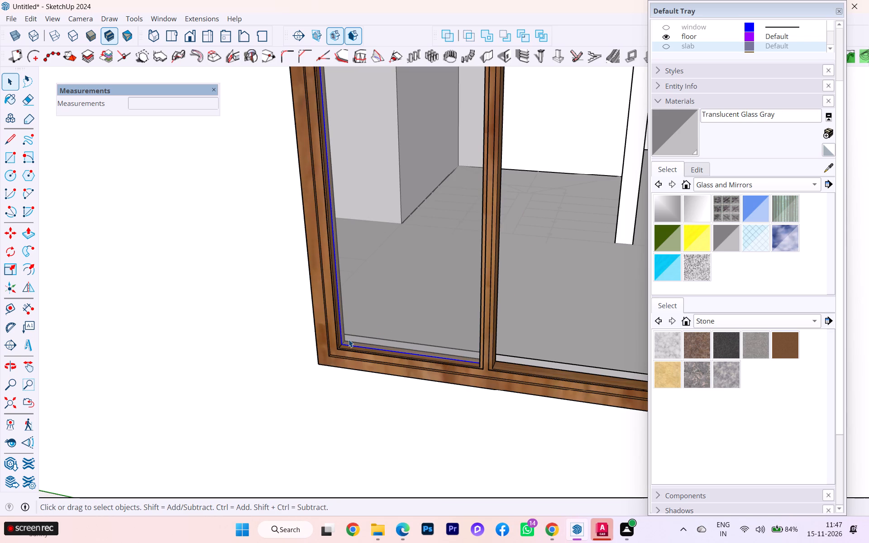
key("m")
scroll(342, 343, "up", 1)
scroll(342, 343, "down", 1)
scroll(342, 343, "up", 2)
left_click(342, 343)
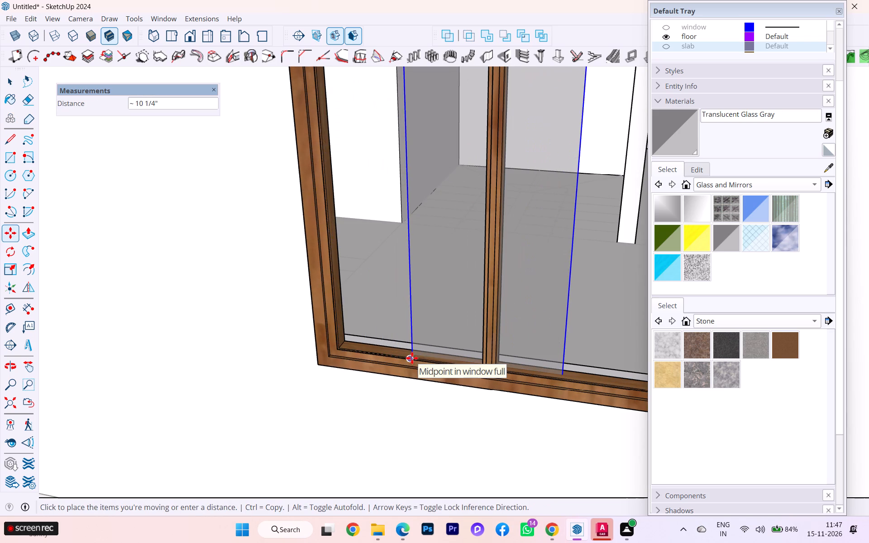
scroll(572, 367, "up", 3)
scroll(495, 366, "up", 3)
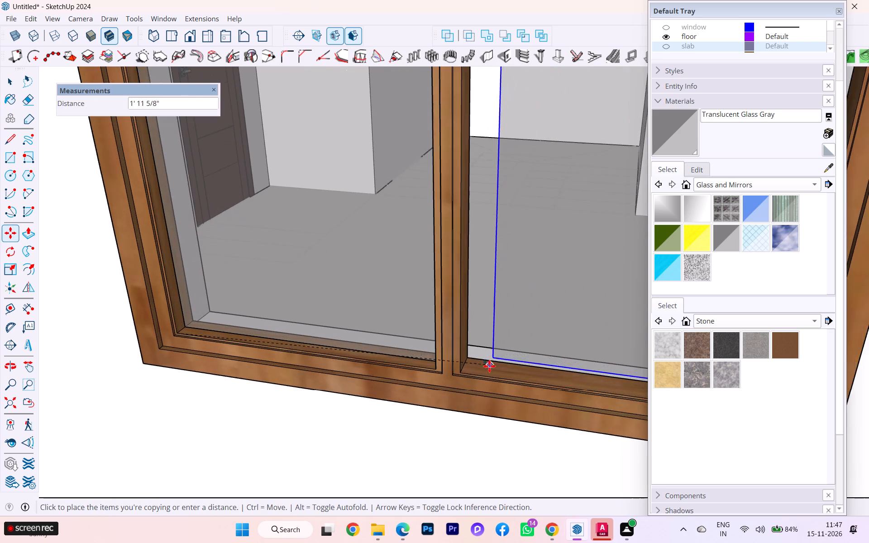
scroll(489, 366, "up", 2)
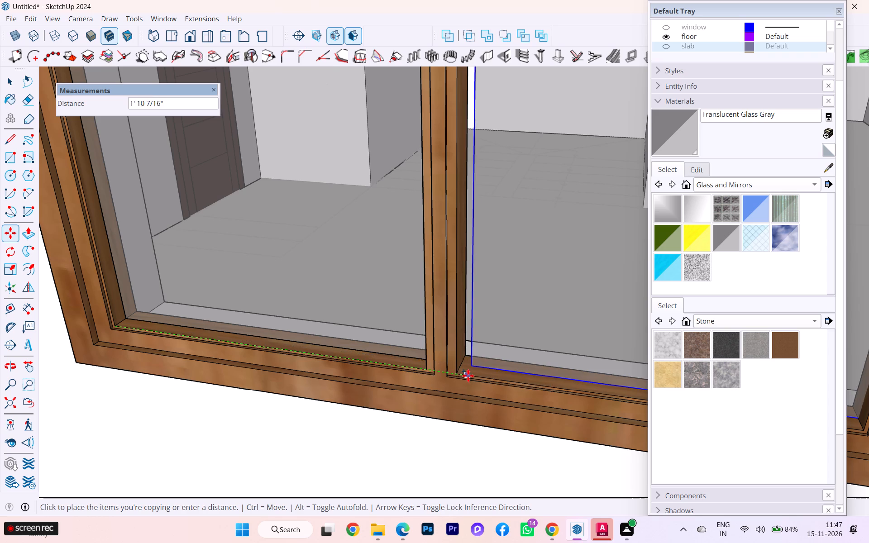
left_click(461, 376)
scroll(462, 375, "up", 1)
scroll(464, 375, "down", 3)
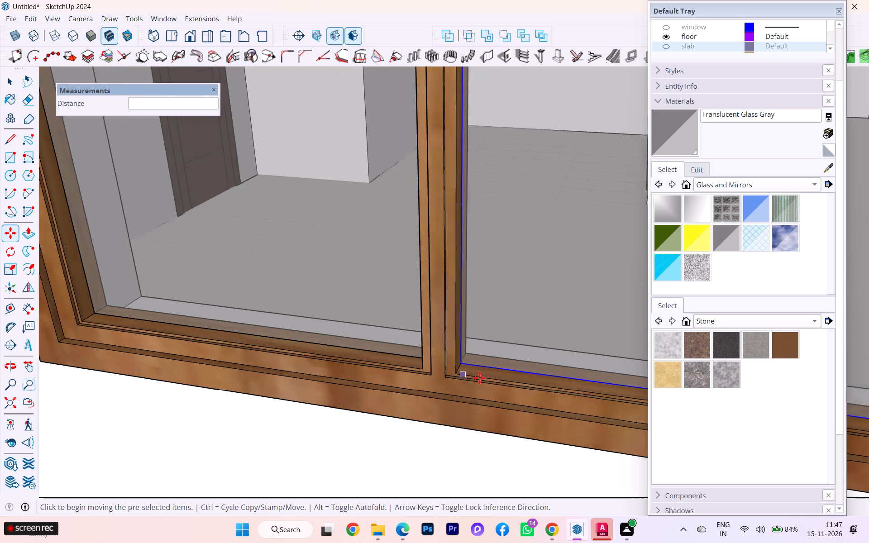
scroll(479, 378, "down", 2)
scroll(487, 313, "down", 7)
scroll(526, 302, "up", 2)
scroll(526, 302, "down", 15)
scroll(534, 302, "up", 1)
scroll(534, 302, "down", 2)
scroll(536, 302, "up", 1)
scroll(536, 302, "down", 1)
scroll(536, 302, "up", 2)
scroll(536, 302, "down", 1)
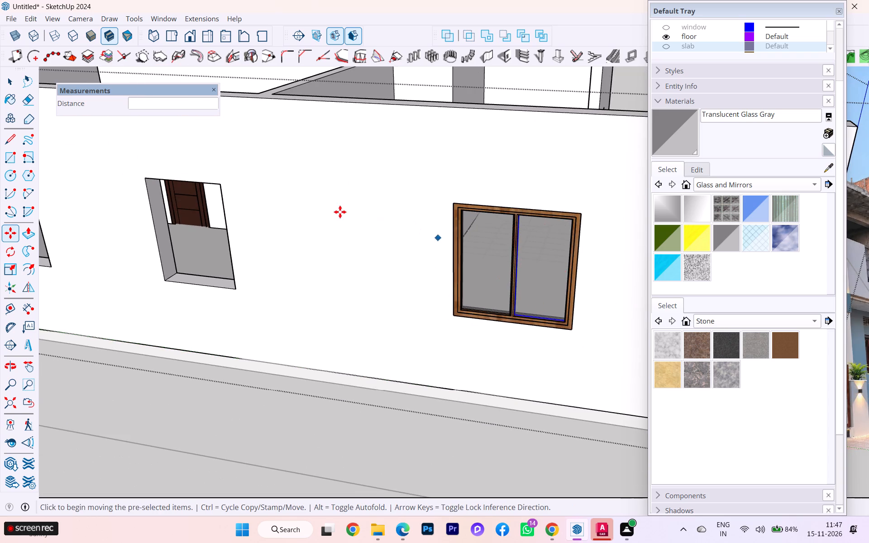
scroll(349, 222, "down", 1)
scroll(350, 223, "up", 1)
scroll(352, 224, "down", 3)
left_click(9, 83)
left_click(209, 375)
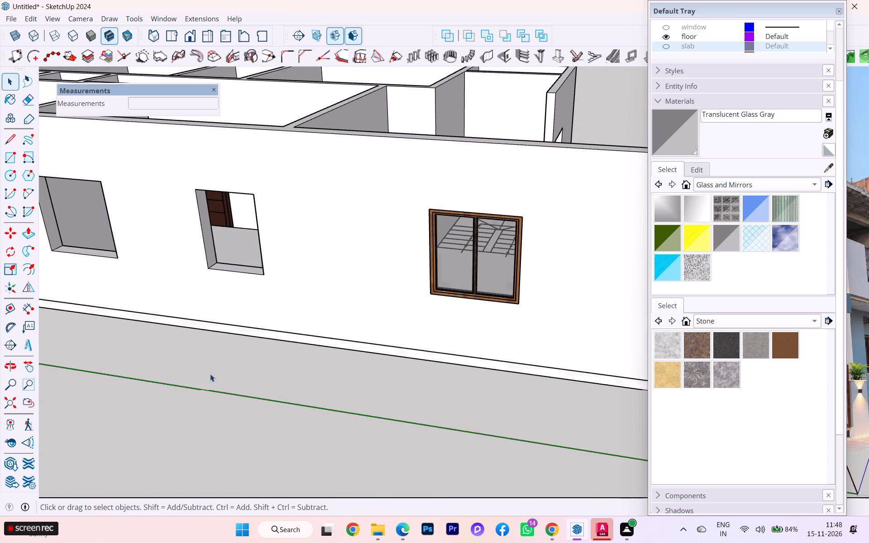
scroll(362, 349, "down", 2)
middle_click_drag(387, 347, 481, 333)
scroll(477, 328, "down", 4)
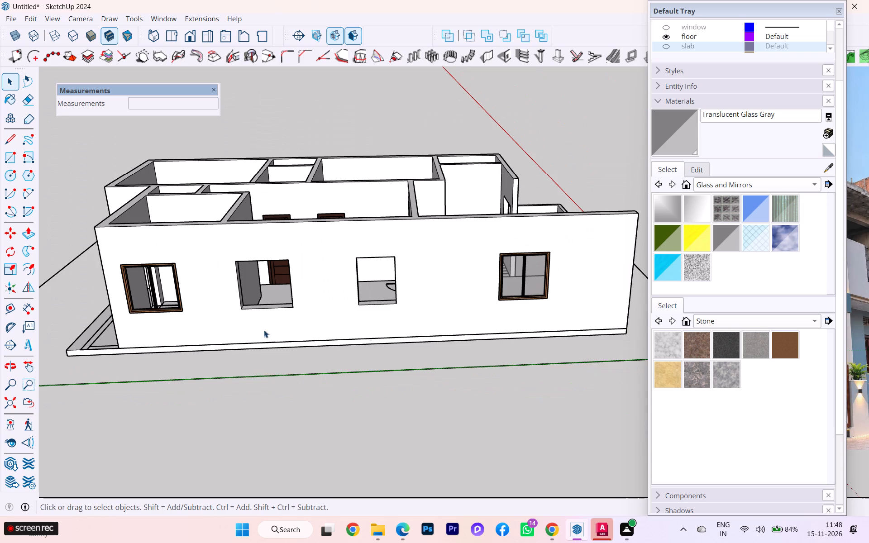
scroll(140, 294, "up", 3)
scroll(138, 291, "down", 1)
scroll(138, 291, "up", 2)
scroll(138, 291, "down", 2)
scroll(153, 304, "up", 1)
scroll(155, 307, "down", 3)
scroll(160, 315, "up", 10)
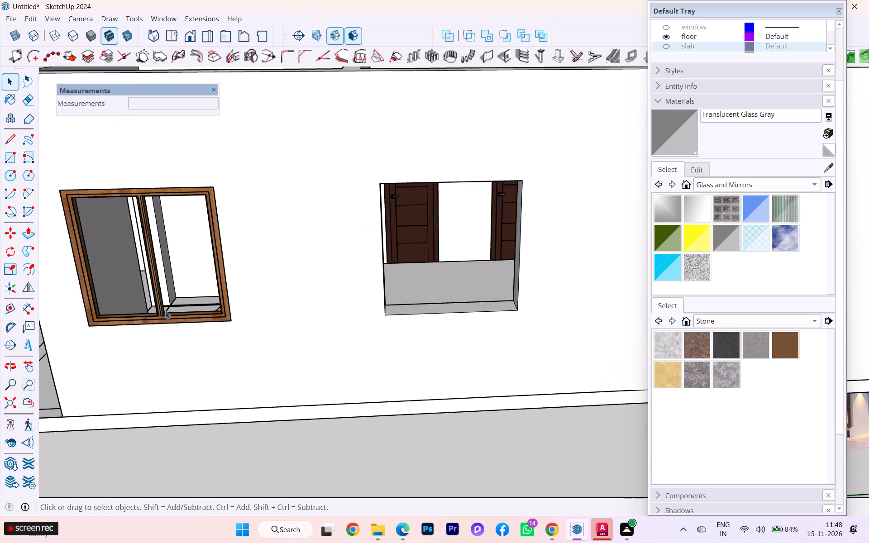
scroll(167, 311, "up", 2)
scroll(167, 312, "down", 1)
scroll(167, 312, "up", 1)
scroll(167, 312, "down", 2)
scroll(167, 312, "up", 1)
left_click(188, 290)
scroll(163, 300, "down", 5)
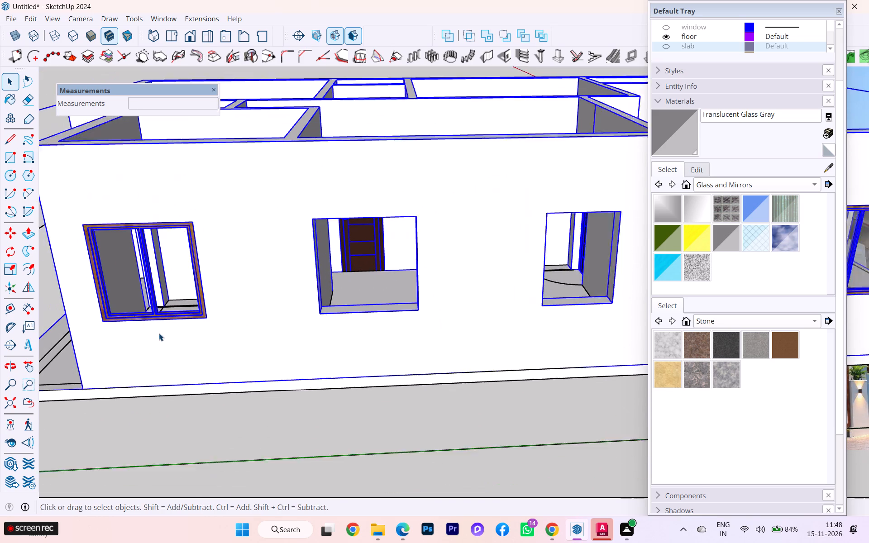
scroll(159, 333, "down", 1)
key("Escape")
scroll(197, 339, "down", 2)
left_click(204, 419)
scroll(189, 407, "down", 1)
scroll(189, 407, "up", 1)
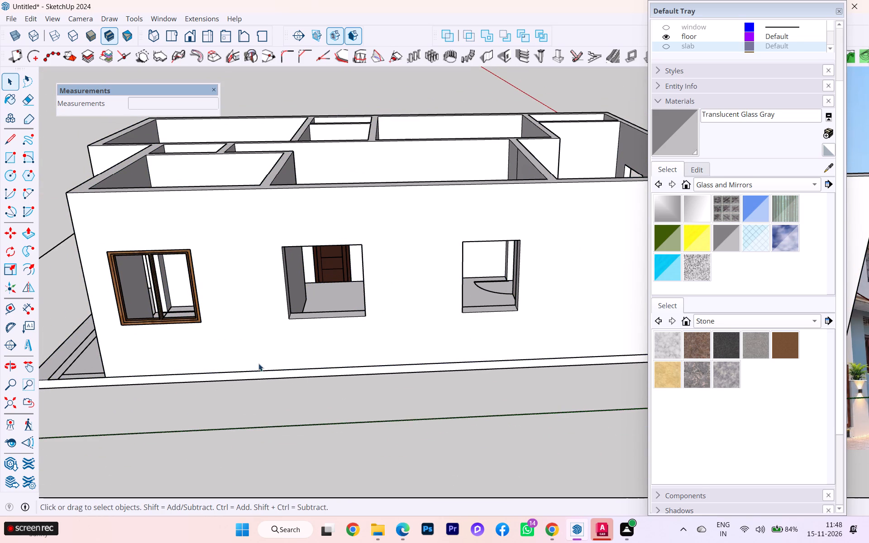
Open the house group for editing and group the fourth opening's window frame with its two glass panes.
double_click(234, 356)
scroll(216, 343, "down", 3)
left_click(607, 285)
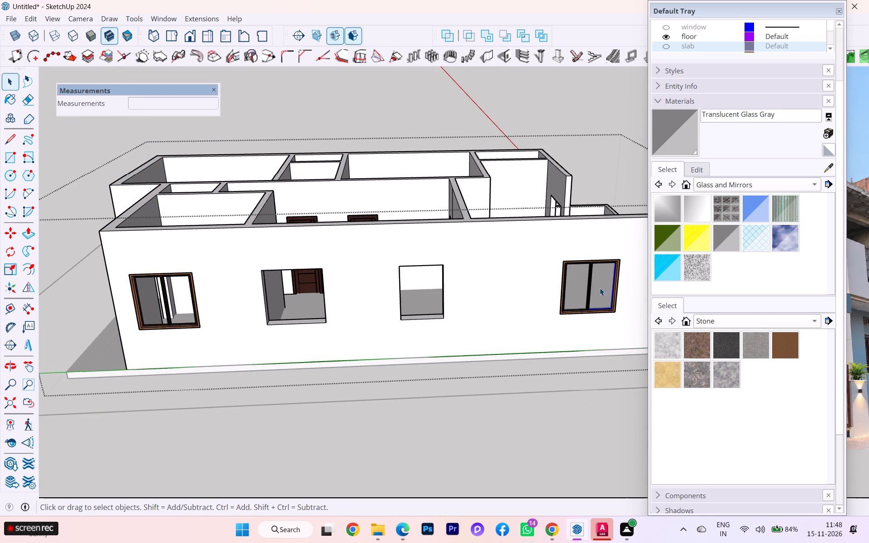
left_click(587, 291)
scroll(587, 291, "up", 1)
scroll(587, 291, "down", 1)
scroll(587, 291, "up", 4)
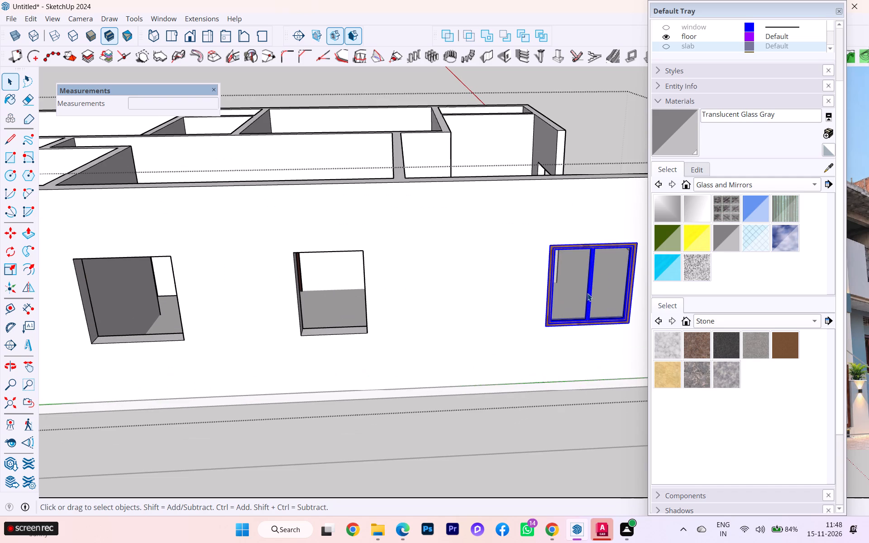
left_click(572, 290, "ctrl")
right_click(573, 289)
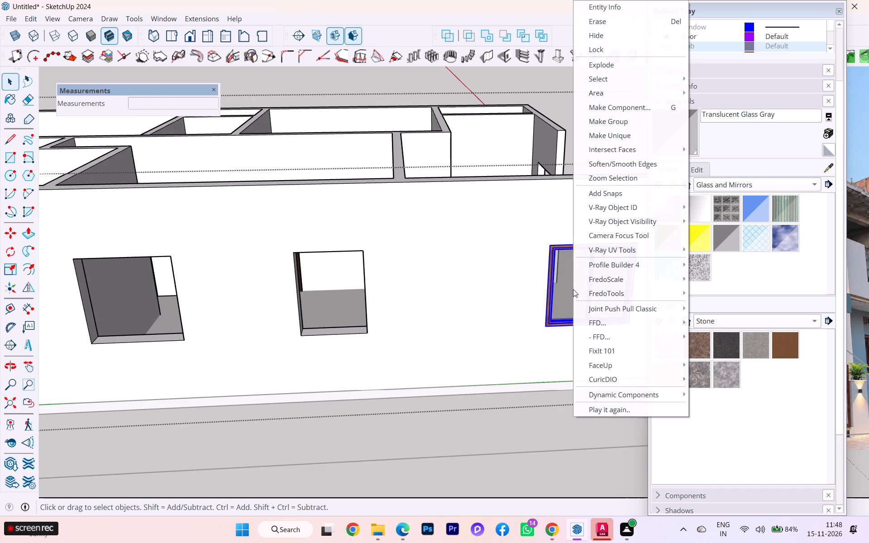
left_click(609, 122)
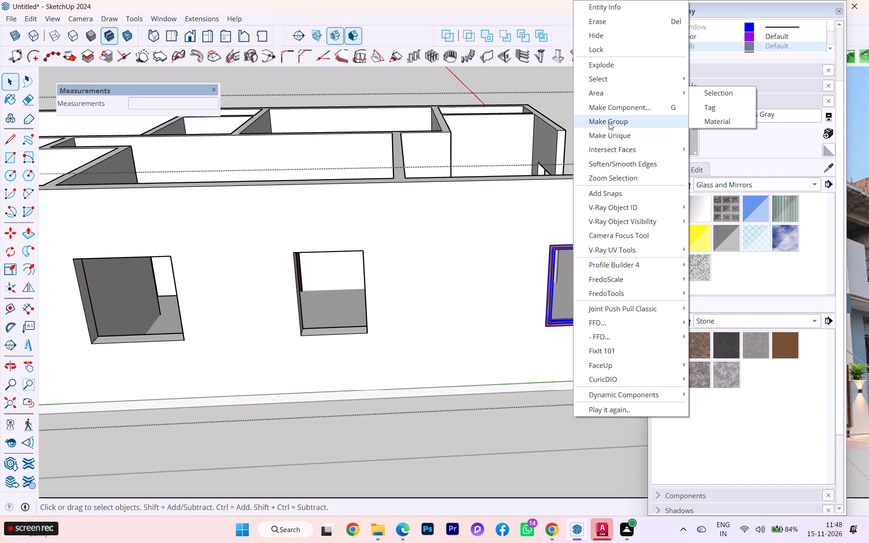
Delete the glassless wooden window from the first opening of the long outer wall.
scroll(641, 233, "down", 6)
left_click(257, 293)
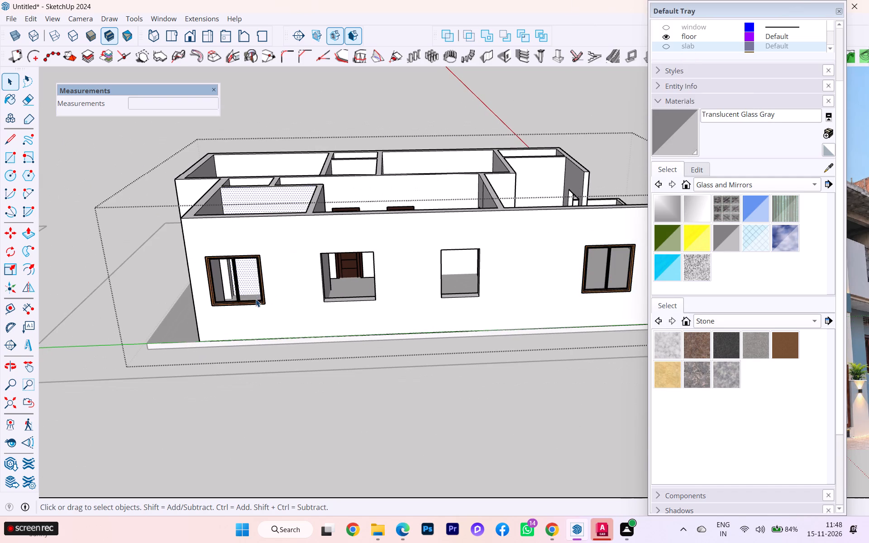
left_click(250, 298)
left_click(247, 304)
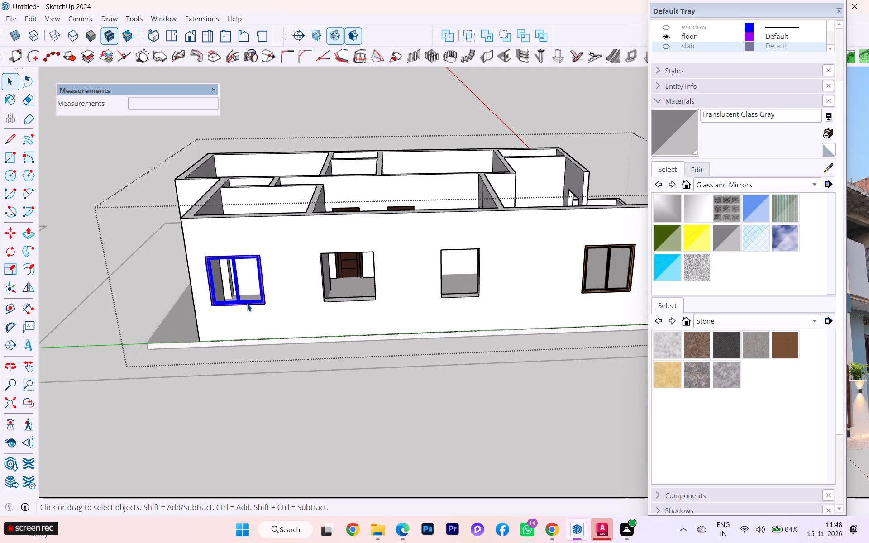
key("Delete")
Copy the fourth opening's glazed wooden window about 28' 11" along the long outer wall into the first opening, aligned to its bottom corner.
left_click(614, 289)
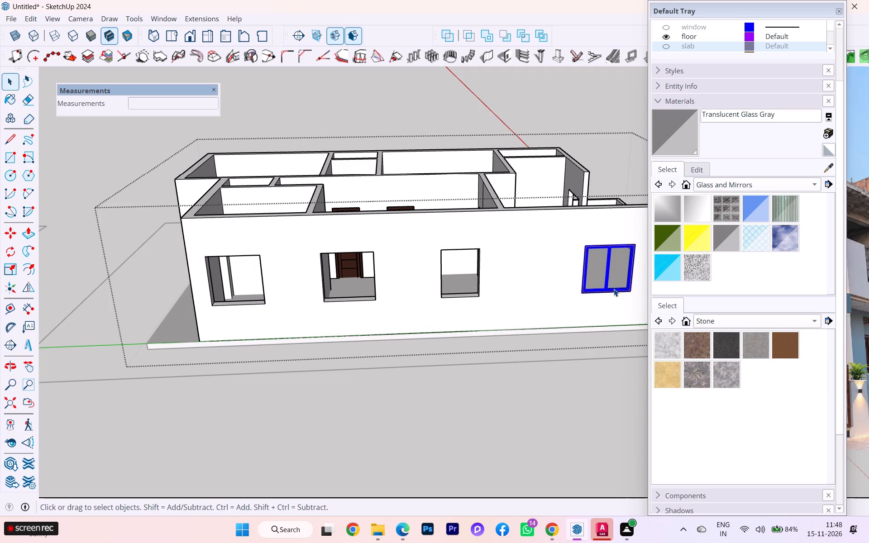
key("m")
scroll(614, 303, "up", 7)
scroll(577, 283, "down", 1)
scroll(577, 283, "up", 1)
scroll(577, 283, "down", 1)
scroll(577, 283, "up", 2)
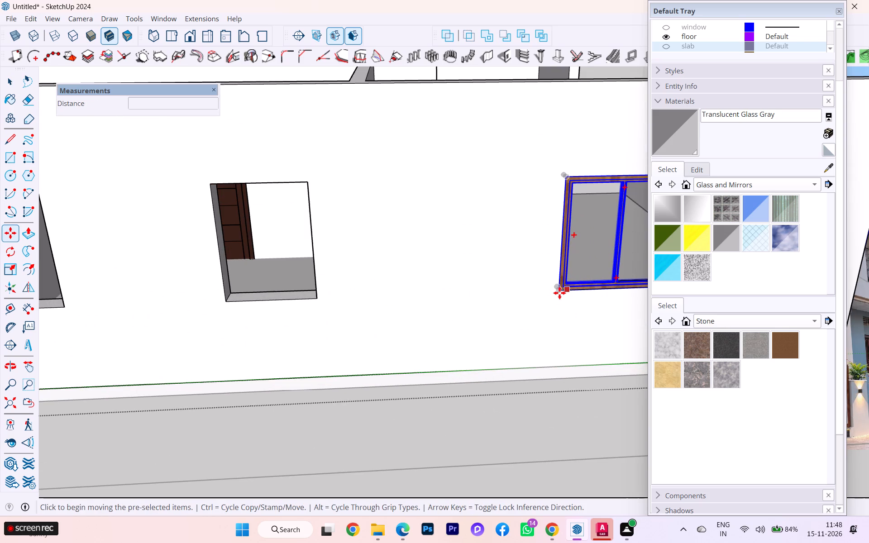
left_click(557, 291)
scroll(463, 314, "down", 2)
scroll(544, 307, "up", 4)
scroll(560, 306, "down", 5)
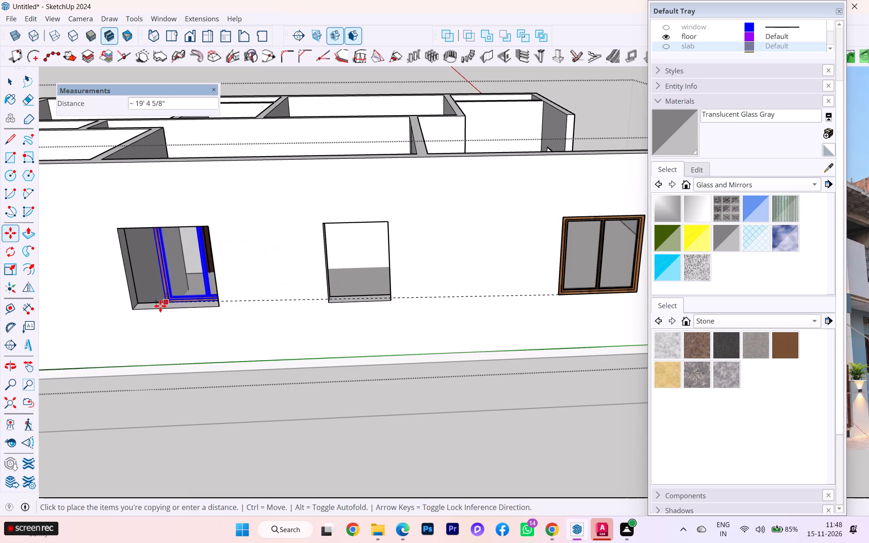
scroll(145, 314, "up", 5)
scroll(143, 314, "down", 5)
scroll(142, 314, "up", 3)
scroll(136, 314, "down", 4)
scroll(136, 314, "up", 3)
scroll(135, 313, "down", 3)
scroll(135, 313, "up", 2)
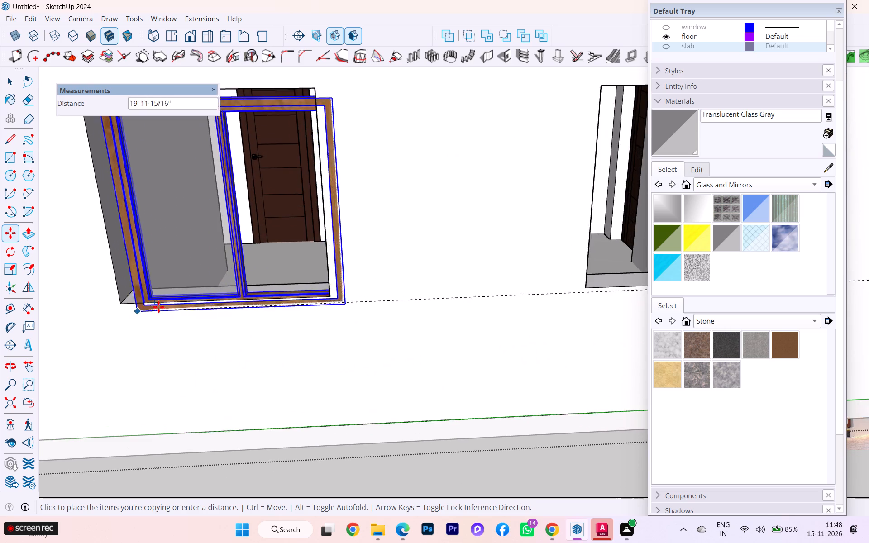
scroll(226, 305, "down", 3)
scroll(450, 303, "down", 1)
scroll(611, 303, "down", 3)
scroll(86, 305, "up", 2)
scroll(86, 305, "down", 1)
scroll(86, 305, "up", 1)
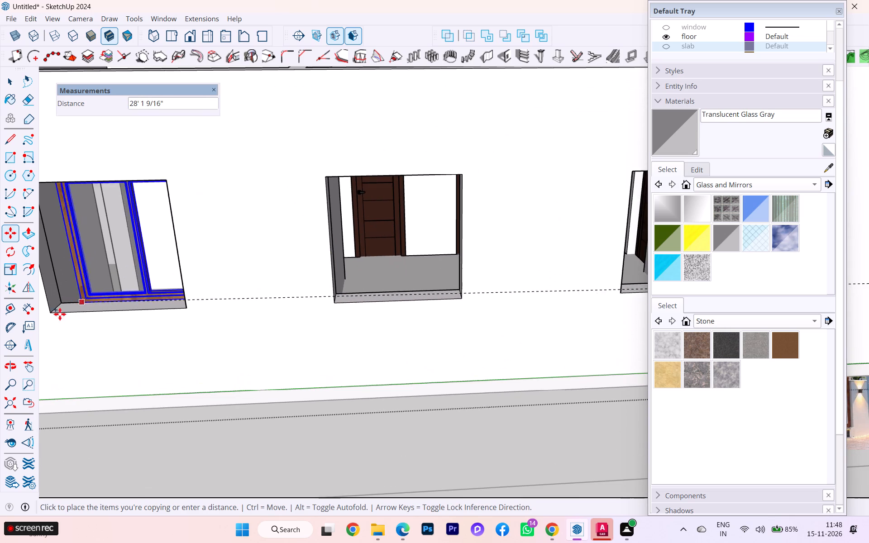
scroll(24, 325, "up", 3)
scroll(70, 328, "down", 3)
scroll(271, 331, "down", 5)
scroll(251, 331, "up", 1)
scroll(251, 331, "down", 1)
middle_click_drag(258, 329, 323, 315)
scroll(210, 321, "up", 4)
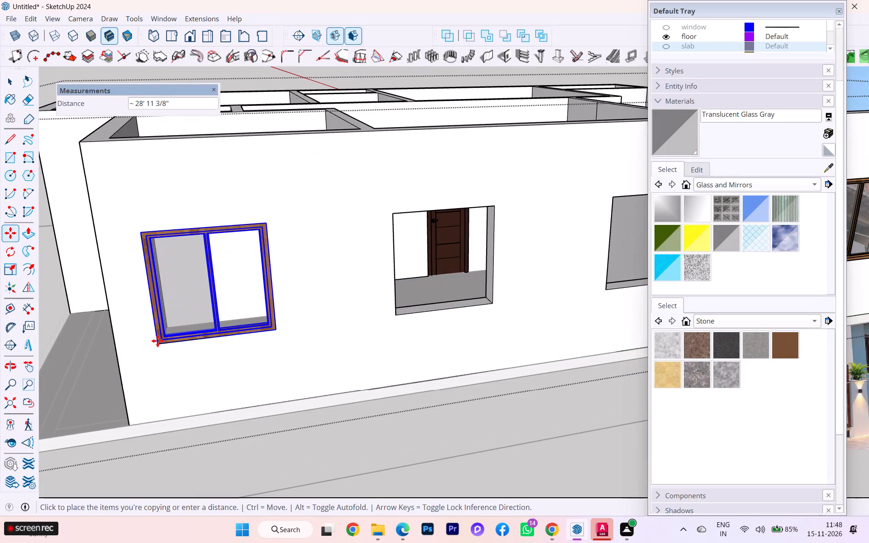
left_click(158, 341)
Open the copied window in the first opening for editing, delete its glass pane and finish editing the group.
scroll(215, 301, "down", 2)
middle_click_drag(219, 311, 255, 356)
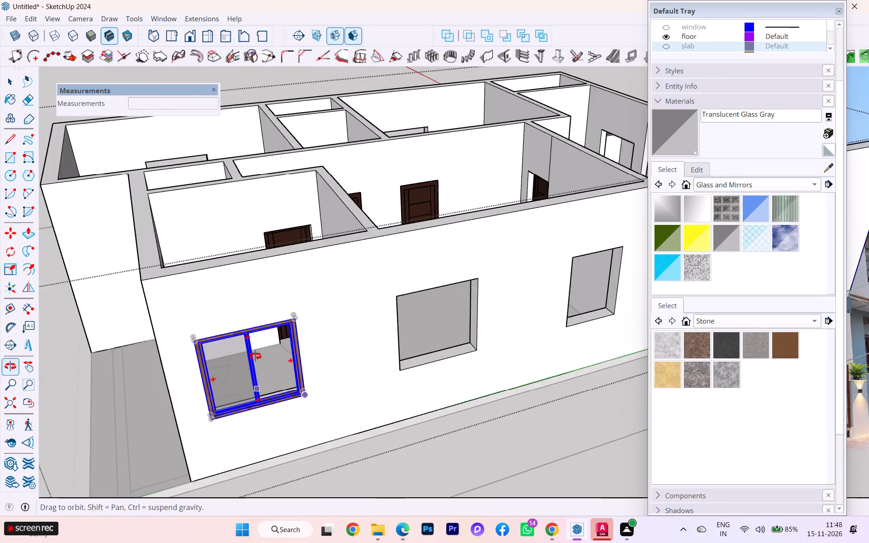
middle_click_drag(255, 356, 294, 342)
scroll(291, 359, "up", 6)
scroll(294, 376, "down", 7)
scroll(295, 376, "up", 3)
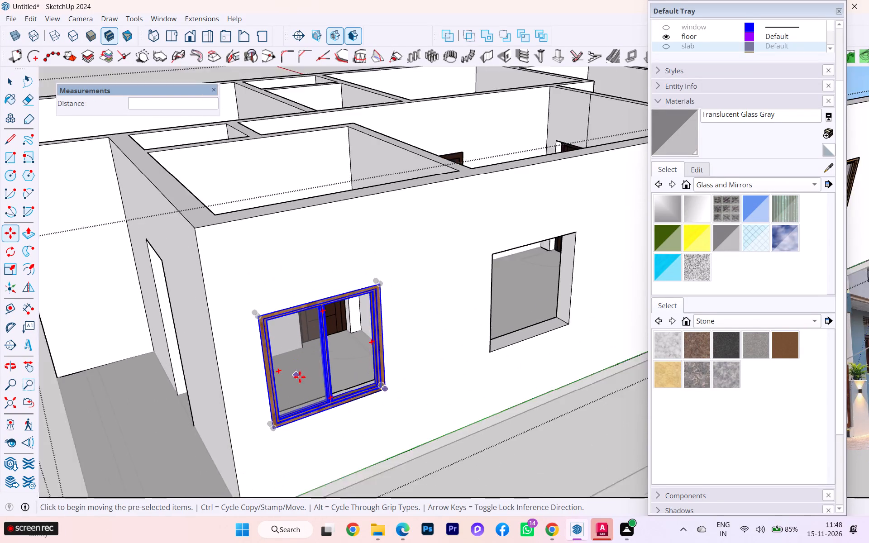
scroll(333, 379, "up", 7)
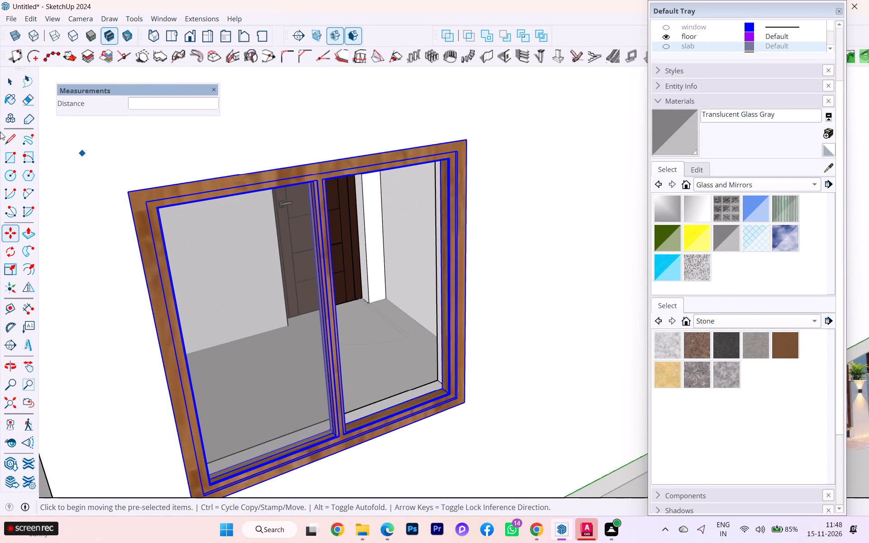
left_click(15, 83)
left_click(315, 372)
double_click(304, 372)
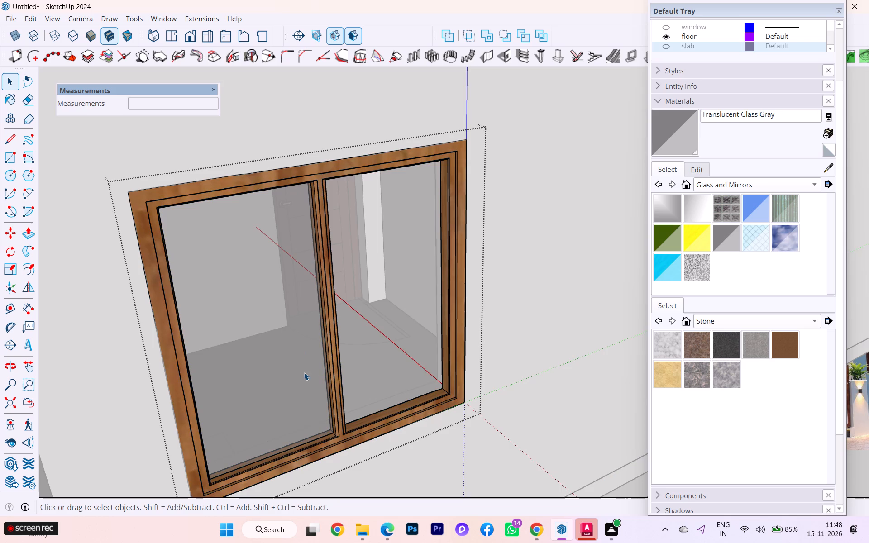
left_click(299, 366)
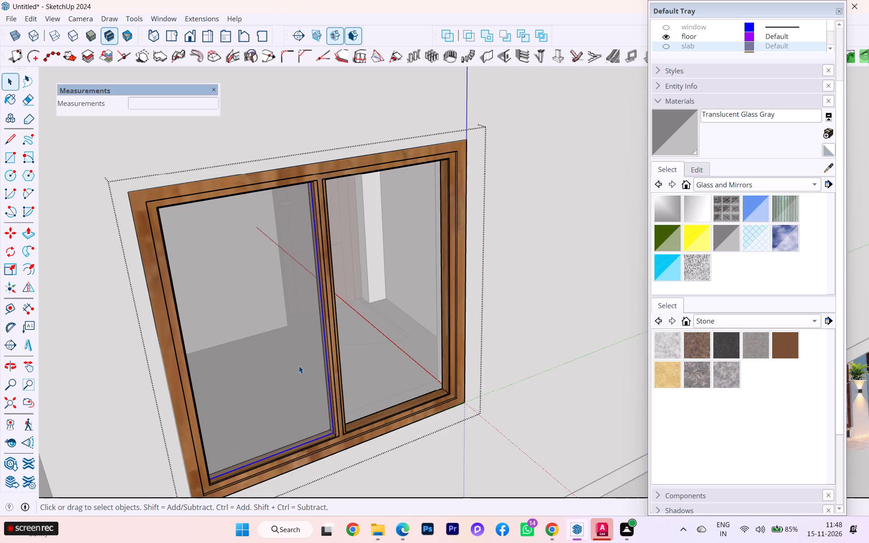
key("Delete")
left_click(401, 377)
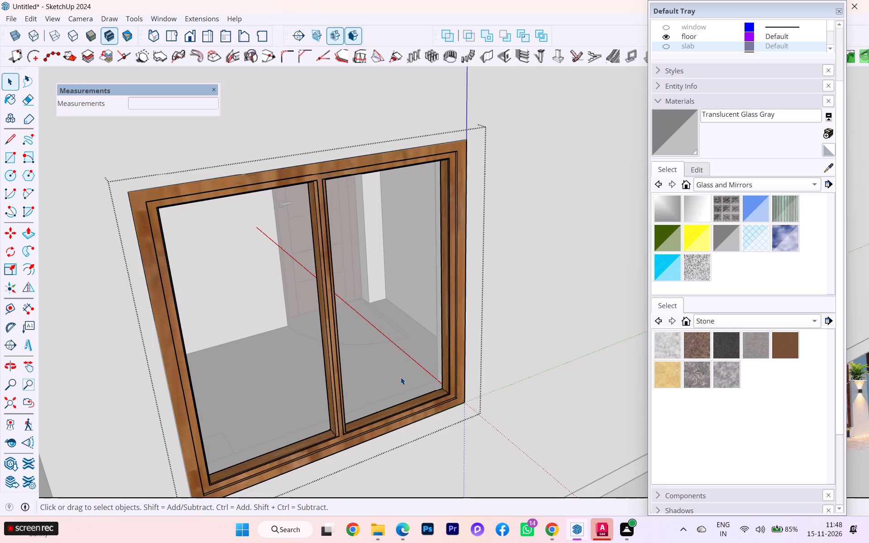
left_click(379, 387)
double_click(379, 387)
scroll(409, 354, "down", 4)
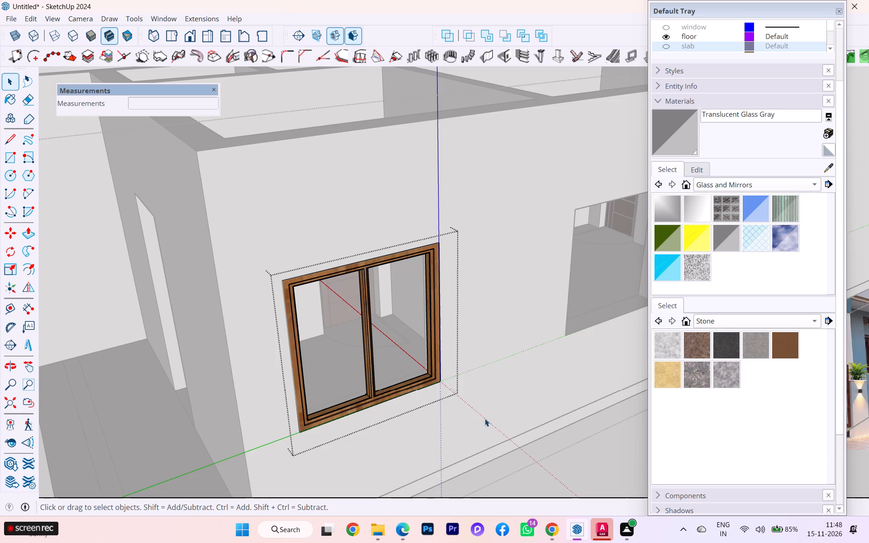
left_click(611, 455)
left_click(373, 349)
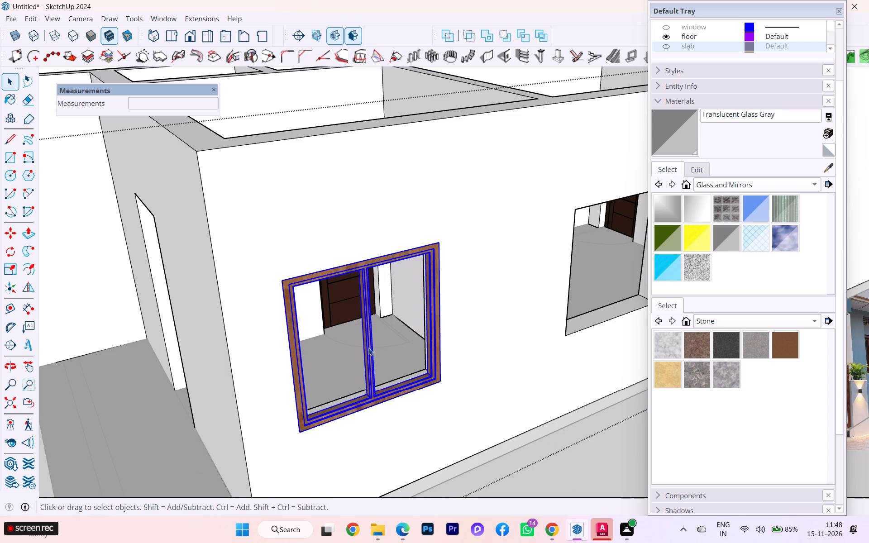
left_click(313, 352)
left_click(389, 339)
scroll(361, 370, "up", 5)
scroll(361, 370, "down", 1)
scroll(361, 370, "up", 1)
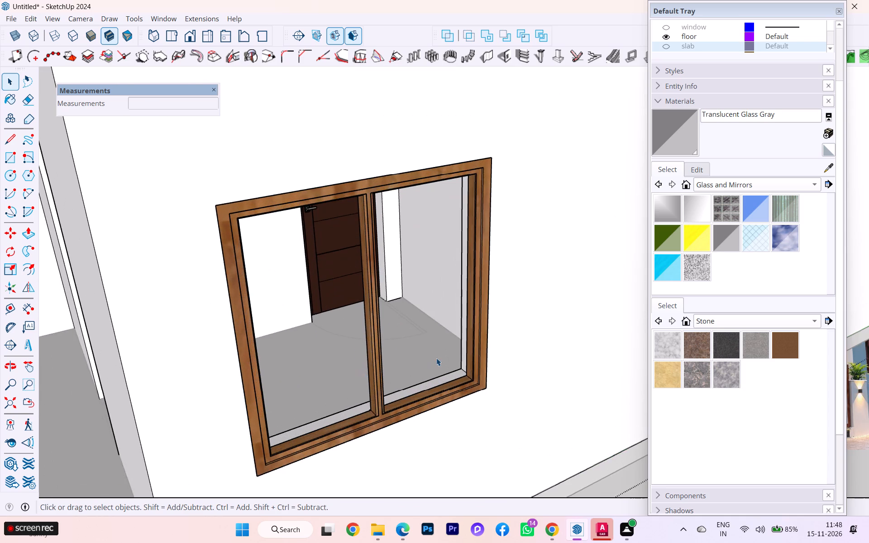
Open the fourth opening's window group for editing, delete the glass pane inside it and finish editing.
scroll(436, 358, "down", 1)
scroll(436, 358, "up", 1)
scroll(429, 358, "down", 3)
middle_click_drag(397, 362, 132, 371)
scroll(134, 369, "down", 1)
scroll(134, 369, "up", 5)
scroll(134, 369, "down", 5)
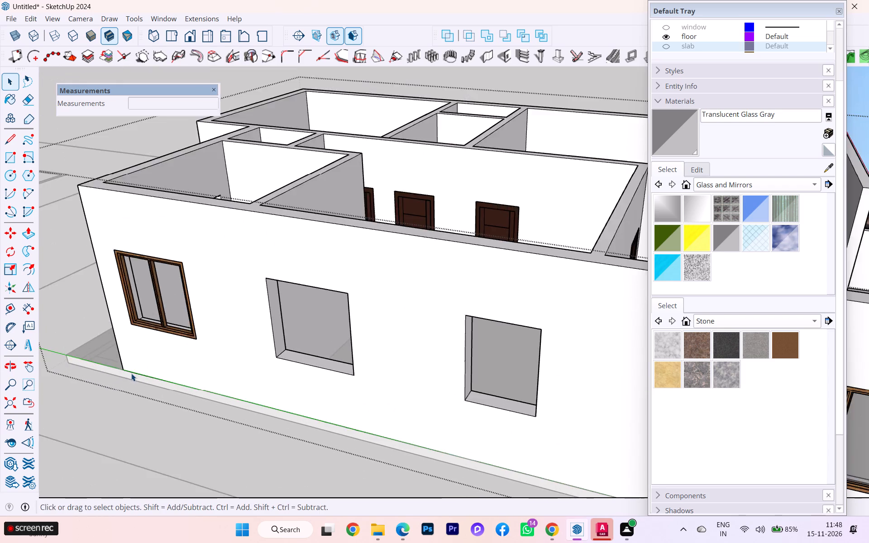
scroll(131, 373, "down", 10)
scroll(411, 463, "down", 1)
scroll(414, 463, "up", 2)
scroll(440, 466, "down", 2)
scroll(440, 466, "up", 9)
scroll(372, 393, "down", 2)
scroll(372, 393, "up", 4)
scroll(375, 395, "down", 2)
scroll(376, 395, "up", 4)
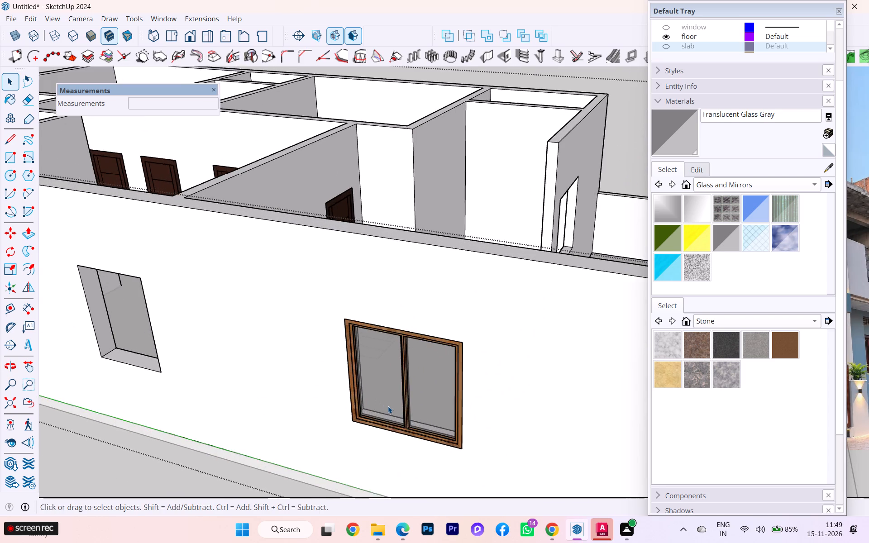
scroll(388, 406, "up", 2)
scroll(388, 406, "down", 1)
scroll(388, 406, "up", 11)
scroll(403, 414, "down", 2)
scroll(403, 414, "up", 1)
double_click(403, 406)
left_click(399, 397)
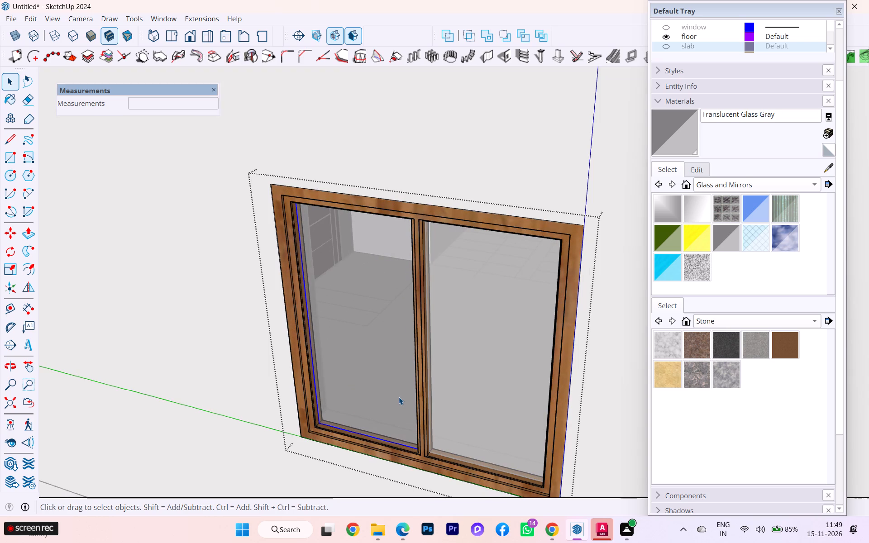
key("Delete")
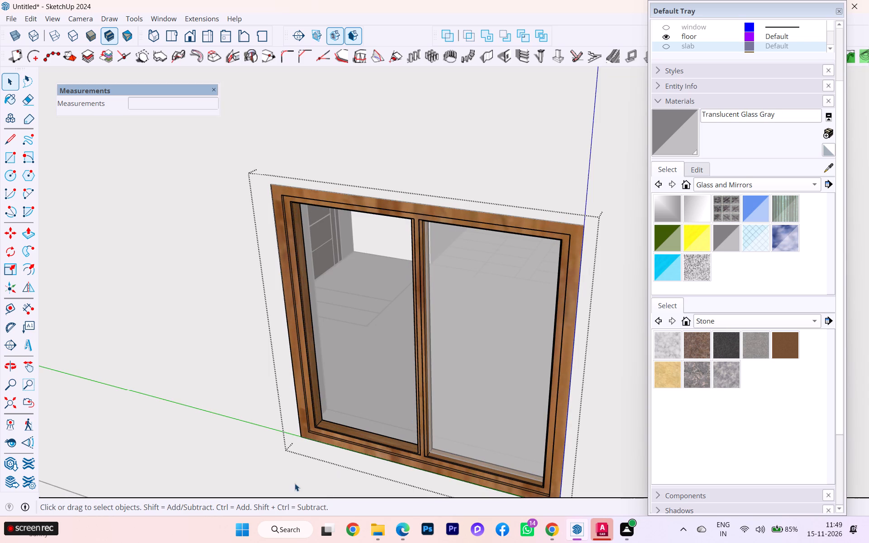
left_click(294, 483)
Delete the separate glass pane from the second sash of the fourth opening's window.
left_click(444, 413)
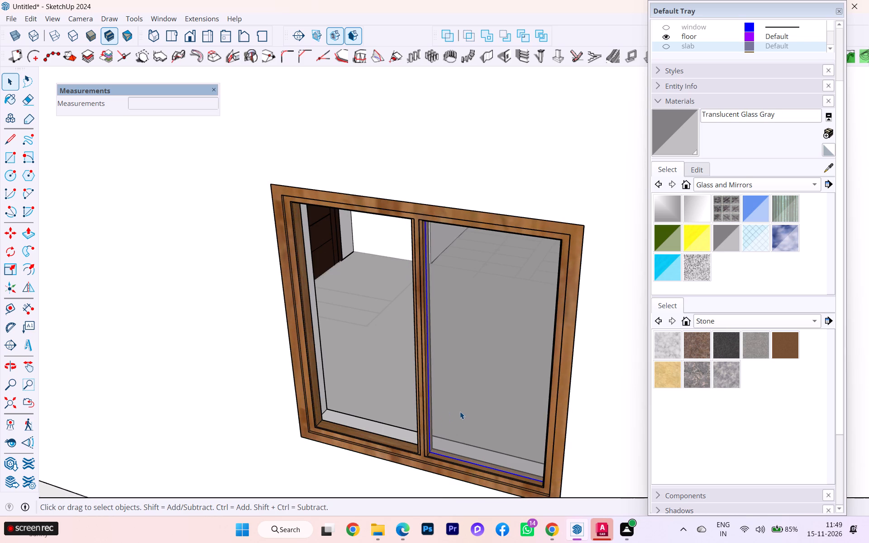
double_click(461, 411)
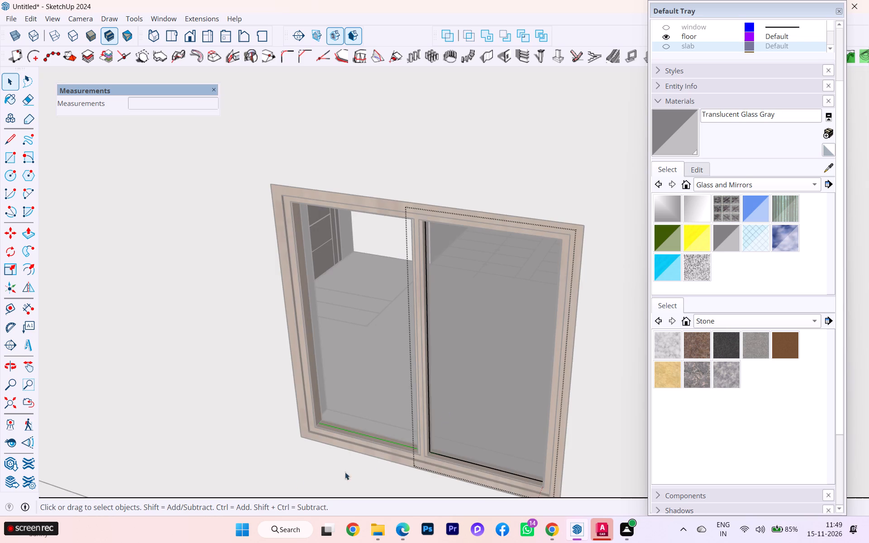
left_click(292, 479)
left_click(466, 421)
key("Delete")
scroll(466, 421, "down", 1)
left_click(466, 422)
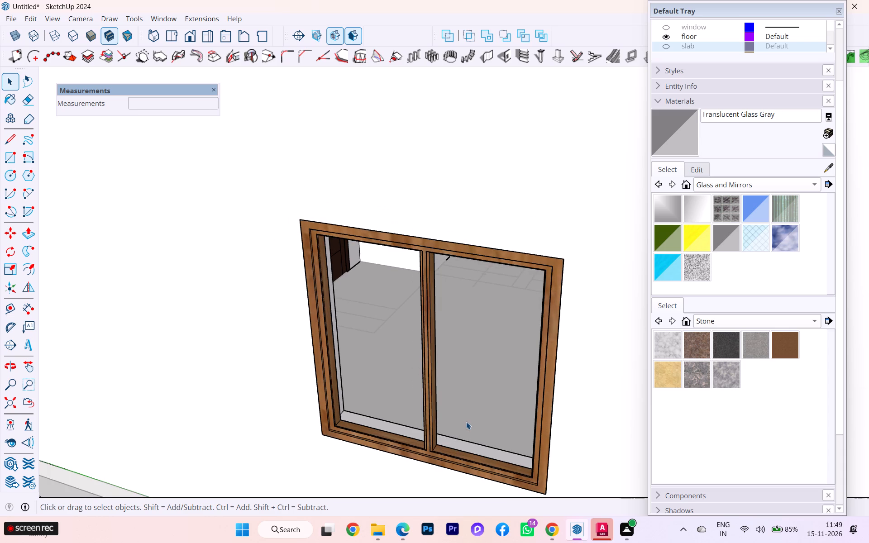
Examine the fourth opening's window frame and sill from inside and outside the house.
scroll(473, 419, "down", 1)
middle_click_drag(473, 421, 138, 450)
scroll(381, 459, "down", 1)
scroll(292, 403, "down", 2)
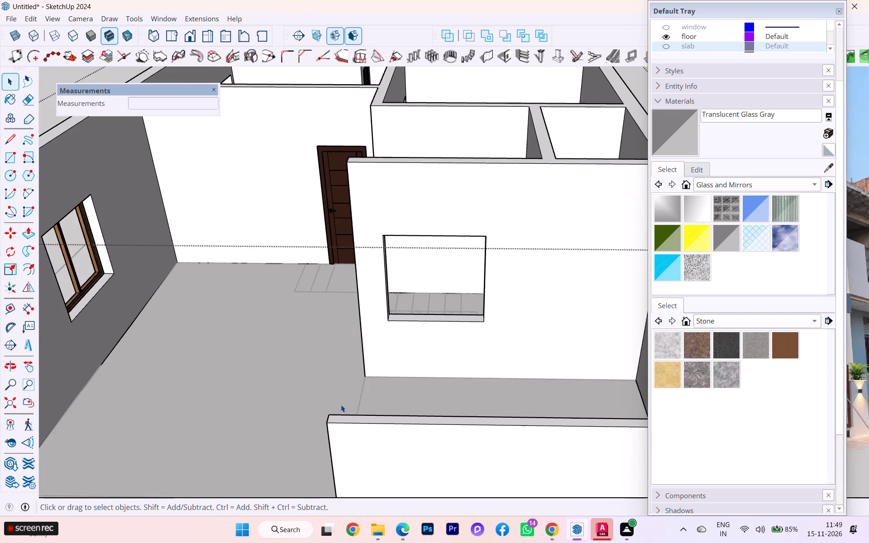
scroll(341, 405, "down", 3)
scroll(110, 238, "up", 6)
scroll(110, 281, "down", 1)
scroll(110, 282, "up", 2)
scroll(110, 289, "down", 2)
scroll(109, 291, "up", 3)
scroll(129, 333, "down", 1)
scroll(129, 333, "up", 8)
scroll(134, 328, "down", 1)
scroll(134, 328, "up", 3)
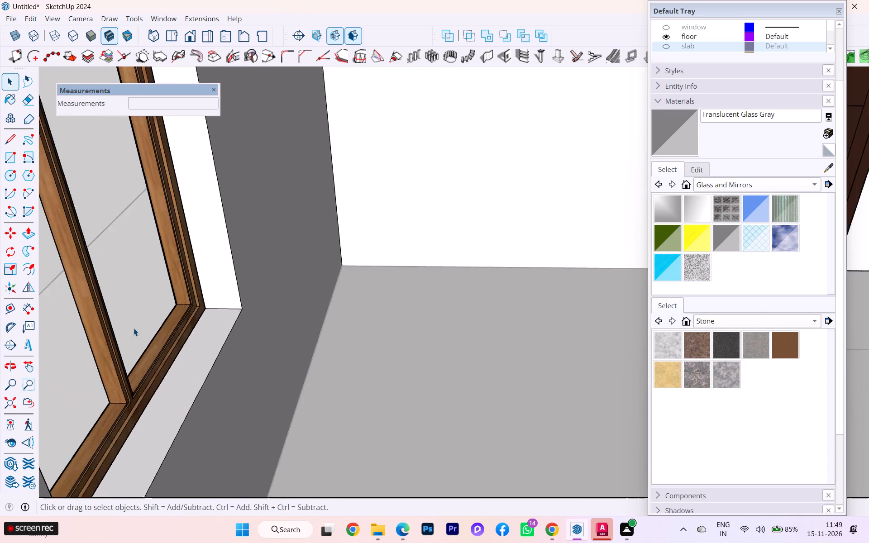
scroll(158, 321, "up", 3)
scroll(294, 307, "down", 2)
scroll(312, 310, "up", 1)
scroll(313, 310, "down", 1)
middle_click_drag(258, 361, 0, 397)
scroll(436, 352, "down", 1)
scroll(439, 352, "up", 1)
scroll(454, 352, "down", 2)
scroll(473, 350, "up", 2)
scroll(483, 349, "down", 1)
scroll(528, 335, "down", 4)
scroll(528, 335, "up", 1)
scroll(534, 333, "down", 7)
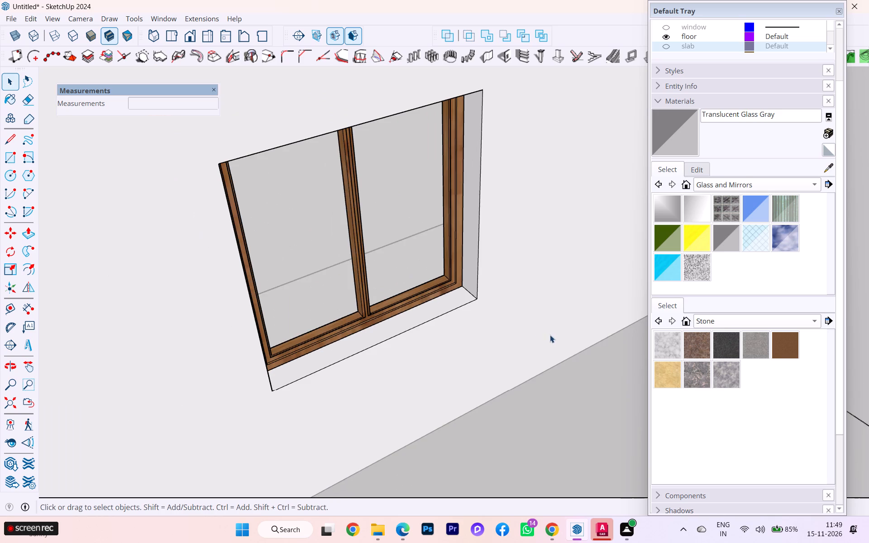
middle_click_drag(529, 342, 476, 356)
left_click(329, 334)
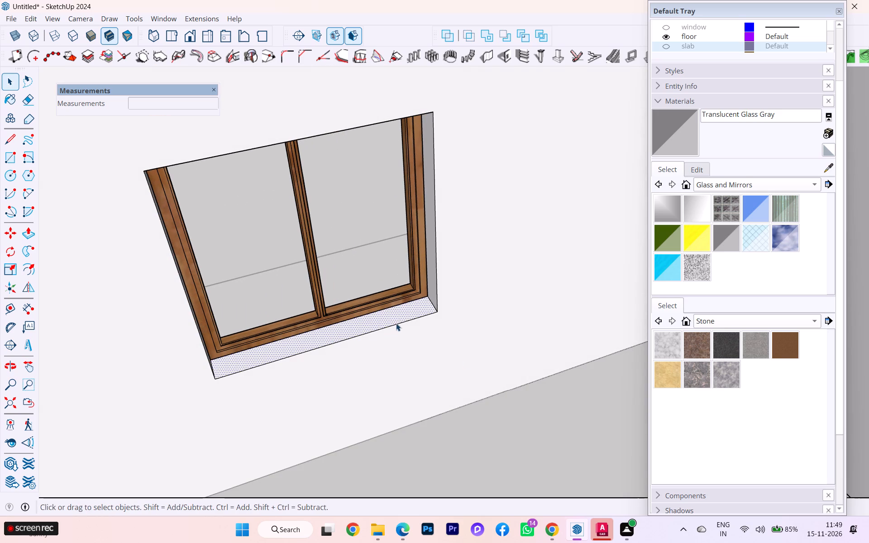
scroll(368, 321, "down", 2)
middle_click_drag(371, 324, 666, 304)
scroll(476, 324, "down", 2)
middle_click_drag(435, 337, 683, 338)
scroll(353, 334, "down", 5)
scroll(337, 337, "up", 2)
scroll(334, 339, "down", 2)
scroll(331, 341, "up", 1)
scroll(424, 347, "down", 3)
scroll(424, 348, "up", 2)
scroll(424, 349, "down", 4)
scroll(422, 352, "up", 5)
scroll(422, 352, "down", 1)
scroll(604, 291, "up", 2)
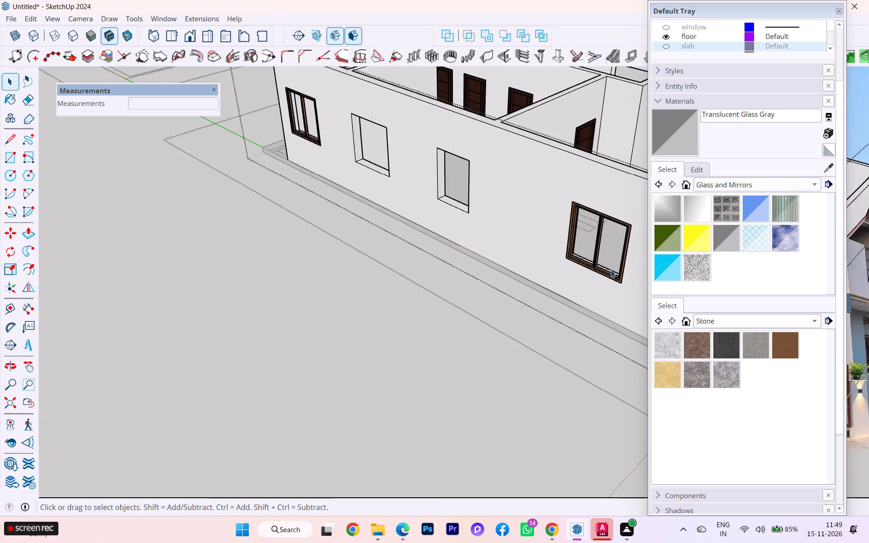
scroll(611, 270, "up", 5)
scroll(608, 228, "down", 2)
scroll(608, 228, "up", 4)
scroll(608, 231, "down", 1)
scroll(608, 231, "up", 4)
scroll(565, 277, "down", 3)
scroll(564, 278, "up", 5)
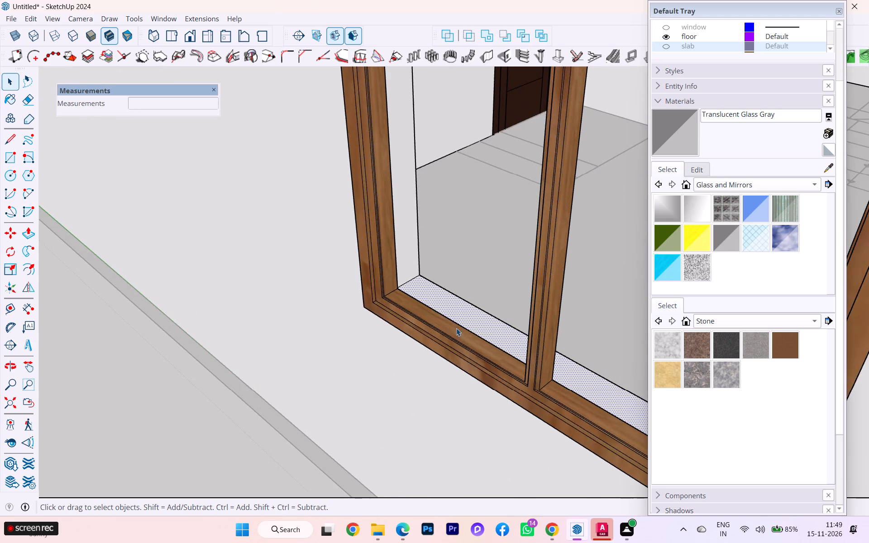
scroll(421, 336, "down", 3)
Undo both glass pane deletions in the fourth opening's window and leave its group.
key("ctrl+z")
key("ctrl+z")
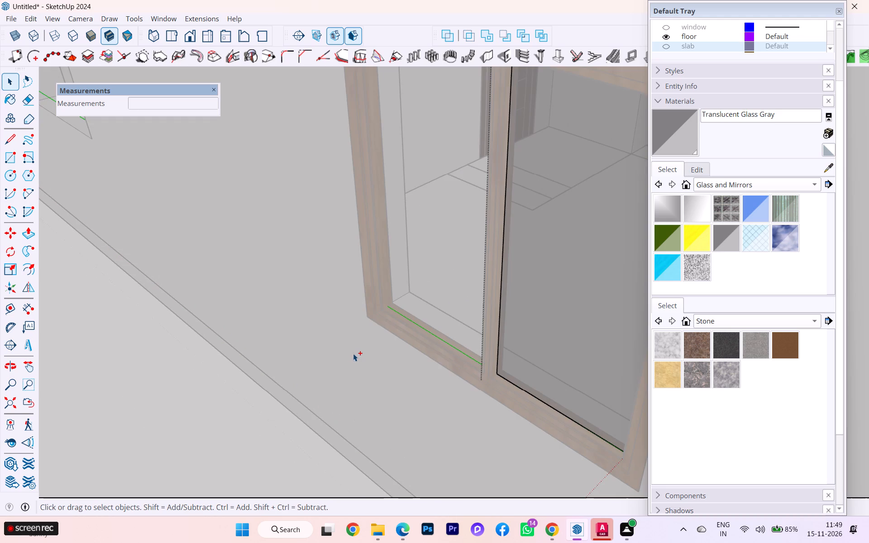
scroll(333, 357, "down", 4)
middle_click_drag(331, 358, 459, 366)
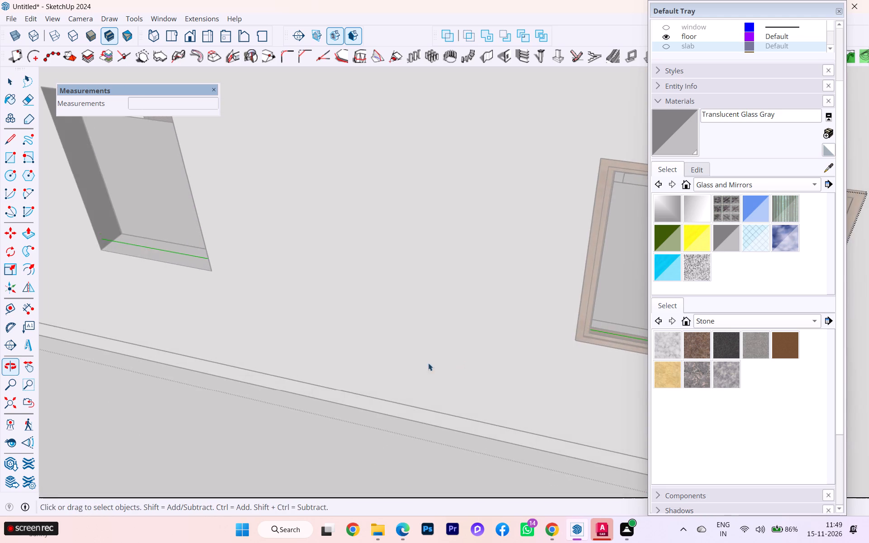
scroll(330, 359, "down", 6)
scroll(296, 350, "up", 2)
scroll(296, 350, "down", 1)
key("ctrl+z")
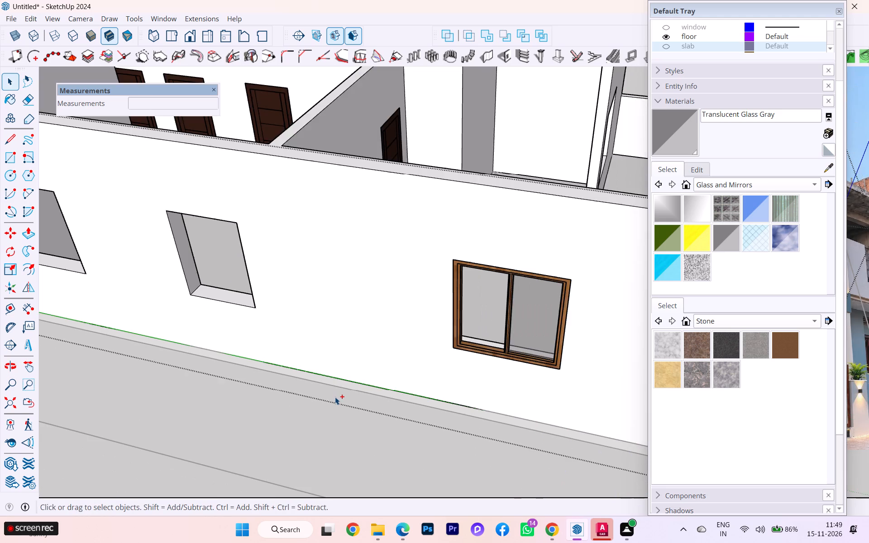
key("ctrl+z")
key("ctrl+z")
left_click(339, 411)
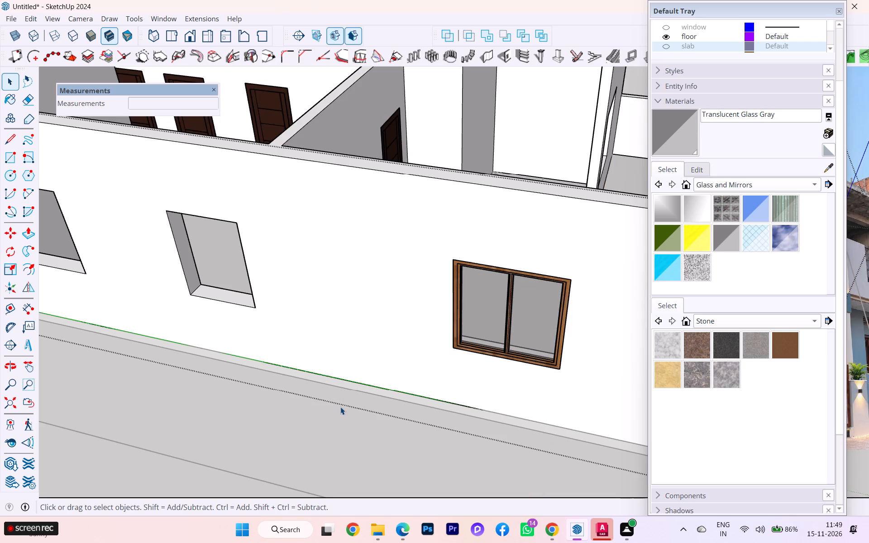
Repaint the glass panes inside the fourth opening's window group with Translucent Glass Gray and finish editing the group.
scroll(483, 348, "up", 13)
scroll(525, 338, "up", 3)
scroll(525, 338, "down", 5)
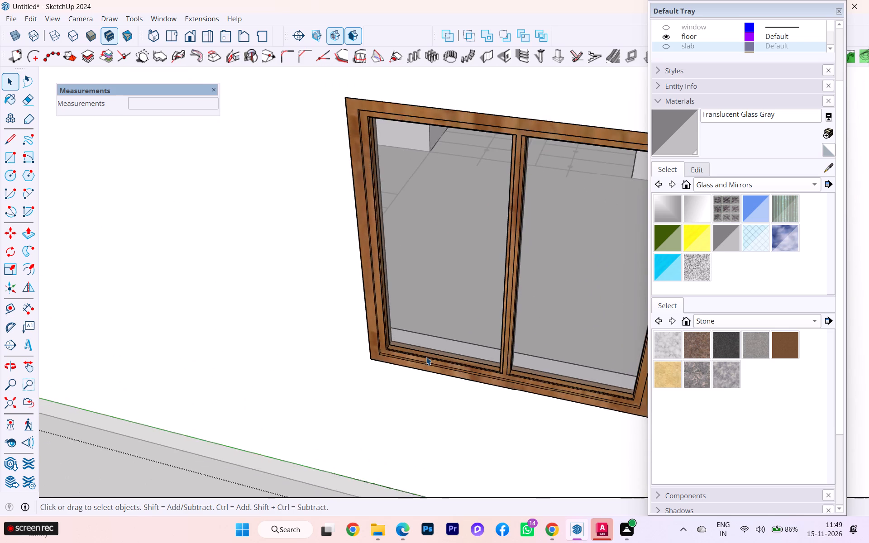
middle_click_drag(435, 343, 420, 275)
triple_click(529, 253)
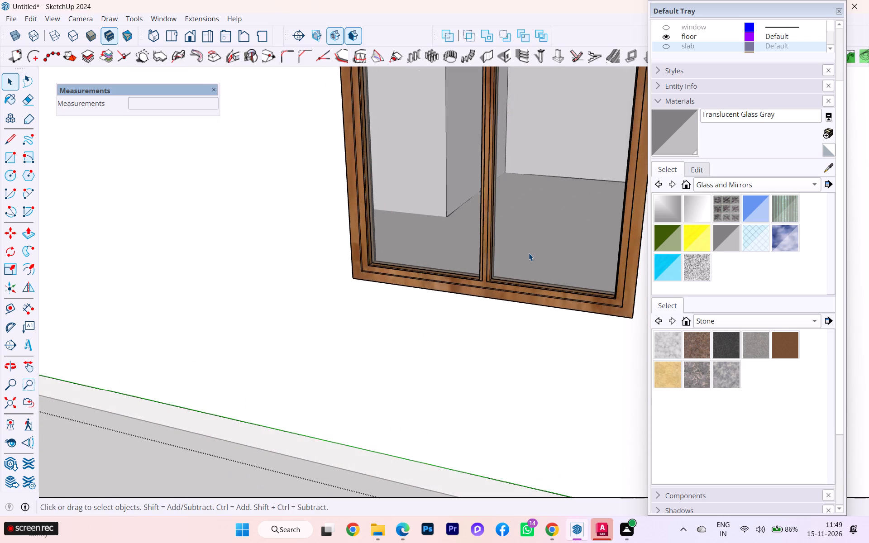
left_click(730, 237)
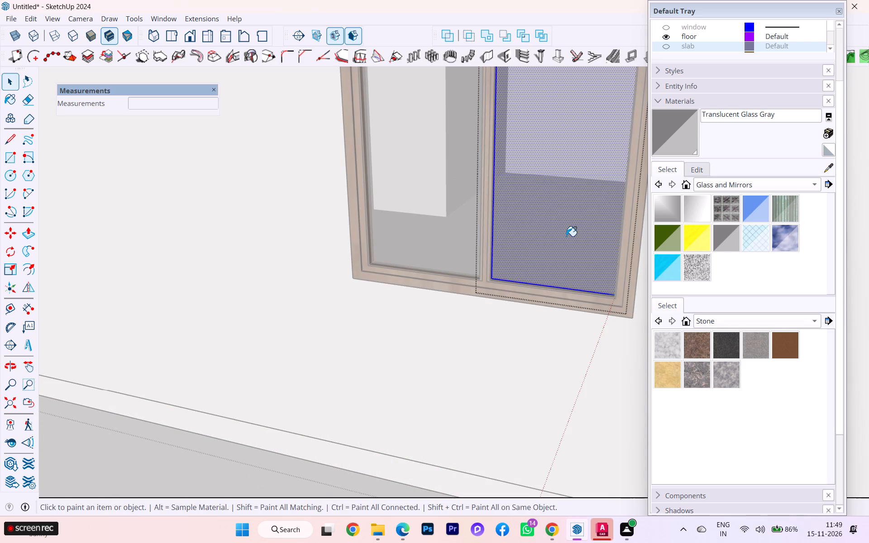
left_click(566, 236)
left_click(566, 236)
left_click(411, 191)
scroll(511, 206, "down", 4)
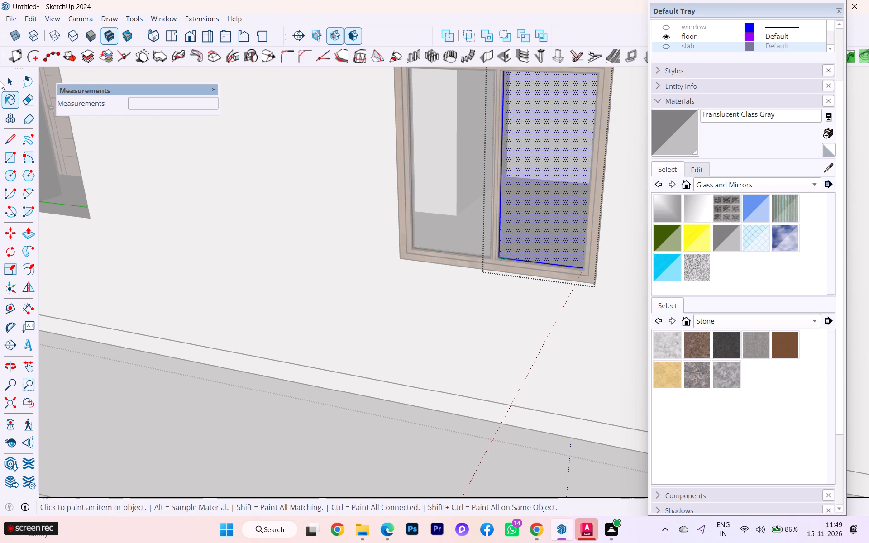
left_click(0, 81)
left_click_drag(0, 79, 4, 81)
left_click(16, 85)
left_click(184, 384)
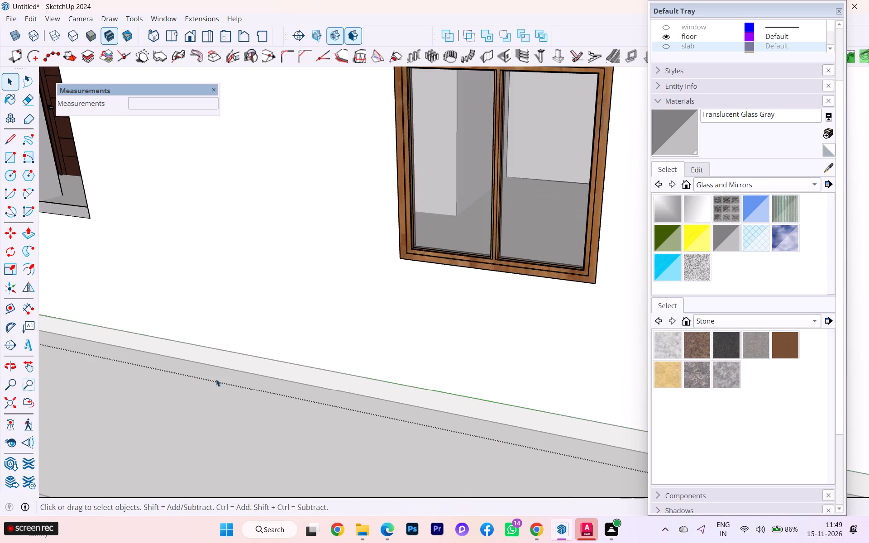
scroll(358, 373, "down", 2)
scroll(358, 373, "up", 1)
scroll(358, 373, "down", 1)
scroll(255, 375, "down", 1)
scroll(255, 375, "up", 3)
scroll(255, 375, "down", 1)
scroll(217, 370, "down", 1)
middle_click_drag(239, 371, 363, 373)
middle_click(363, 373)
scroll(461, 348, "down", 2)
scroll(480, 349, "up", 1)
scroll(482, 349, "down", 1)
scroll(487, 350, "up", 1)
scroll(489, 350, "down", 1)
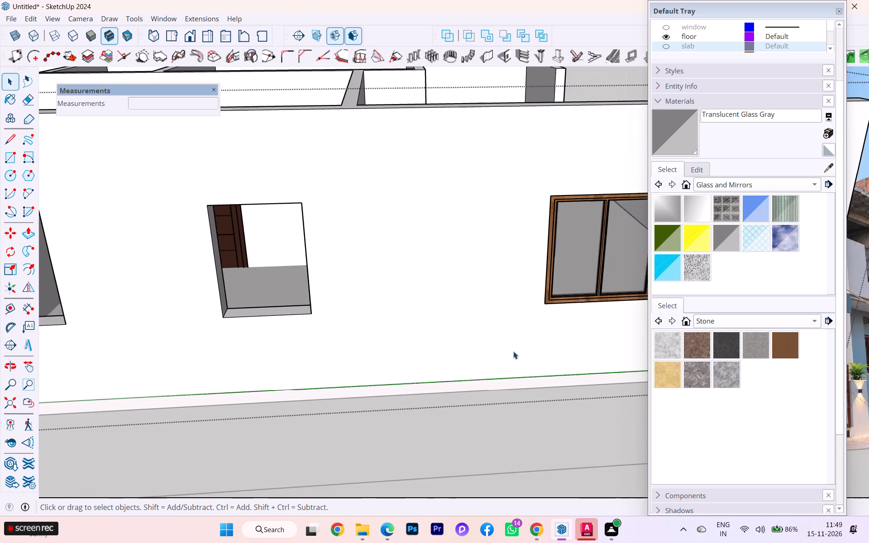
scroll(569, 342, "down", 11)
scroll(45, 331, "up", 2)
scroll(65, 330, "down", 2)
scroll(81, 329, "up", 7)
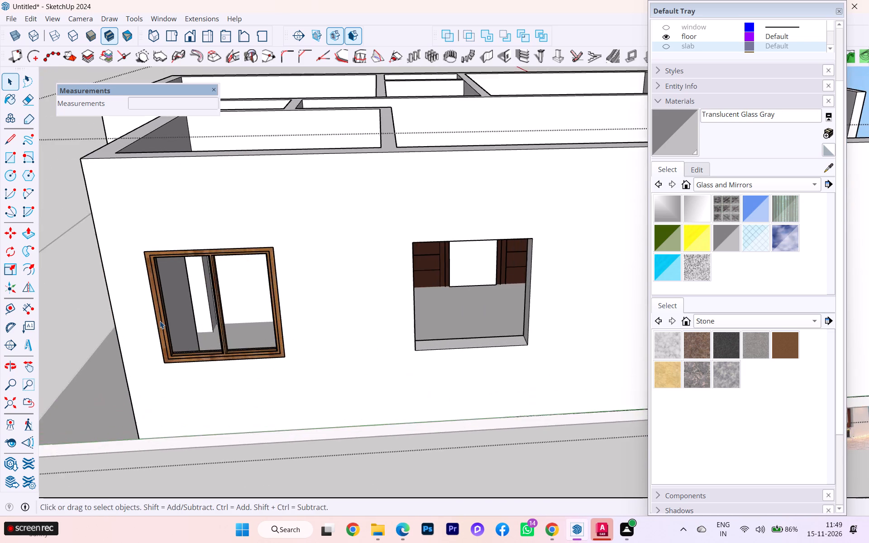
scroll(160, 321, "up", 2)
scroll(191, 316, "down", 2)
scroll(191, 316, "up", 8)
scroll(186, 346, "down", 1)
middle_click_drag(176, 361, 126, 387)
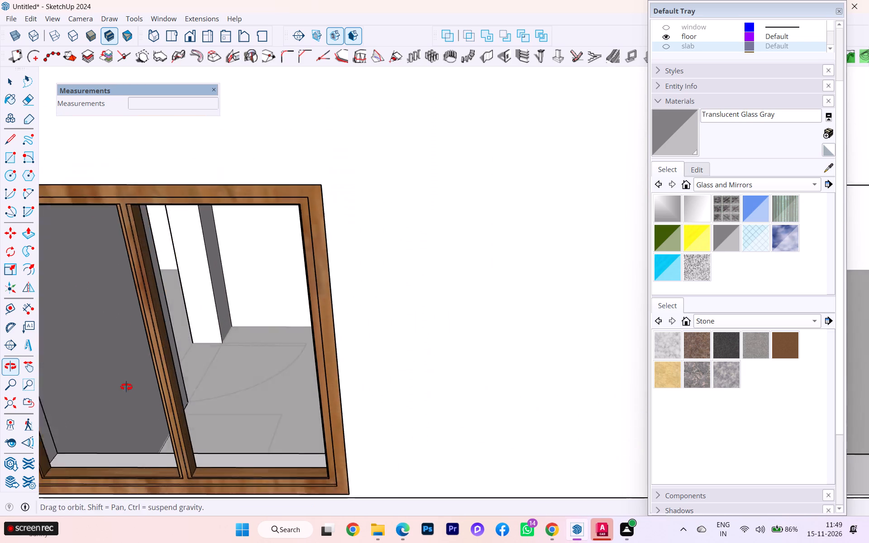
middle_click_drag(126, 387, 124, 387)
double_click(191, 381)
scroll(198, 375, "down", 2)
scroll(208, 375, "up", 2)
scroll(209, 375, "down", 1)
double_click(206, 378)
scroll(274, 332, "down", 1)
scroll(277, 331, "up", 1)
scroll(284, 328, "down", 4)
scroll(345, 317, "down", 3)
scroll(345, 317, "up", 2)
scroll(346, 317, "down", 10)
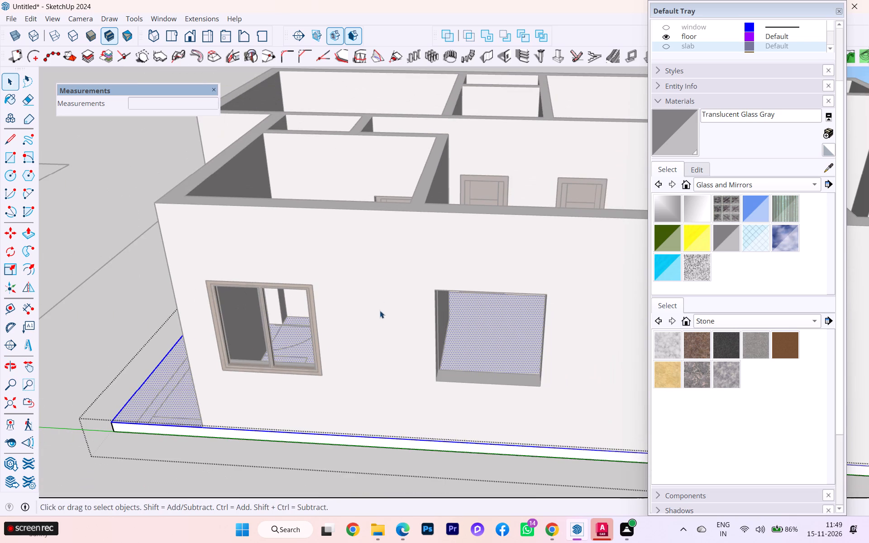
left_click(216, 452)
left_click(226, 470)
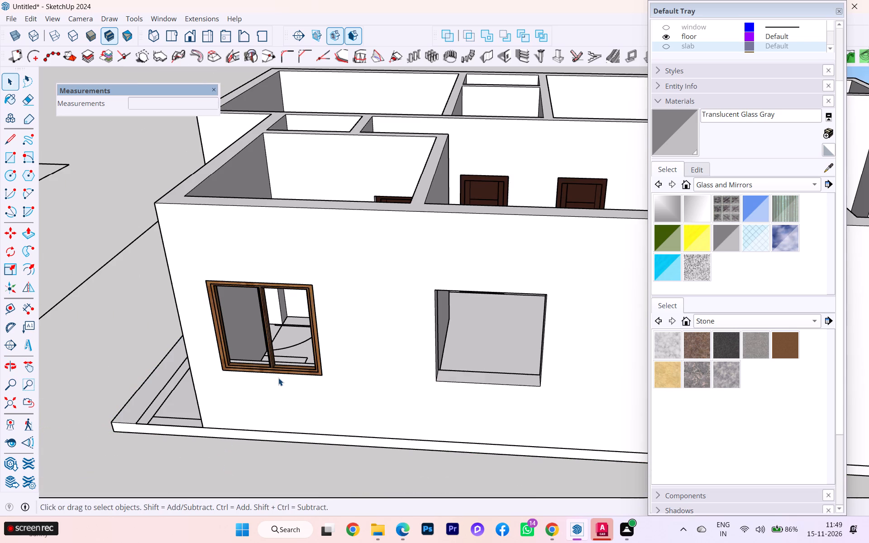
Delete the wooden window from the opening nearest the far house corner.
left_click(278, 372)
triple_click(278, 372)
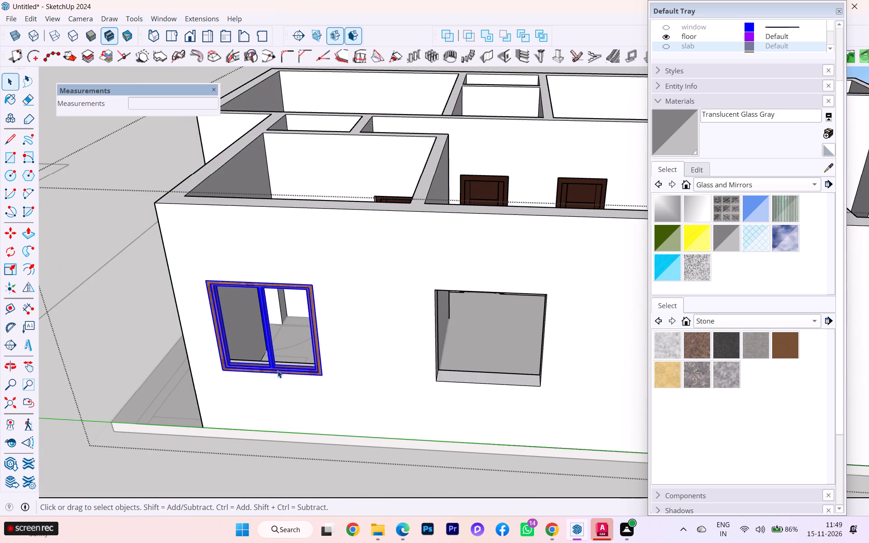
key("Delete")
Copy the fourth opening's window along the green axis into the second opening from the corner, about 20' 5" away.
scroll(222, 376, "down", 4)
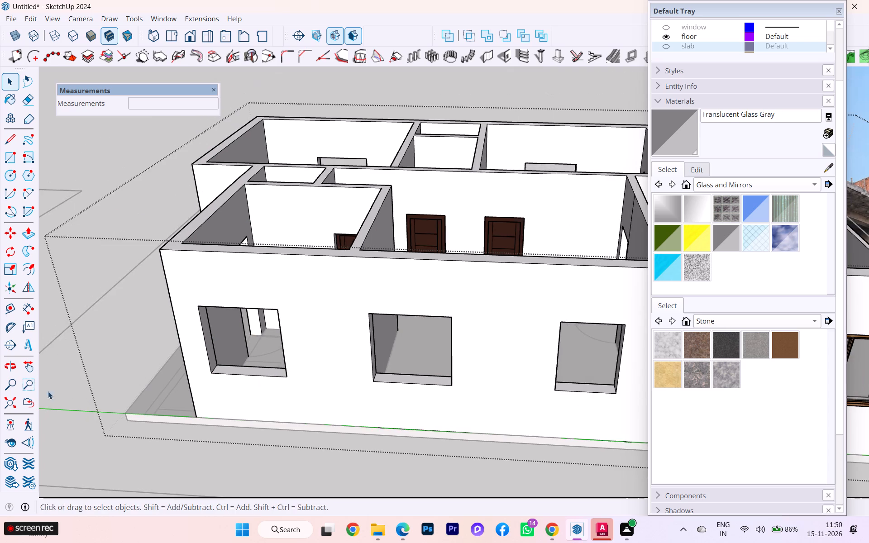
scroll(48, 391, "down", 1)
scroll(80, 392, "up", 1)
scroll(82, 392, "down", 4)
scroll(191, 392, "up", 1)
scroll(334, 393, "up", 3)
scroll(334, 393, "down", 2)
left_click(624, 395)
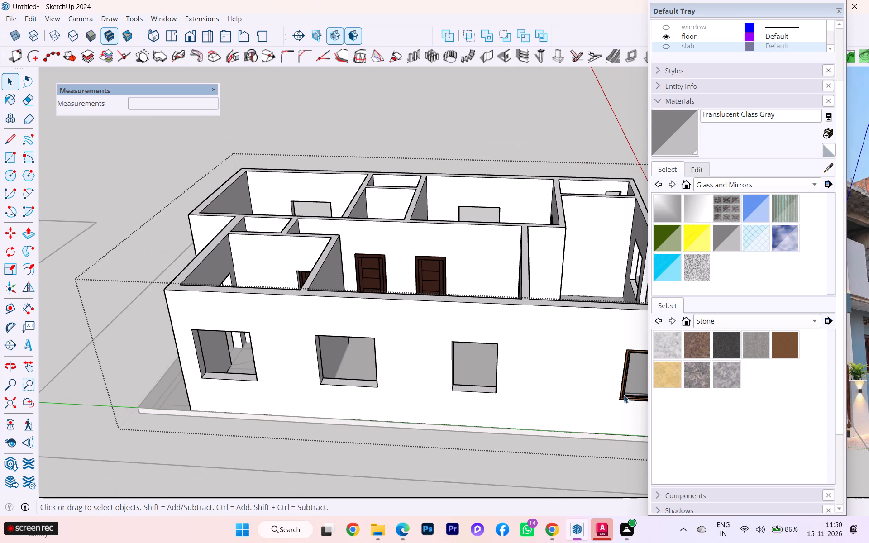
key("m")
scroll(624, 398, "up", 2)
scroll(624, 398, "down", 2)
scroll(624, 398, "up", 3)
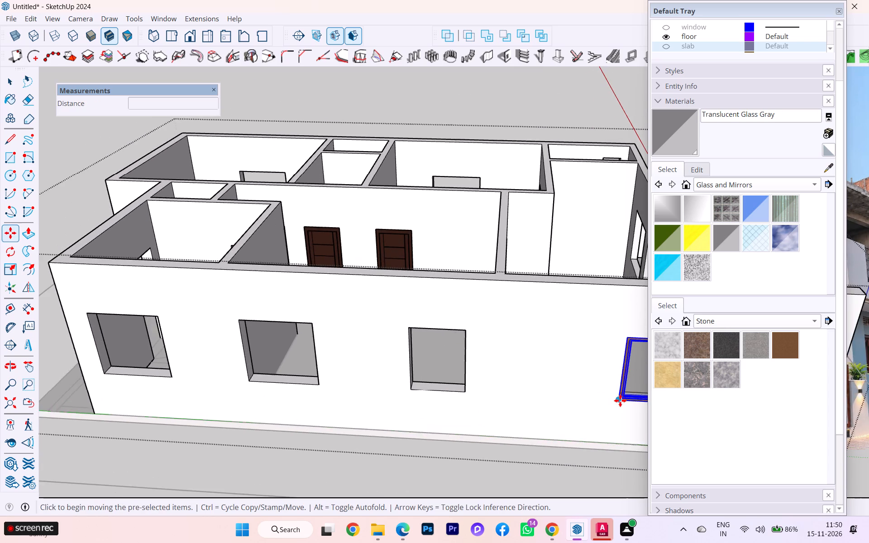
scroll(620, 400, "up", 1)
scroll(620, 400, "down", 1)
scroll(620, 400, "up", 2)
left_click(620, 400)
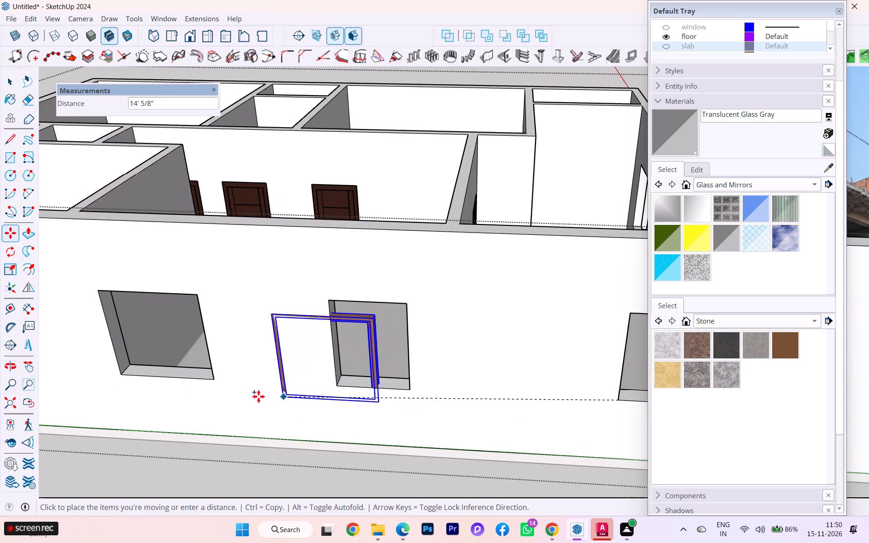
scroll(127, 377, "up", 3)
scroll(126, 377, "down", 2)
scroll(126, 377, "up", 1)
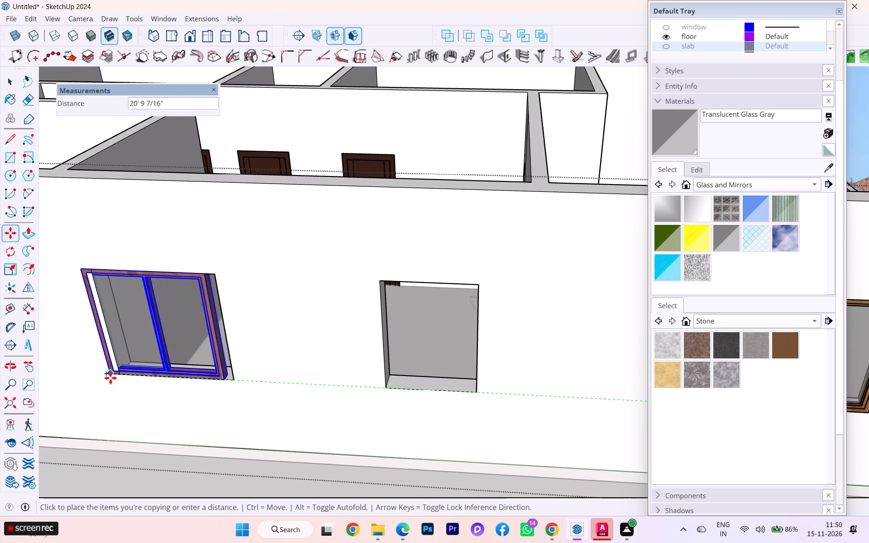
key("Left")
scroll(116, 372, "up", 5)
scroll(140, 366, "down", 1)
scroll(140, 366, "up", 4)
left_click(117, 373)
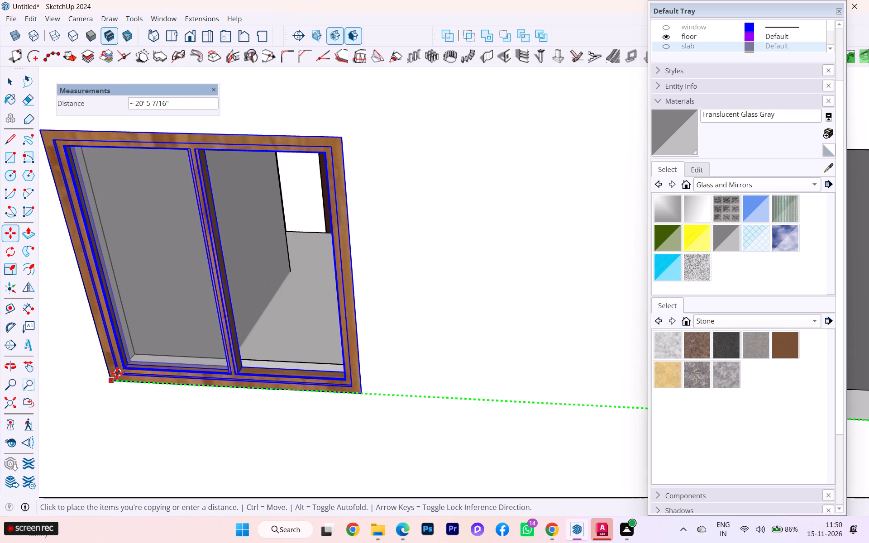
scroll(254, 281, "down", 4)
scroll(264, 282, "up", 2)
scroll(265, 283, "down", 1)
left_click(8, 78)
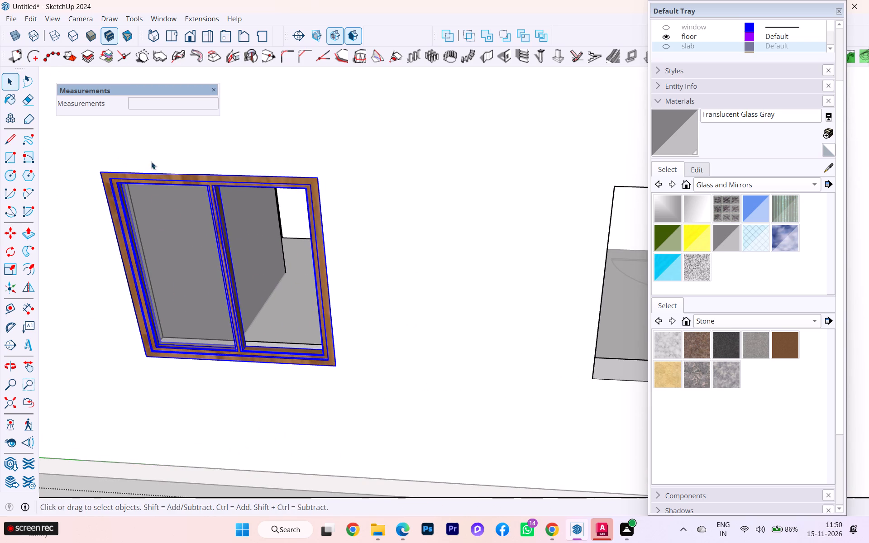
scroll(329, 194, "down", 6)
left_click(299, 446)
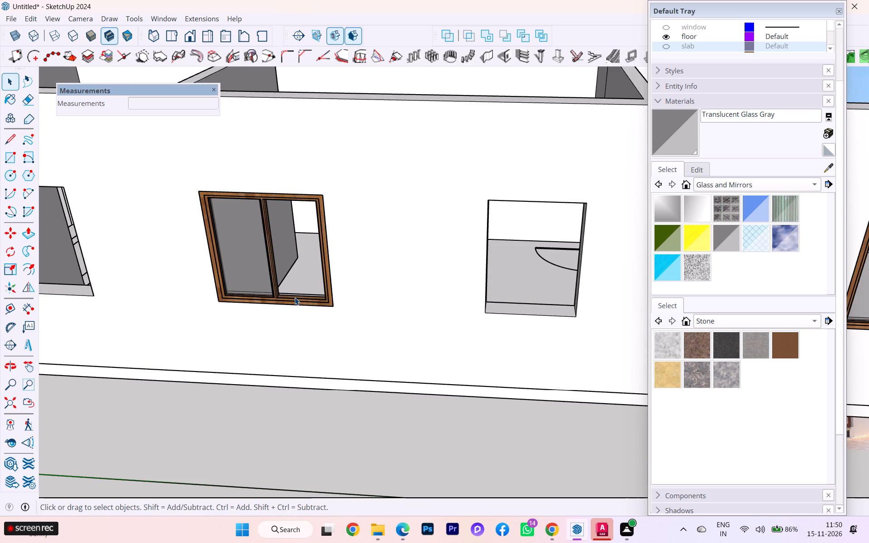
Copy the second opening's window about 8' 6" along the wall into the opening nearest the corner.
left_click(295, 297)
scroll(206, 299, "down", 1)
double_click(272, 294)
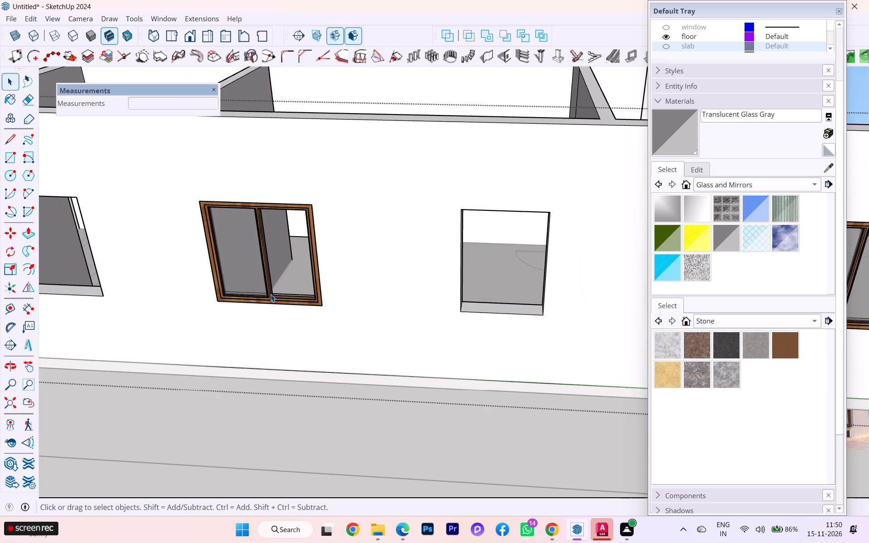
left_click(271, 294)
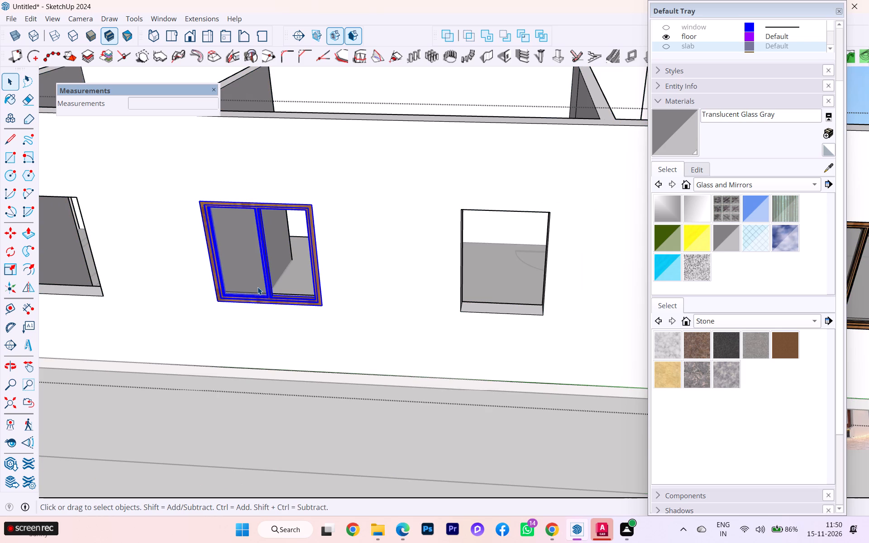
right_click(258, 282)
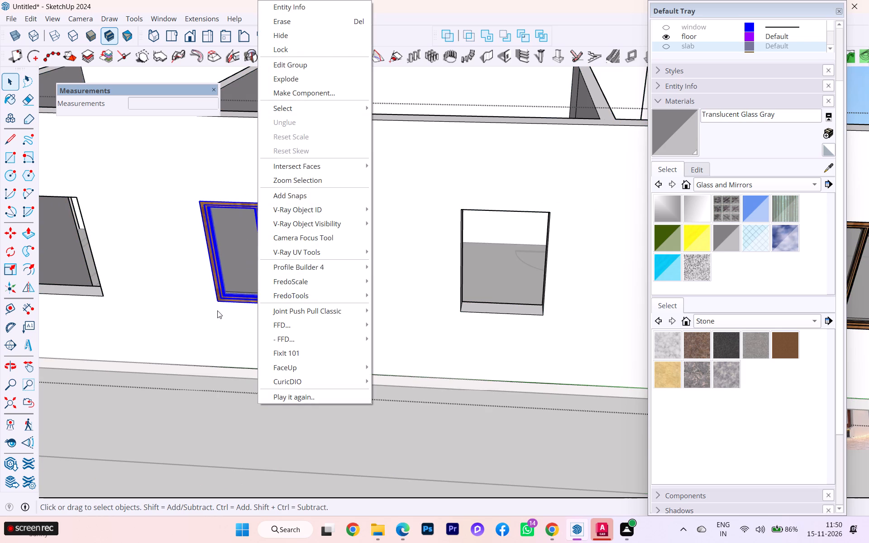
key("m")
scroll(218, 300, "up", 1)
left_click(219, 300)
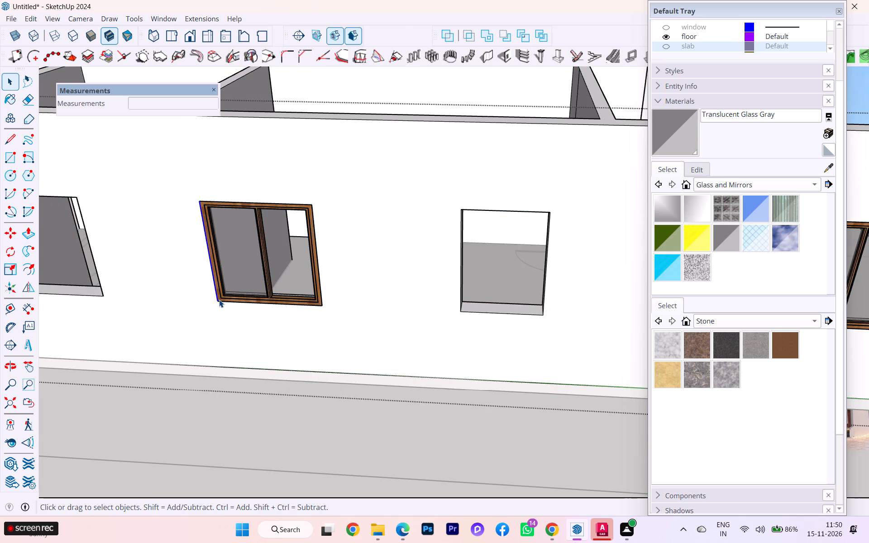
left_click(219, 300)
left_click(227, 294)
key("m")
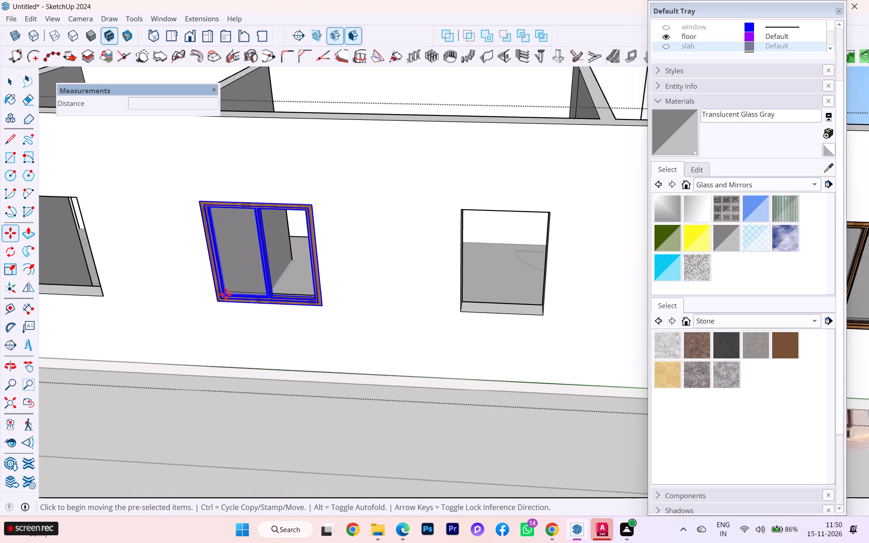
scroll(220, 299, "up", 4)
scroll(218, 301, "down", 1)
scroll(218, 301, "up", 2)
left_click(215, 305)
scroll(332, 303, "down", 3)
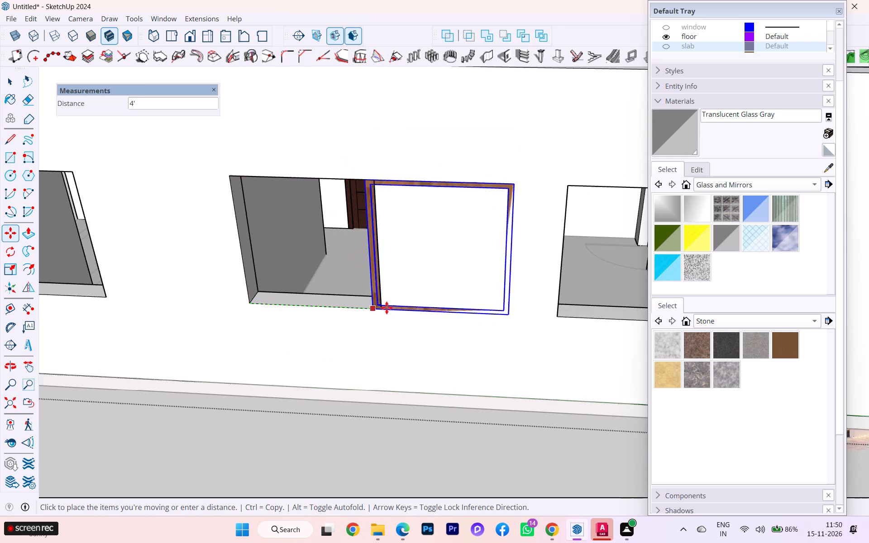
scroll(396, 306, "down", 4)
scroll(150, 312, "up", 5)
scroll(148, 310, "down", 1)
scroll(147, 309, "up", 3)
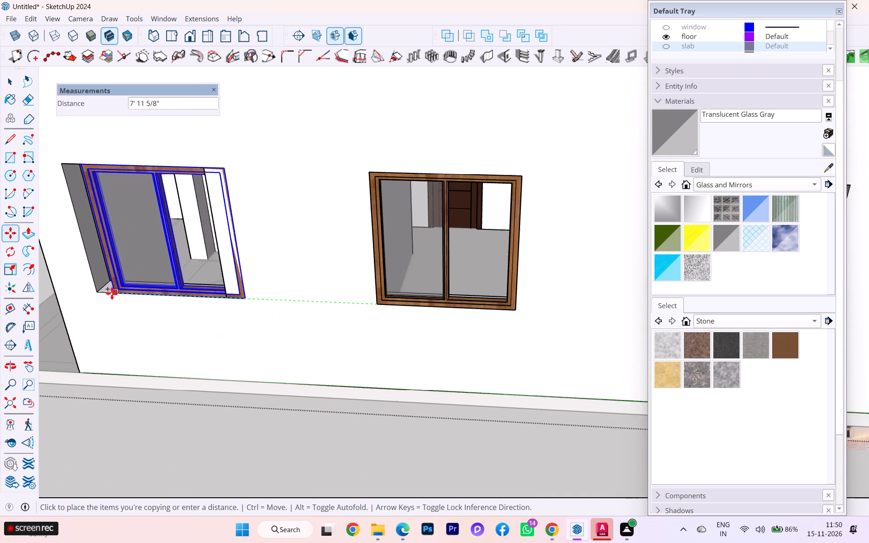
scroll(104, 296, "up", 4)
scroll(104, 296, "down", 1)
scroll(104, 296, "up", 1)
left_click(91, 292)
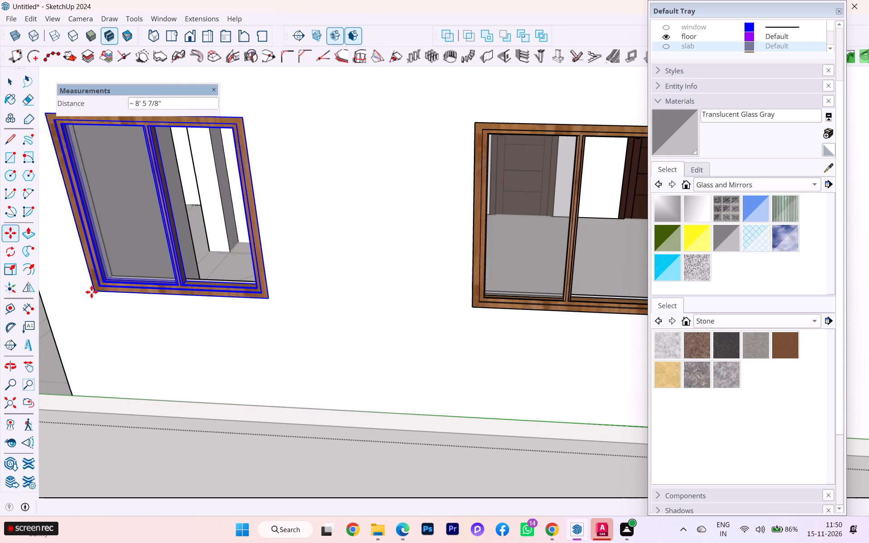
Copy the corner opening's window across the house to the facing opening in the opposite long wall, about 29' 9" away.
scroll(144, 306, "down", 8)
left_click(108, 295)
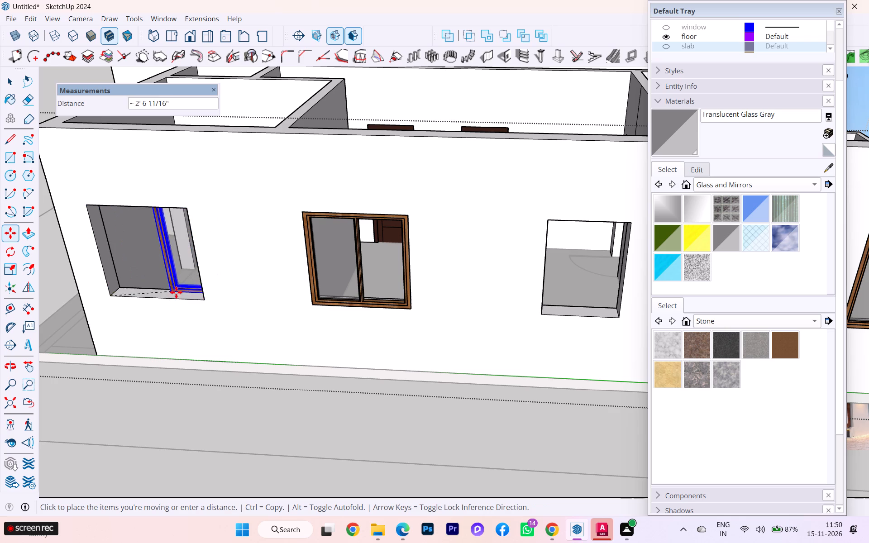
scroll(122, 299, "down", 8)
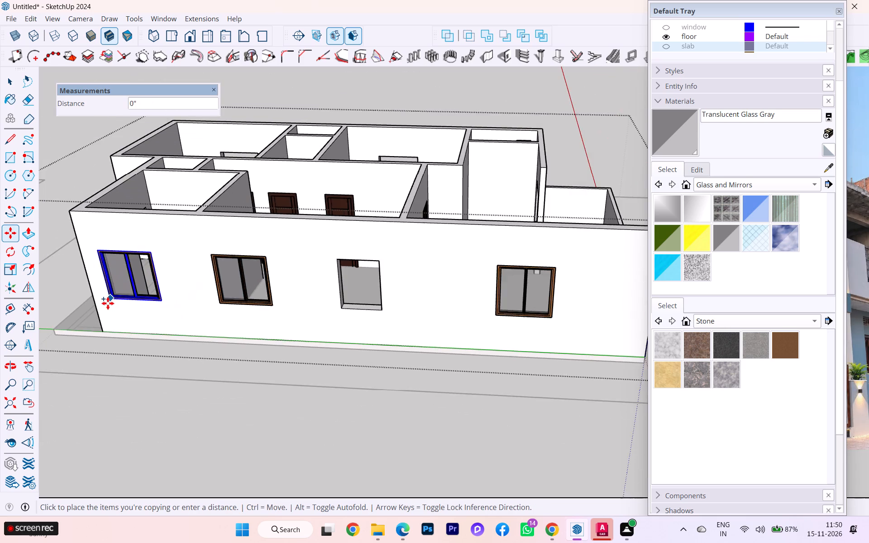
scroll(108, 303, "down", 7)
scroll(139, 306, "up", 2)
scroll(139, 306, "down", 3)
middle_click_drag(251, 300, 362, 301)
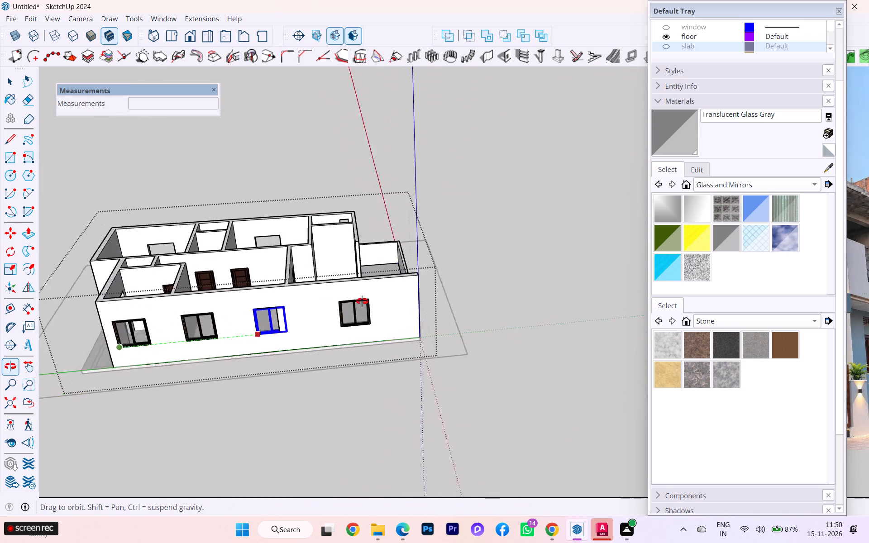
middle_click_drag(362, 301, 481, 283)
scroll(130, 297, "up", 7)
scroll(129, 312, "down", 1)
scroll(129, 312, "up", 1)
scroll(129, 324, "down", 1)
middle_click_drag(144, 348, 189, 412)
scroll(176, 424, "up", 5)
scroll(166, 444, "down", 2)
middle_click_drag(151, 453, 159, 457)
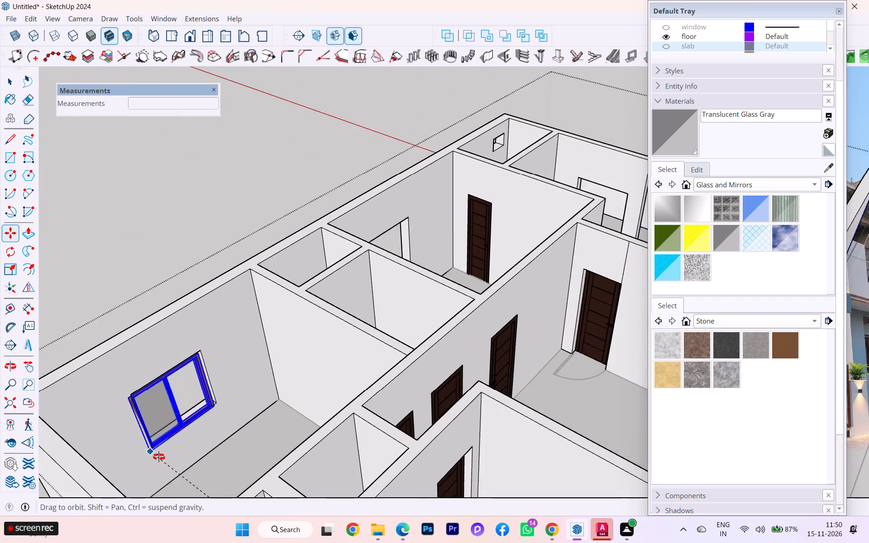
middle_click_drag(159, 457, 625, 387)
scroll(594, 322, "up", 4)
scroll(449, 296, "up", 1)
scroll(447, 294, "down", 1)
scroll(447, 294, "up", 2)
scroll(444, 291, "down", 1)
scroll(441, 289, "up", 1)
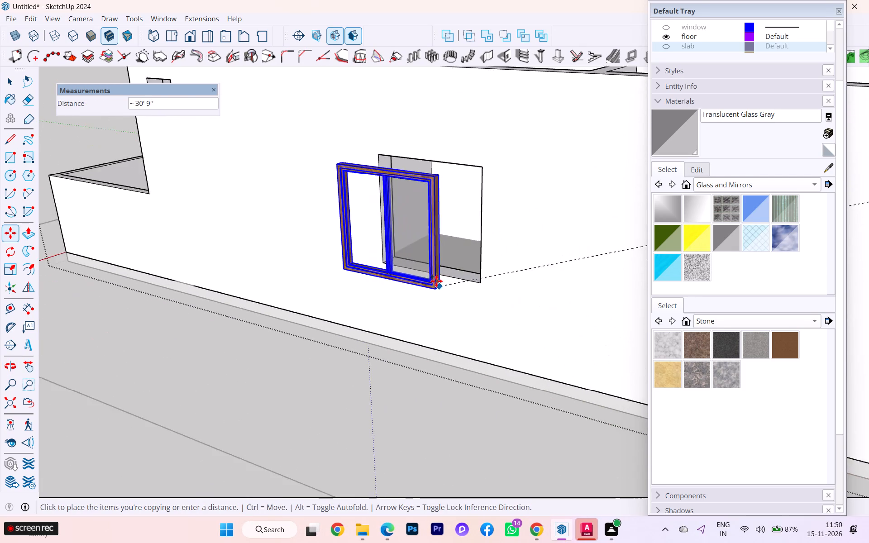
scroll(460, 281, "up", 2)
scroll(461, 281, "down", 1)
scroll(461, 281, "up", 7)
scroll(498, 279, "up", 7)
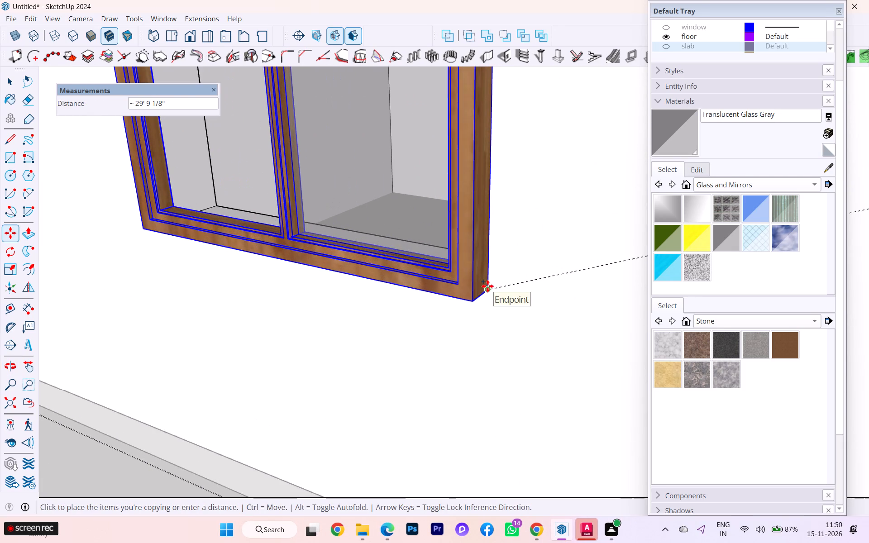
left_click(487, 267)
Move the opposite wall's window copy by its lower outer corner onto the opening's lower outer corner.
left_click(473, 278)
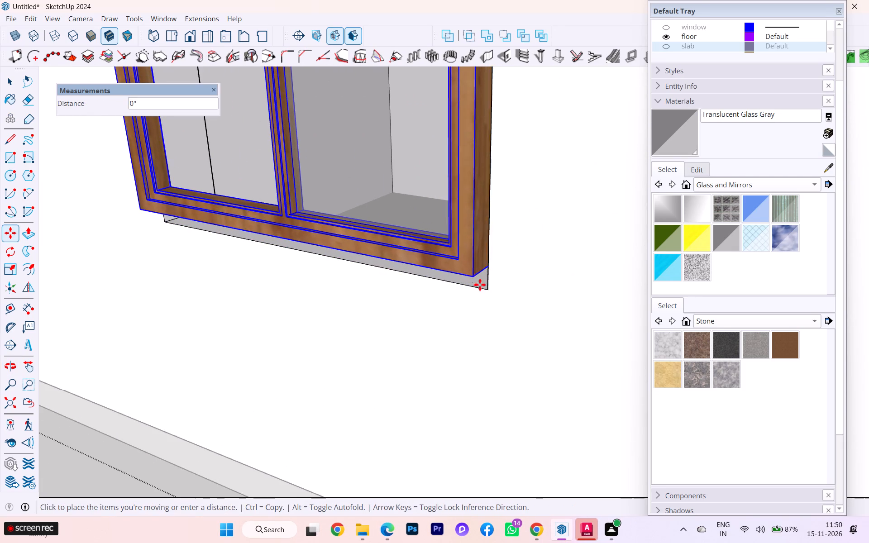
left_click(487, 290)
scroll(352, 304, "down", 1)
scroll(346, 306, "up", 1)
scroll(344, 306, "down", 4)
scroll(322, 309, "up", 2)
scroll(320, 309, "down", 1)
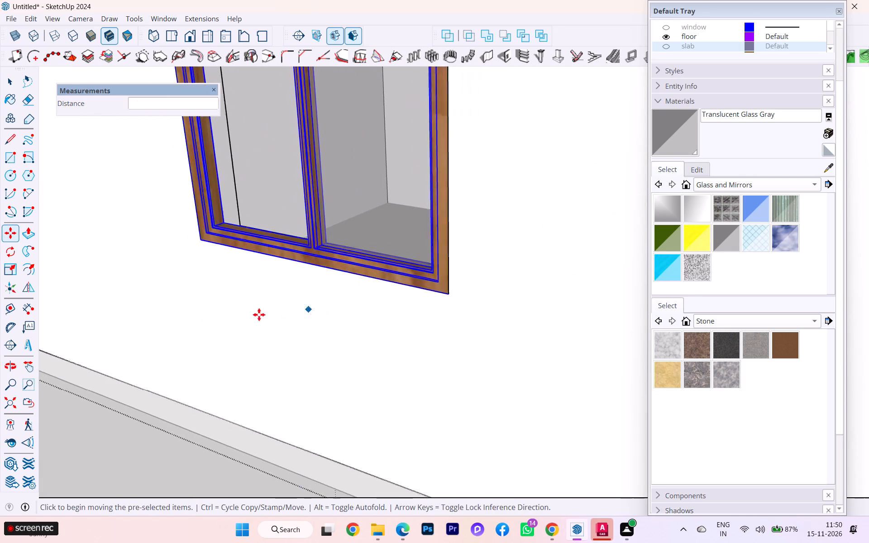
Examine how the window copy sits in the opposite long wall's opening, around its lower corner and frame.
scroll(259, 314, "down", 2)
middle_click_drag(197, 324, 224, 362)
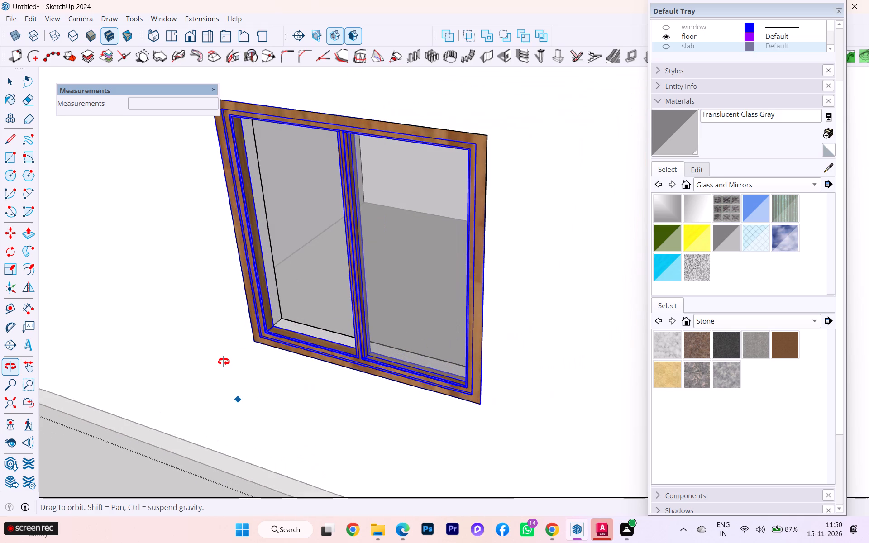
middle_click_drag(224, 362, 268, 362)
middle_click_drag(238, 379, 153, 397)
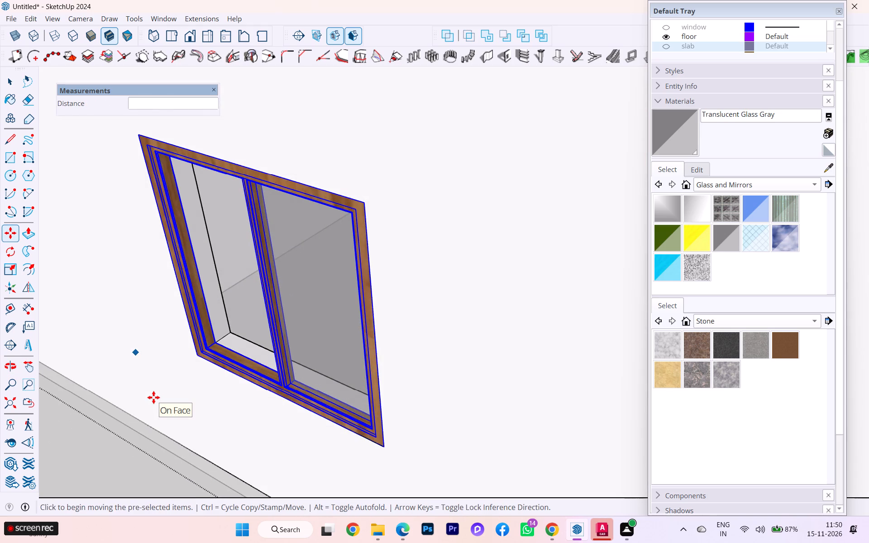
scroll(153, 397, "down", 1)
scroll(241, 367, "up", 2)
scroll(241, 367, "down", 1)
scroll(241, 367, "up", 4)
scroll(199, 372, "down", 2)
scroll(199, 372, "up", 2)
scroll(199, 372, "down", 2)
scroll(198, 372, "up", 1)
scroll(198, 372, "down", 1)
scroll(197, 372, "up", 2)
scroll(195, 365, "down", 1)
scroll(195, 365, "up", 1)
scroll(194, 365, "down", 3)
scroll(194, 365, "up", 19)
scroll(186, 358, "down", 1)
scroll(196, 357, "up", 4)
scroll(252, 358, "up", 4)
scroll(210, 367, "down", 1)
middle_click_drag(192, 367, 272, 350)
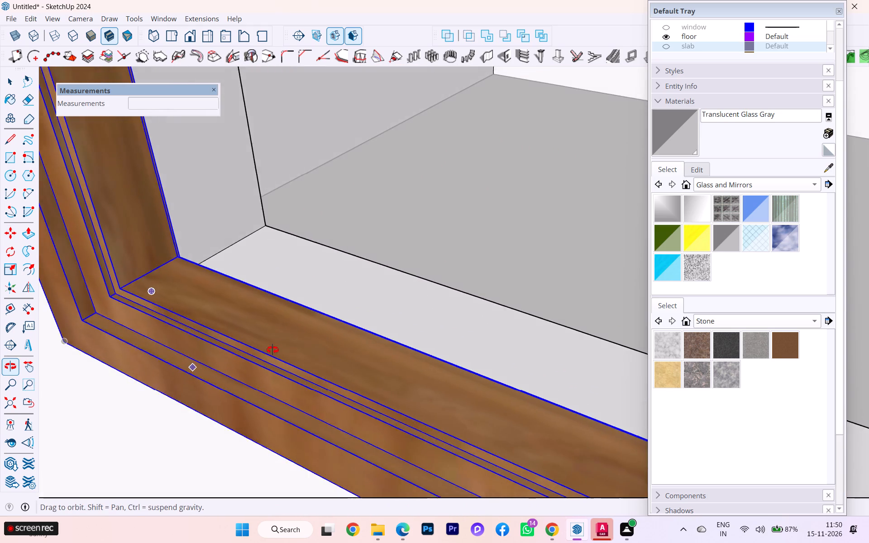
middle_click_drag(272, 350, 489, 266)
middle_click_drag(308, 281, 219, 294)
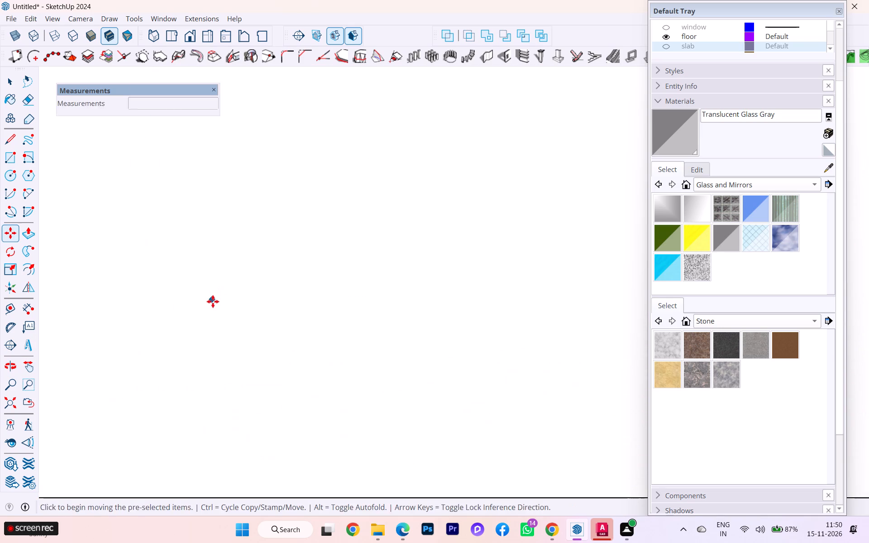
middle_click(212, 301)
left_click(7, 411)
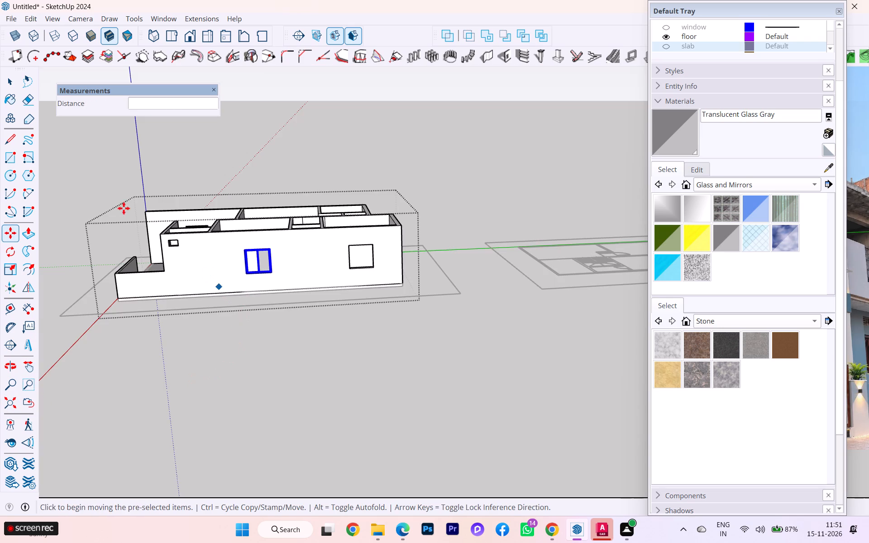
Inspect the opposite wall's window copy and its pane areas by probing what can be selected inside the frame.
left_click(9, 82)
left_click(158, 277)
scroll(257, 259, "up", 3)
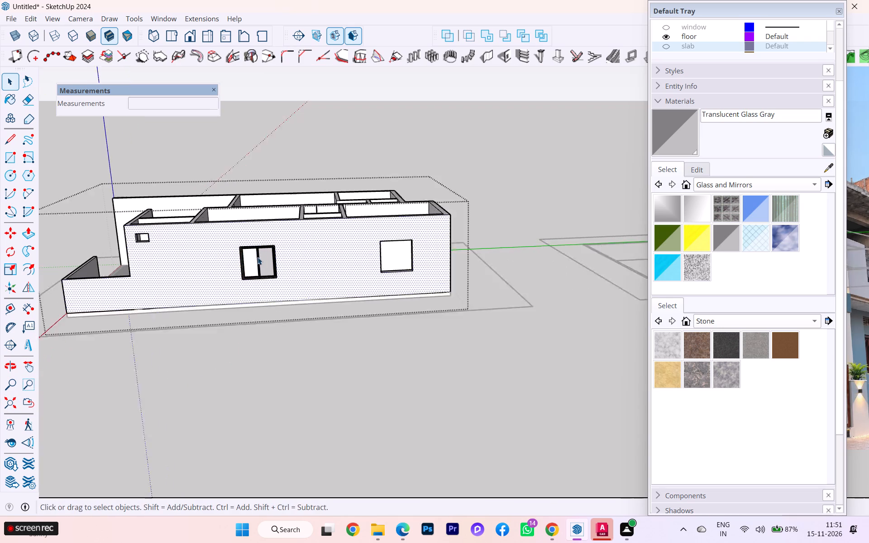
scroll(258, 257, "up", 1)
scroll(258, 257, "down", 1)
scroll(261, 258, "up", 5)
scroll(270, 265, "down", 1)
scroll(272, 267, "up", 5)
scroll(236, 260, "down", 2)
scroll(236, 260, "up", 8)
scroll(236, 260, "down", 1)
scroll(236, 260, "up", 1)
scroll(245, 267, "down", 1)
scroll(245, 267, "up", 1)
scroll(249, 270, "down", 1)
middle_click_drag(250, 271, 213, 334)
double_click(210, 333)
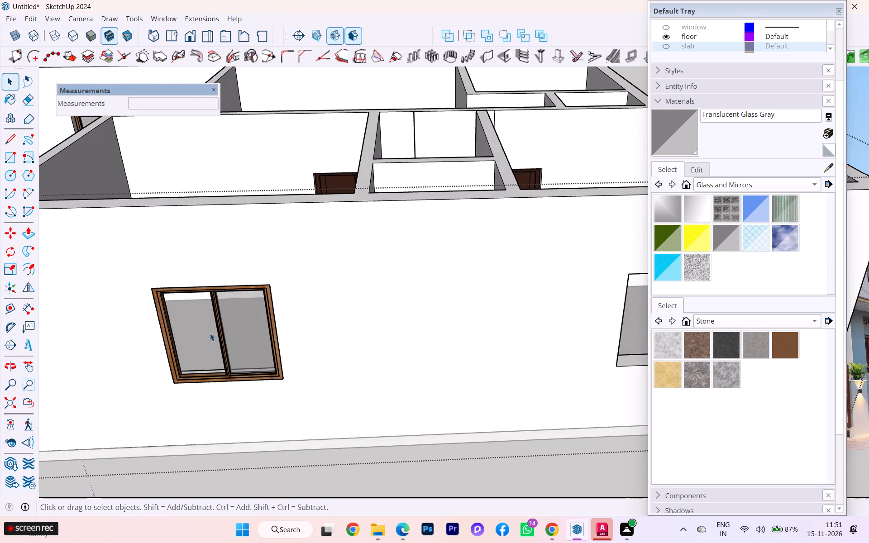
left_click(210, 333)
left_click(207, 337)
triple_click(207, 334)
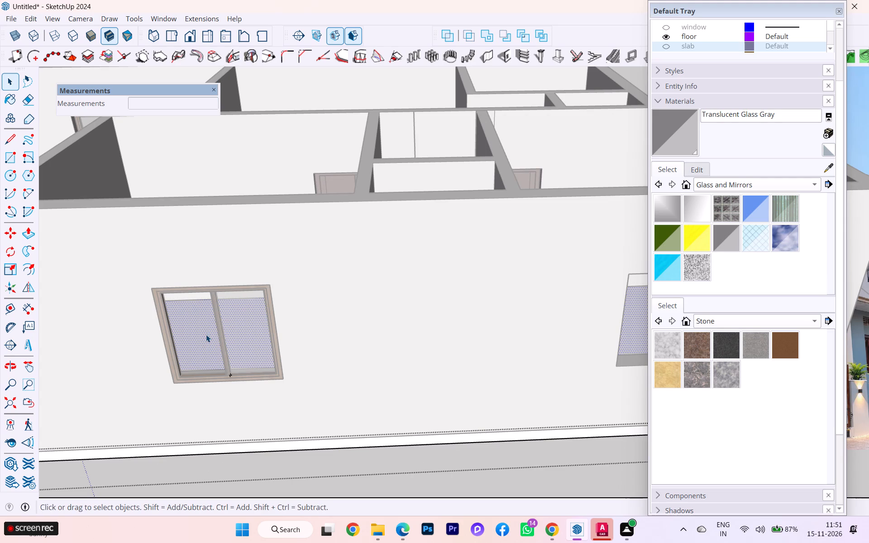
scroll(328, 324, "down", 2)
scroll(340, 324, "up", 1)
scroll(344, 325, "down", 1)
left_click(342, 458)
left_click(217, 315)
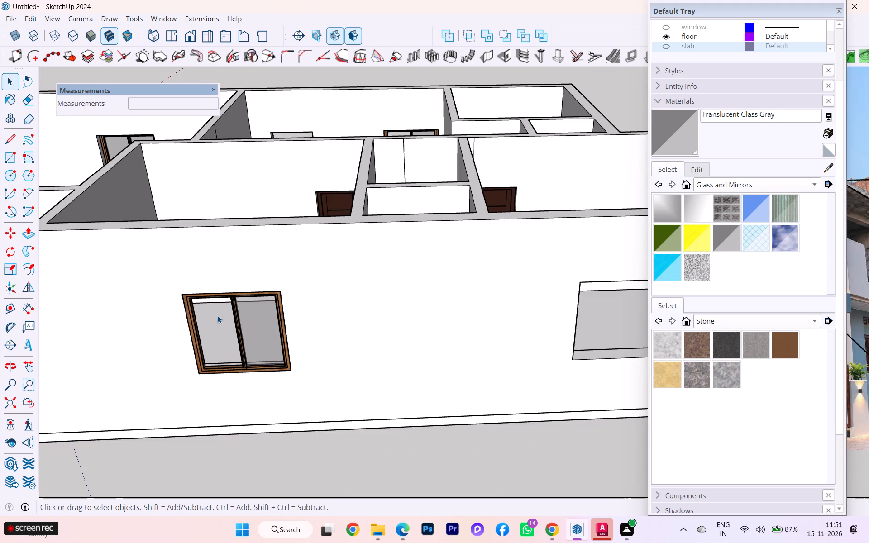
triple_click(217, 315)
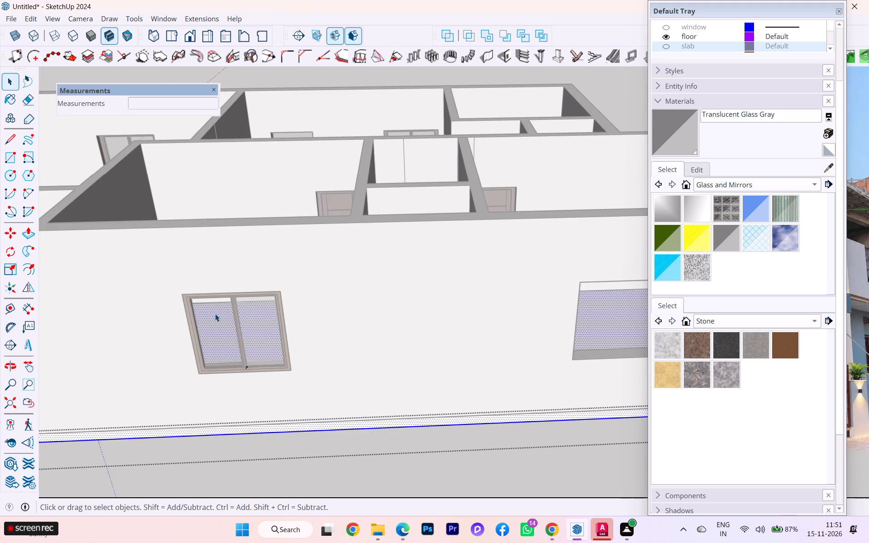
scroll(224, 321, "up", 3)
scroll(225, 323, "down", 5)
middle_click_drag(221, 338, 196, 362)
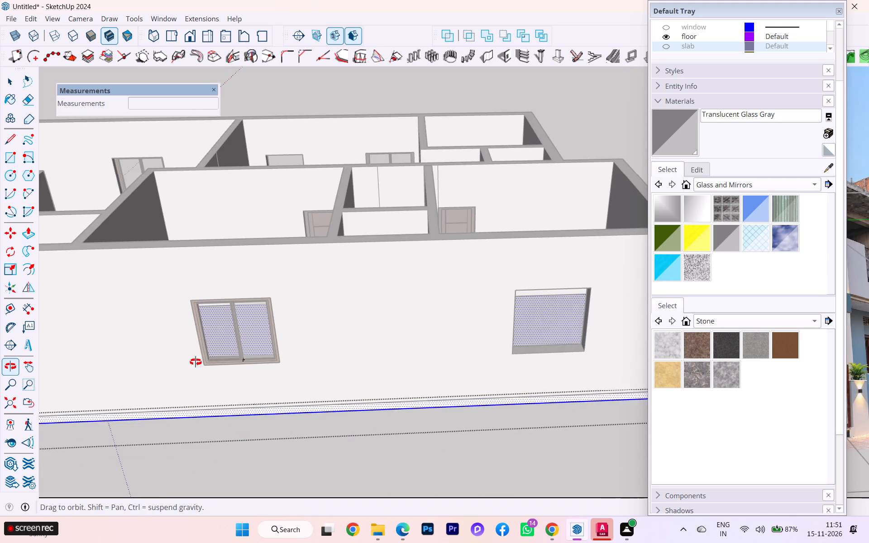
middle_click_drag(196, 362, 49, 458)
scroll(74, 421, "up", 1)
middle_click_drag(184, 254, 328, 135)
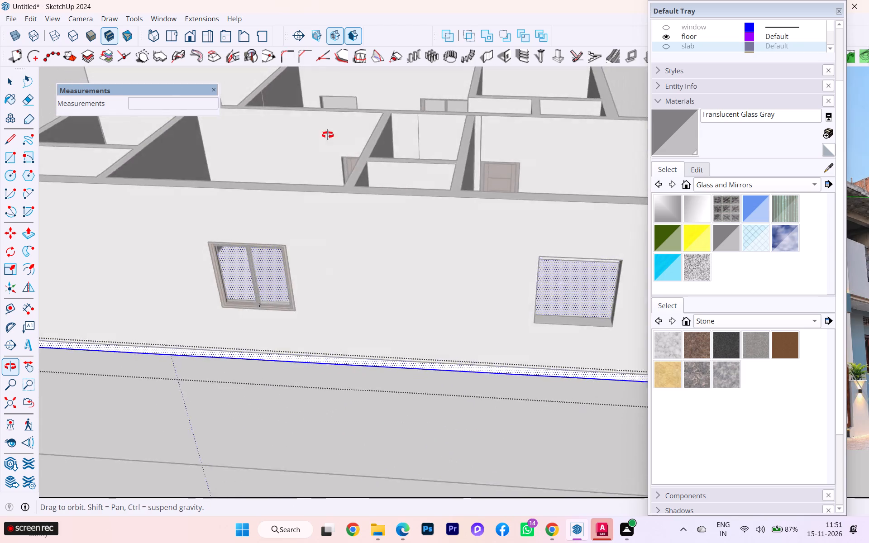
middle_click_drag(328, 135, 340, 98)
left_click(261, 357)
left_click(267, 243)
triple_click(268, 242)
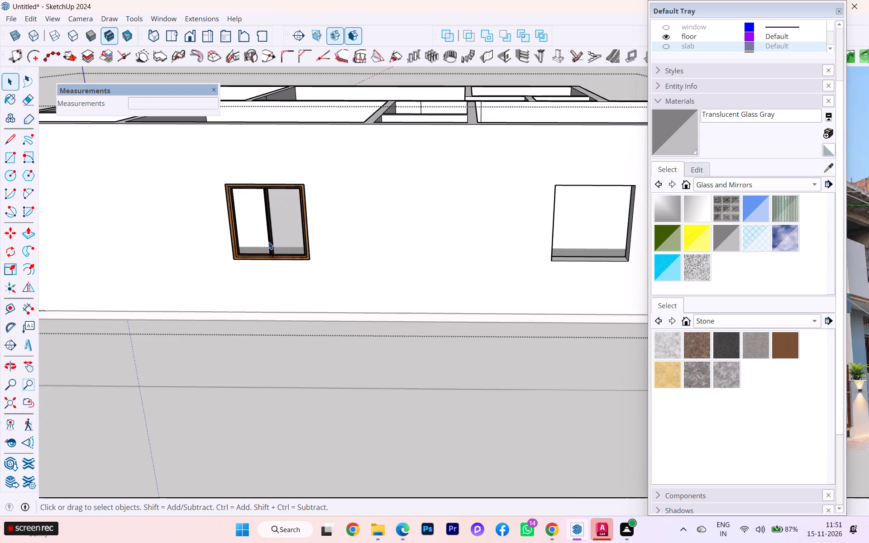
left_click(257, 237)
left_click(257, 237)
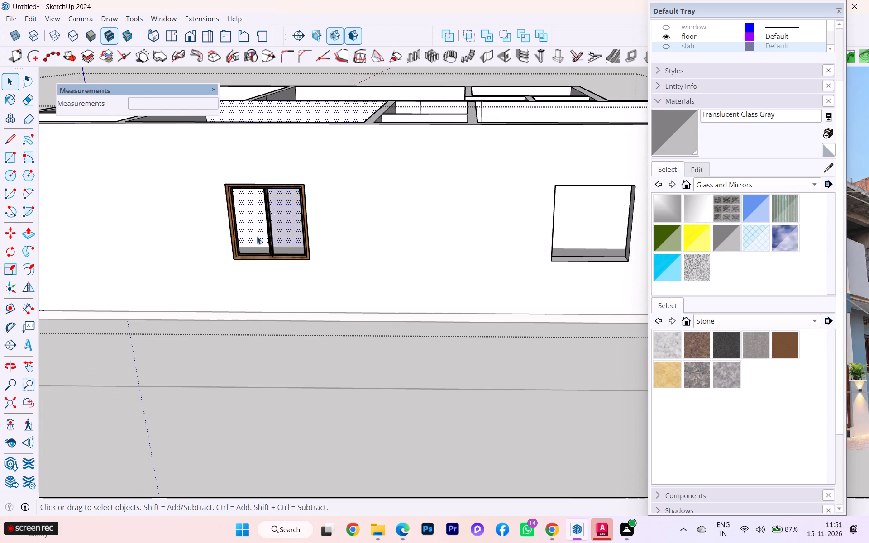
scroll(257, 235, "down", 1)
middle_click_drag(258, 254, 215, 362)
scroll(225, 287, "up", 1)
scroll(225, 287, "down", 1)
scroll(225, 287, "up", 4)
scroll(225, 287, "down", 2)
scroll(225, 287, "up", 9)
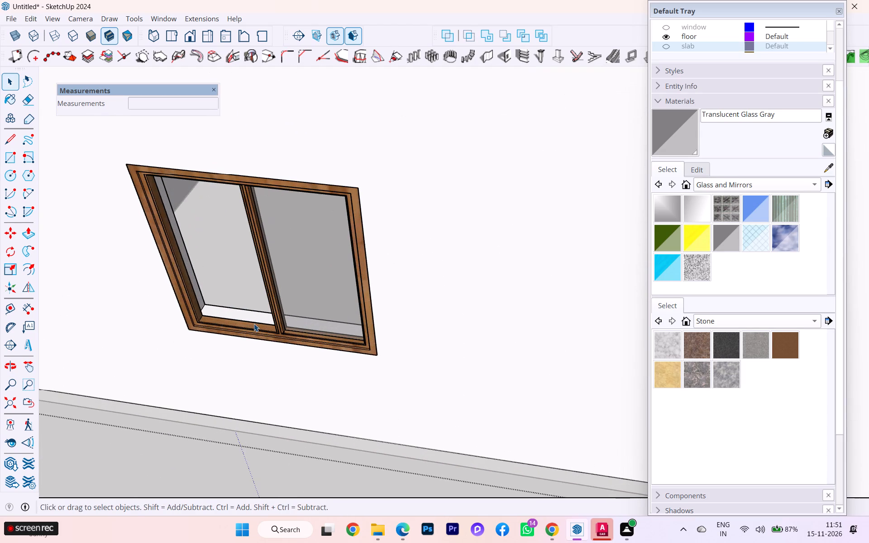
Delete the window copy from the opposite long wall's opening.
left_click(254, 324)
key("Delete")
Inspect the fourth opening's window to check how its glass panes and wooden frame are grouped.
scroll(196, 331, "down", 3)
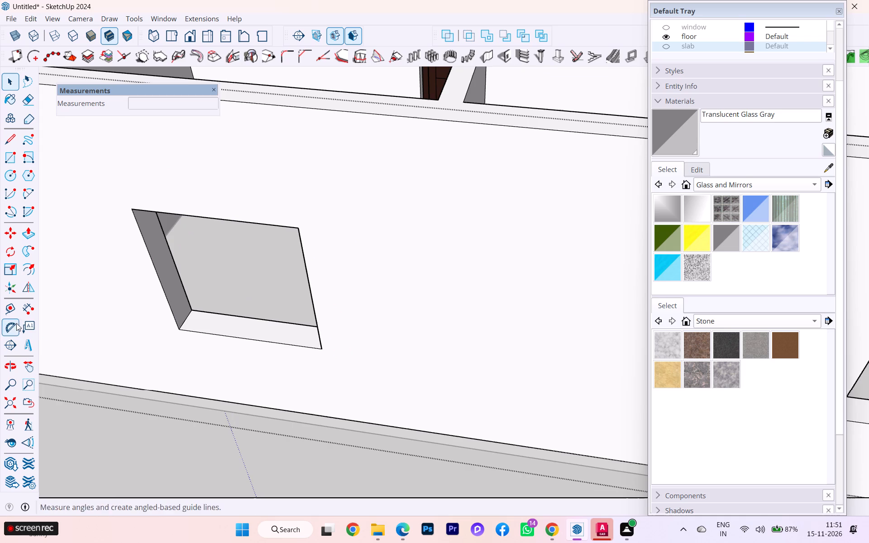
scroll(12, 325, "down", 2)
scroll(3, 328, "up", 1)
scroll(2, 328, "down", 3)
scroll(0, 329, "up", 1)
scroll(203, 291, "down", 2)
scroll(219, 293, "up", 1)
scroll(222, 293, "down", 13)
scroll(273, 283, "up", 1)
scroll(165, 295, "down", 8)
middle_click_drag(215, 293, 467, 236)
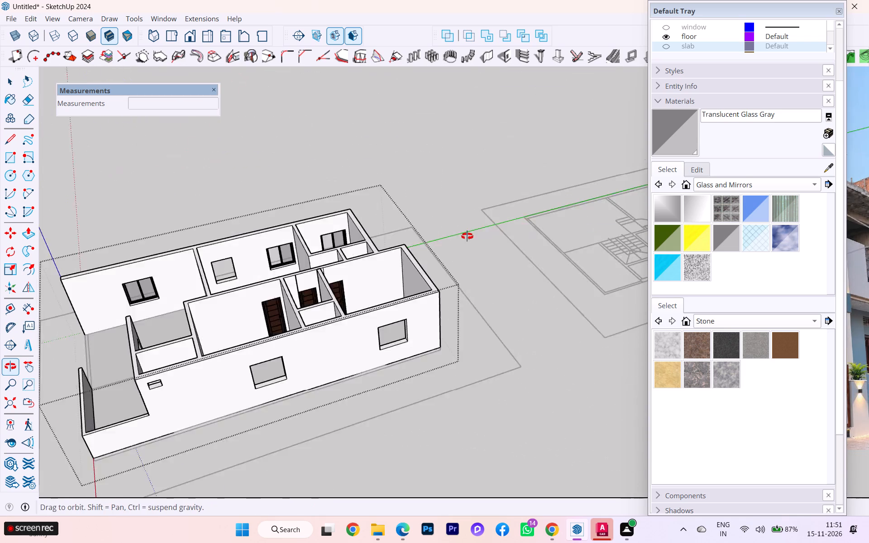
middle_click_drag(467, 236, 671, 163)
scroll(457, 307, "up", 4)
scroll(237, 327, "down", 2)
scroll(236, 327, "up", 1)
scroll(233, 329, "down", 2)
middle_click_drag(194, 337, 550, 368)
scroll(544, 373, "up", 1)
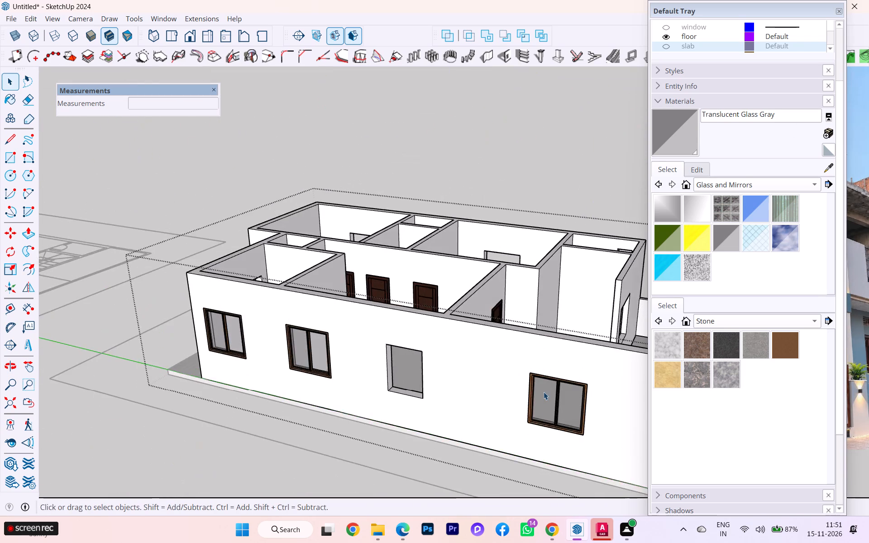
scroll(544, 392, "up", 5)
scroll(557, 419, "down", 1)
scroll(557, 419, "up", 1)
scroll(557, 419, "down", 1)
scroll(557, 419, "up", 6)
scroll(577, 419, "down", 2)
scroll(577, 419, "up", 2)
double_click(539, 424)
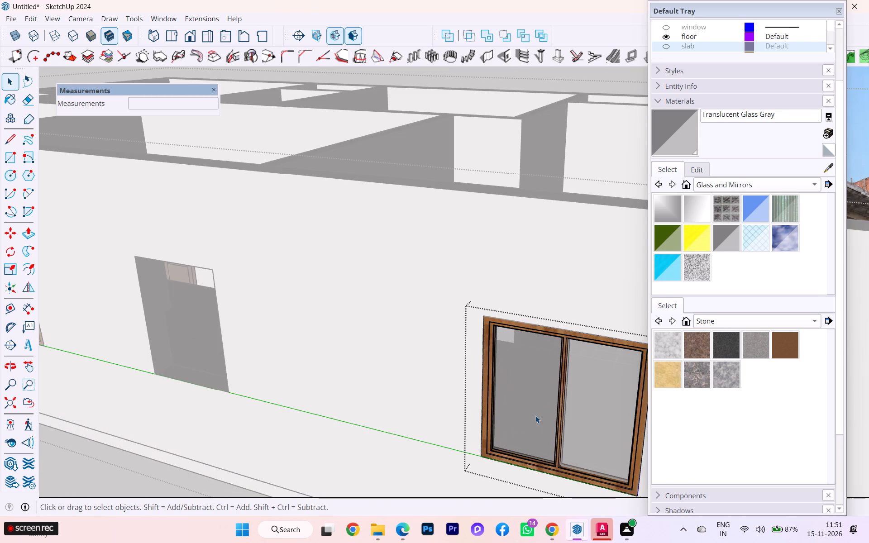
left_click(535, 414)
left_click(587, 428)
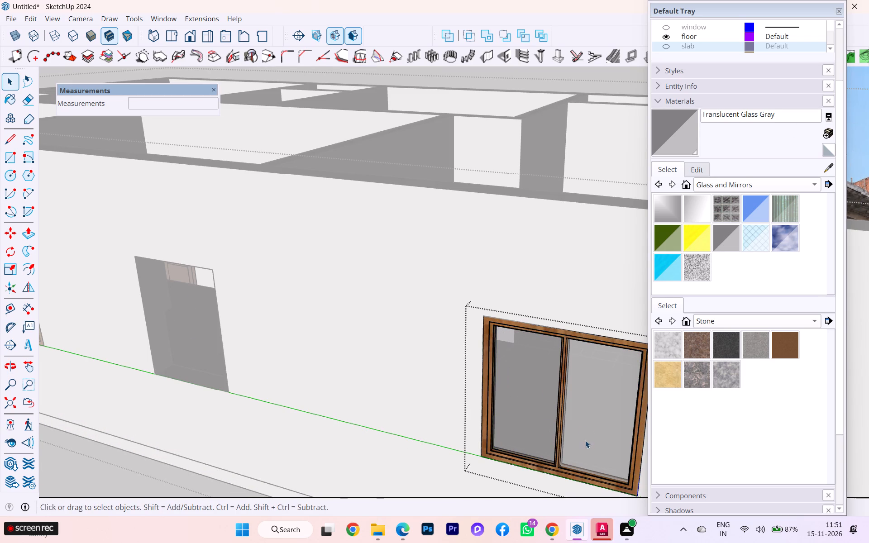
scroll(549, 424, "down", 3)
left_click(248, 478)
left_click(586, 437)
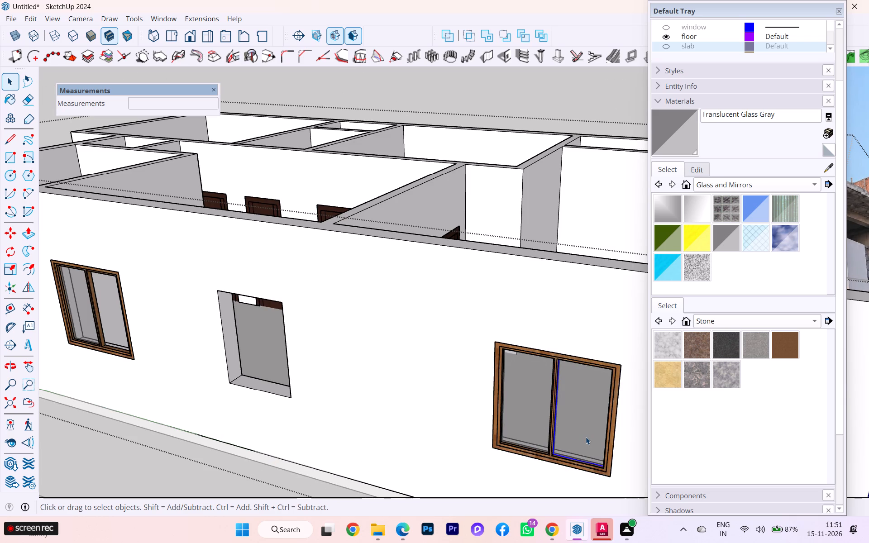
left_click(509, 433)
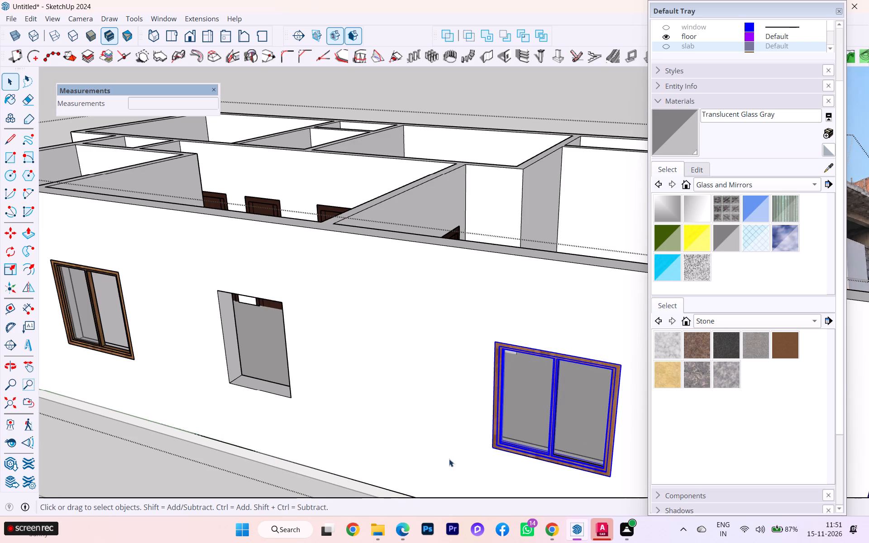
left_click(231, 477)
left_click(526, 425)
triple_click(526, 425)
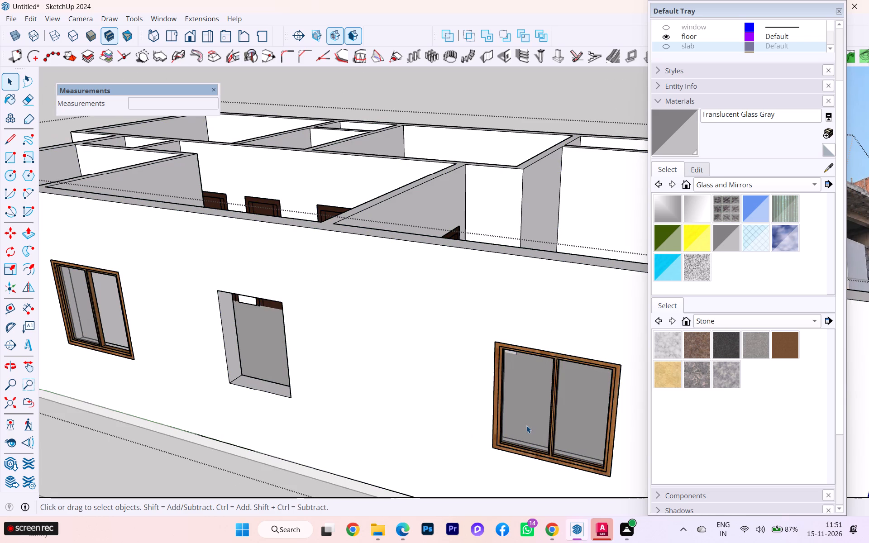
double_click(537, 428)
left_click(537, 428)
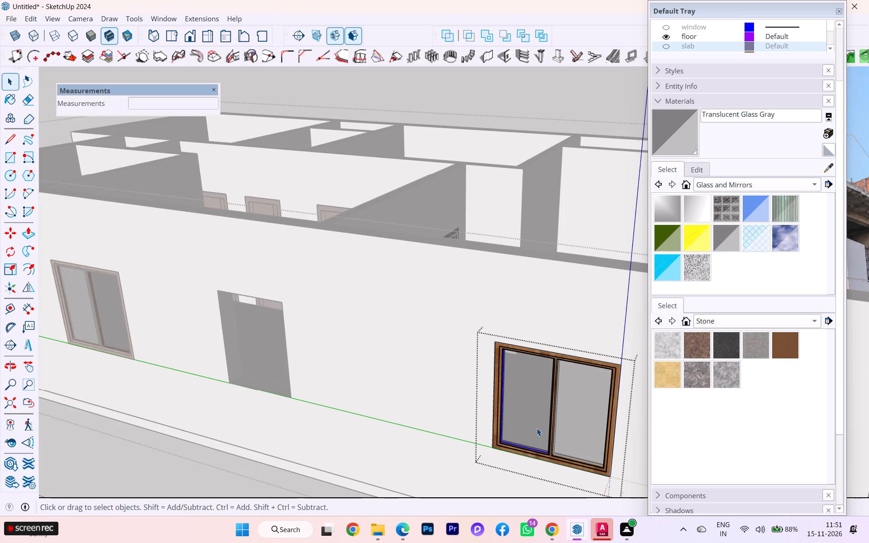
left_click(563, 429, "ctrl")
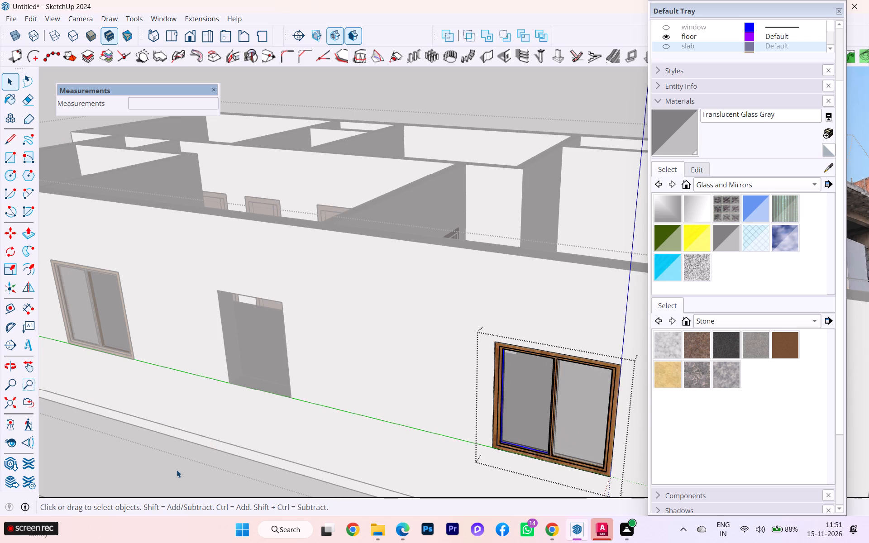
Select the fourth opening's wooden window together with both glass panes and make them one group.
left_click(177, 470)
left_click(507, 425, "ctrl")
left_click(563, 428, "ctrl")
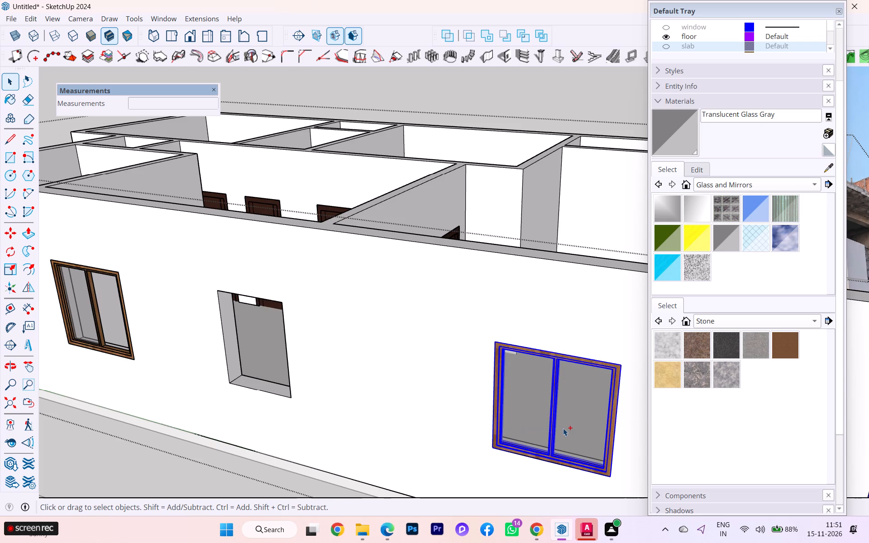
left_click(519, 421, "ctrl")
right_click(519, 421)
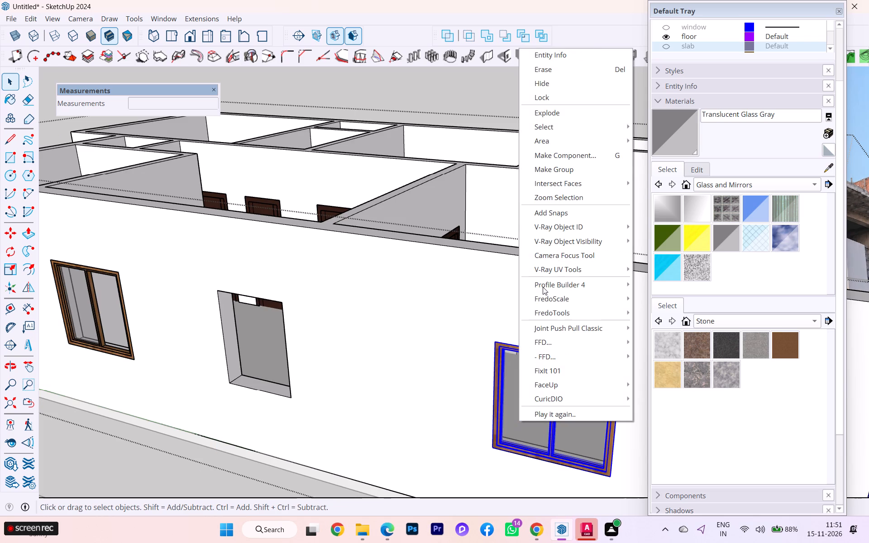
left_click(554, 176)
left_click(550, 171)
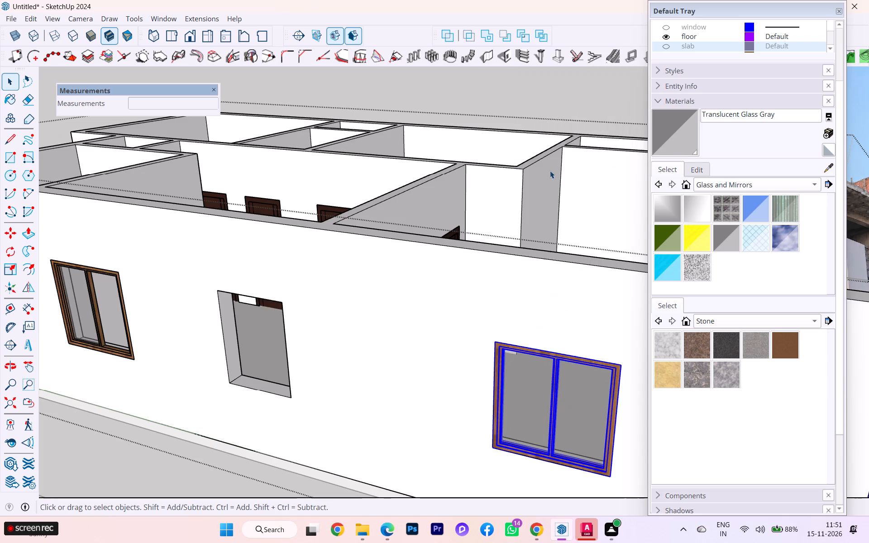
Delete the window copies from the corner opening and the second opening of the same long wall.
scroll(435, 327, "down", 1)
scroll(429, 329, "up", 1)
scroll(427, 329, "down", 4)
middle_click_drag(158, 334, 309, 308)
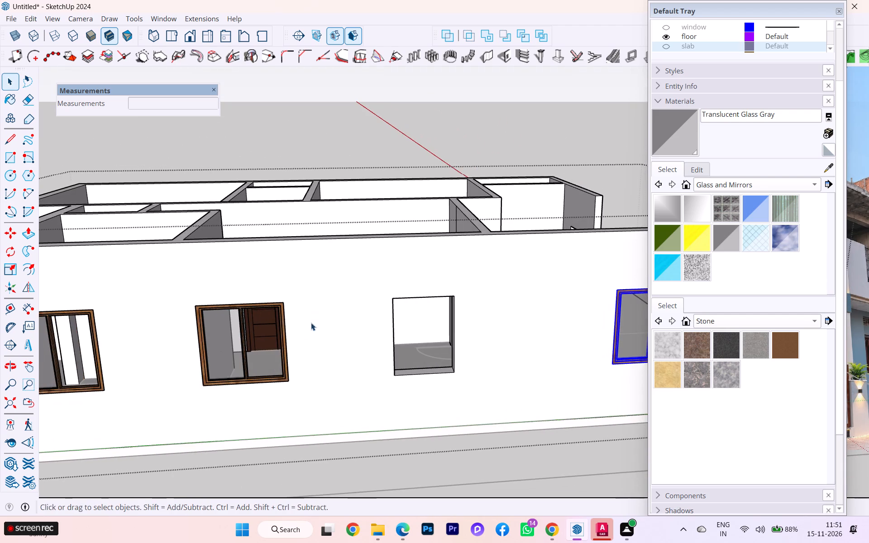
scroll(292, 326, "down", 4)
left_click(156, 359)
left_click(151, 364)
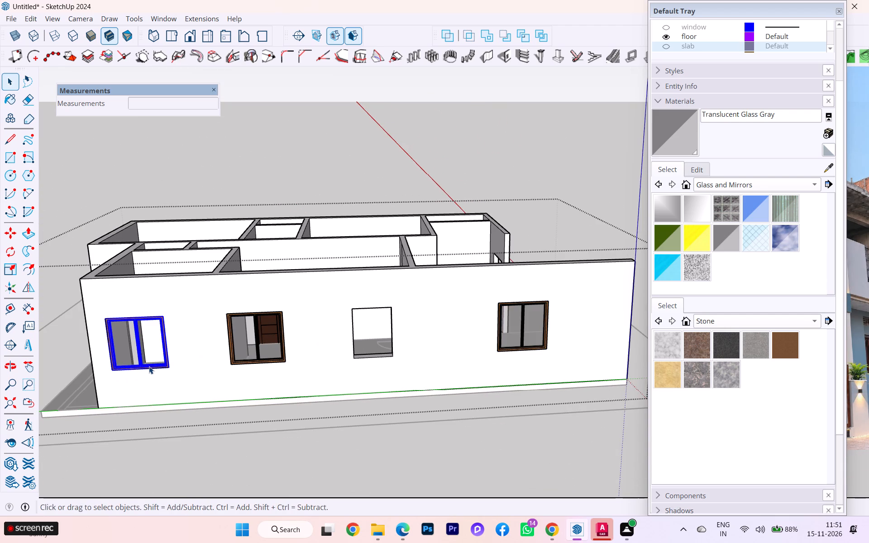
key("Delete")
left_click(244, 361)
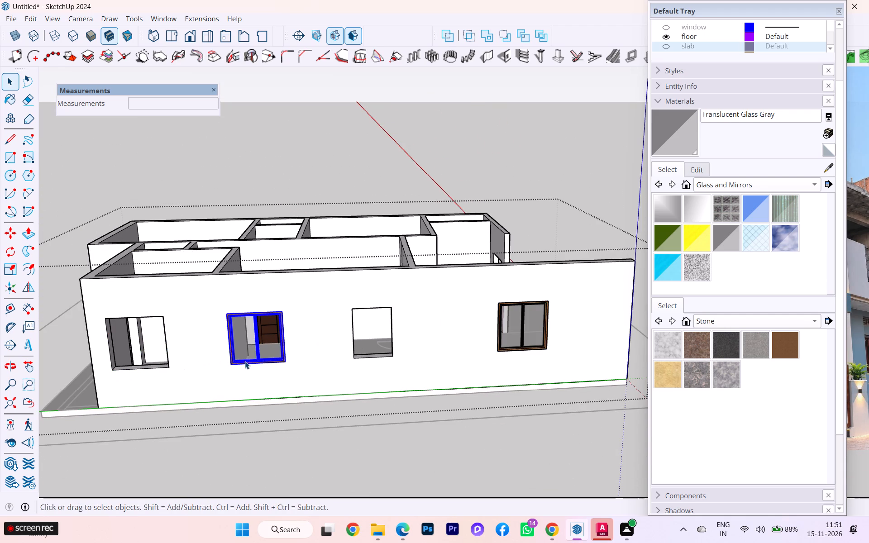
key("Delete")
Copy the regrouped wooden window with its glass panes from the fourth opening into the second opening of the same long wall.
left_click(503, 341)
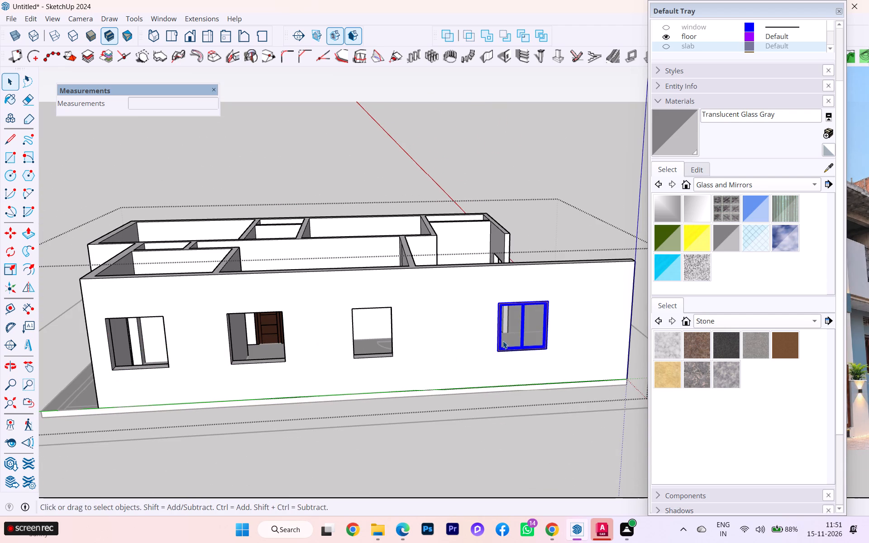
scroll(503, 342, "up", 3)
key("m")
key("Return")
scroll(504, 345, "up", 4)
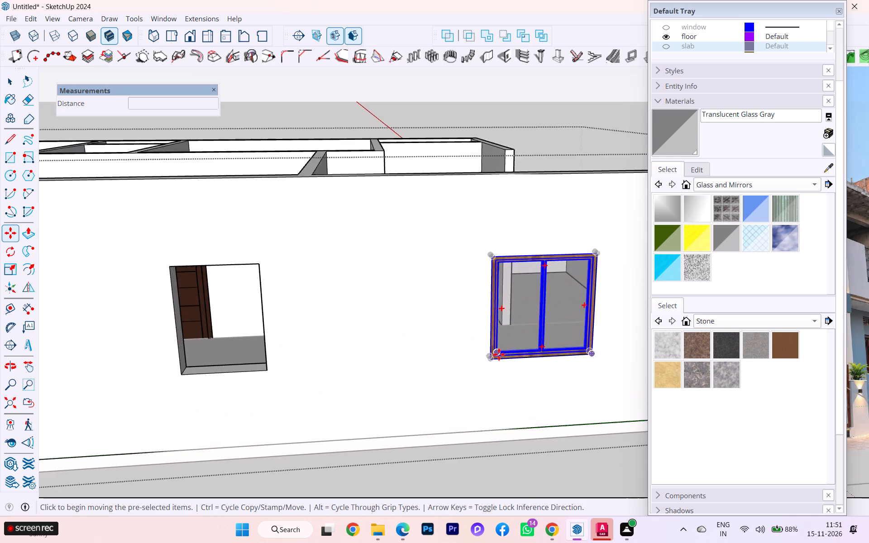
scroll(499, 354, "up", 2)
scroll(496, 358, "down", 1)
scroll(496, 359, "up", 2)
left_click(490, 362)
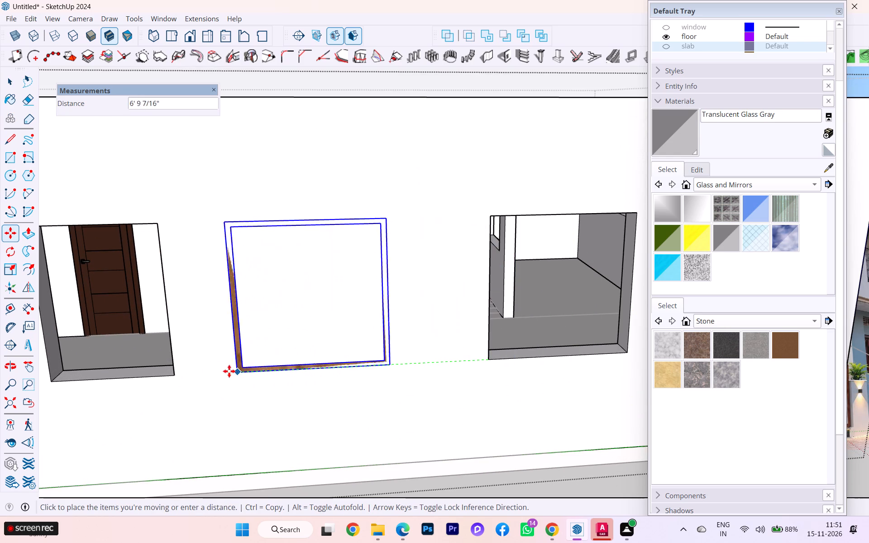
scroll(449, 353, "down", 6)
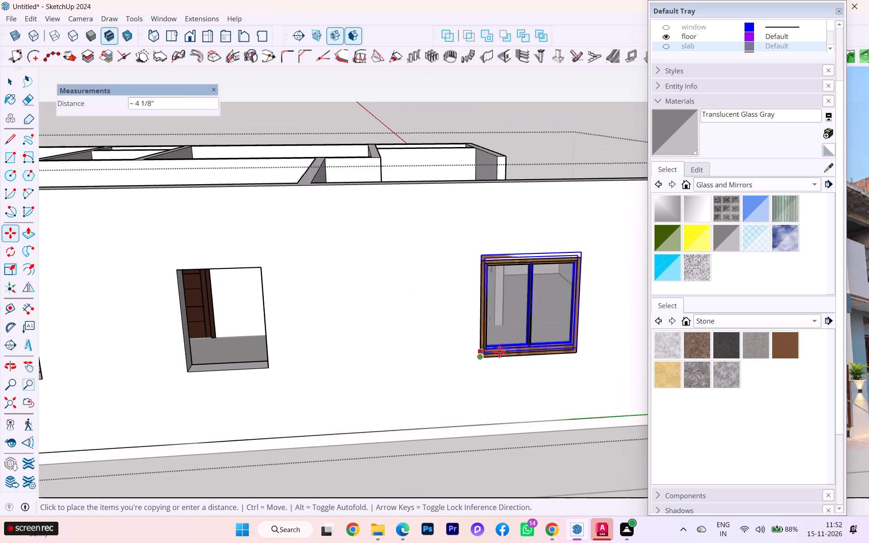
scroll(499, 352, "down", 5)
scroll(503, 364, "up", 1)
scroll(503, 364, "down", 1)
scroll(273, 364, "up", 3)
scroll(198, 364, "up", 2)
scroll(198, 364, "down", 3)
scroll(198, 364, "up", 1)
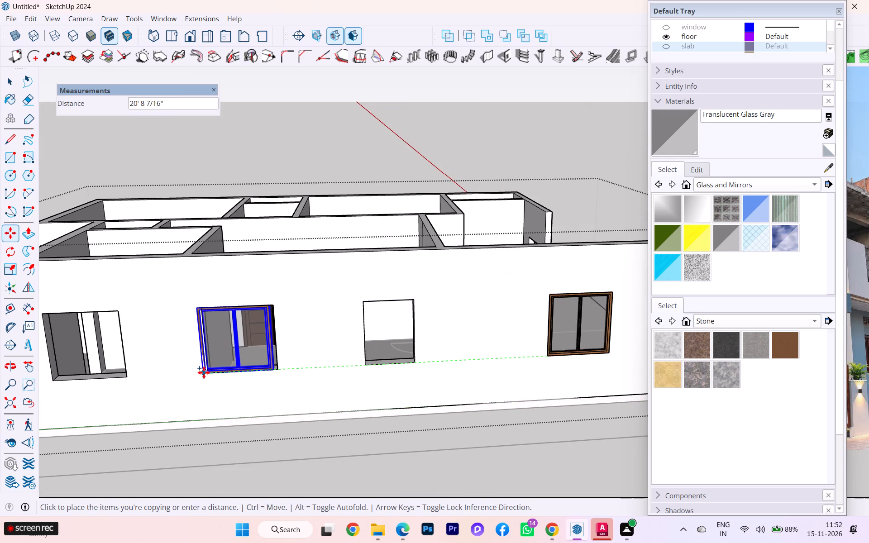
left_click(205, 376)
Copy the second opening's window about 8' 7" along the same wall into the corner opening.
scroll(231, 347, "up", 7)
scroll(323, 347, "up", 5)
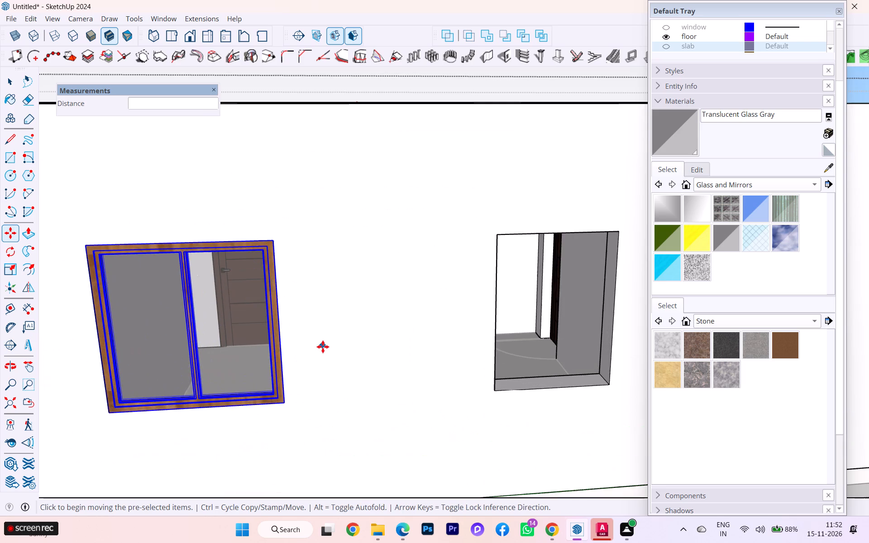
scroll(284, 345, "up", 2)
scroll(206, 349, "up", 5)
scroll(206, 349, "down", 2)
scroll(206, 349, "up", 3)
scroll(206, 349, "down", 1)
scroll(206, 349, "up", 1)
scroll(307, 339, "down", 2)
scroll(308, 339, "up", 2)
scroll(308, 339, "down", 4)
middle_click_drag(329, 386, 345, 460)
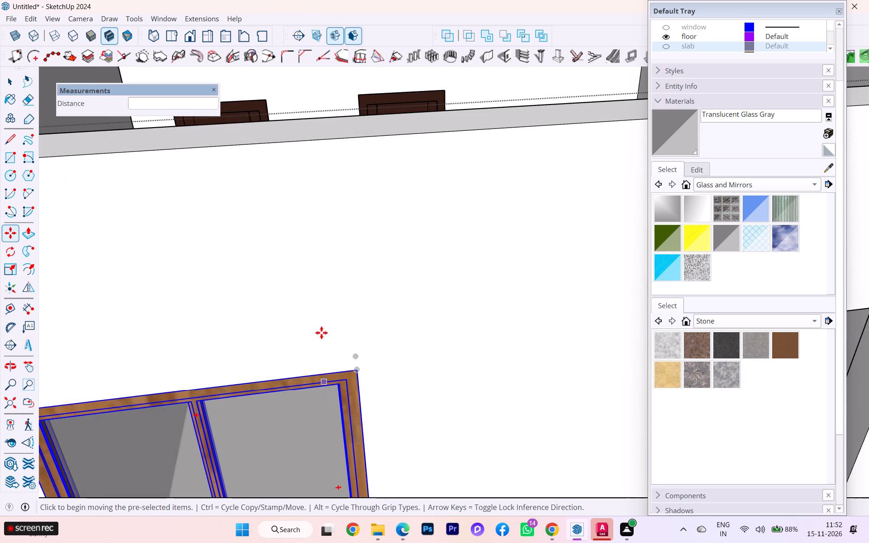
scroll(315, 271, "down", 3)
scroll(314, 255, "up", 1)
scroll(326, 231, "down", 5)
scroll(212, 410, "up", 3)
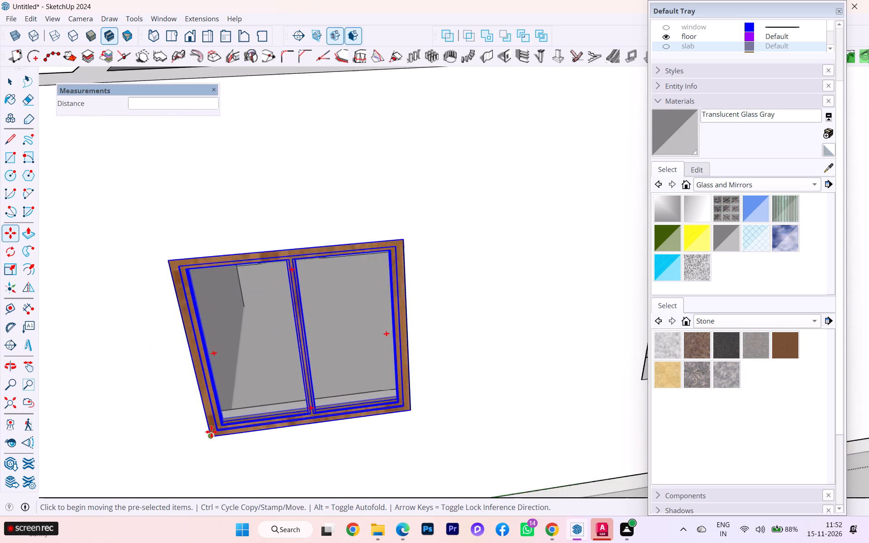
scroll(211, 432, "up", 2)
scroll(211, 432, "down", 1)
scroll(211, 432, "up", 2)
scroll(211, 432, "down", 1)
scroll(211, 432, "up", 3)
scroll(210, 441, "down", 1)
scroll(210, 441, "up", 3)
scroll(210, 443, "down", 1)
scroll(210, 443, "up", 3)
left_click(208, 437)
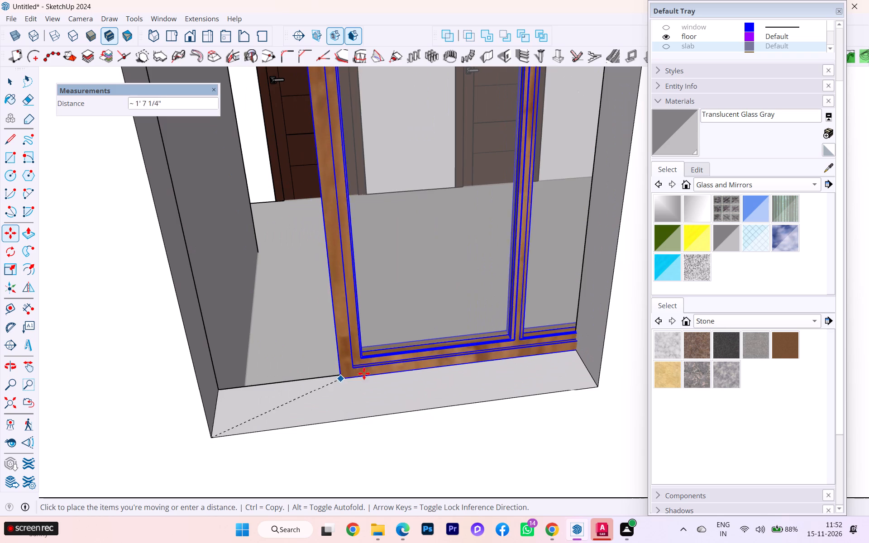
scroll(389, 364, "down", 2)
scroll(398, 364, "up", 2)
scroll(402, 364, "down", 2)
scroll(473, 353, "down", 2)
scroll(486, 351, "up", 1)
scroll(487, 351, "down", 9)
scroll(585, 339, "up", 3)
scroll(585, 339, "down", 4)
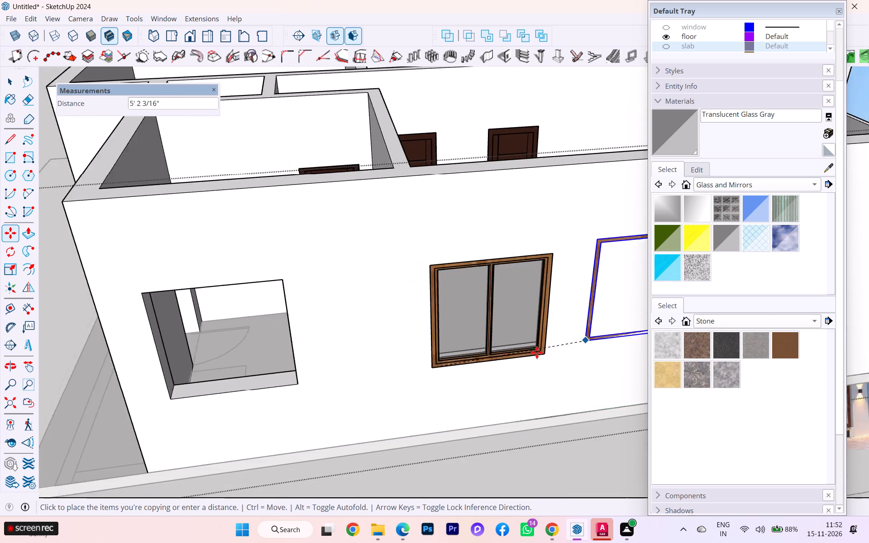
scroll(255, 389, "up", 4)
left_click(186, 395)
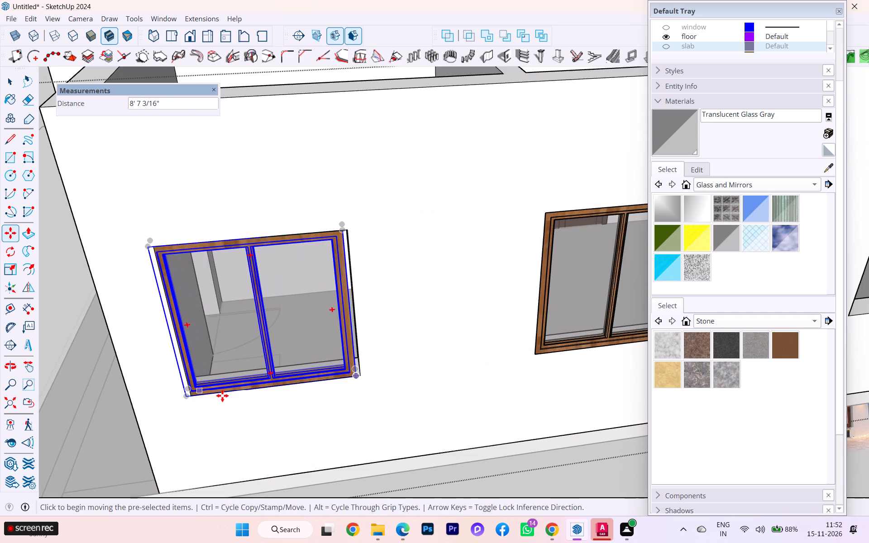
Shift the corner opening's window slightly along the wall so its frame fits the opening.
scroll(199, 396, "up", 4)
scroll(191, 399, "down", 1)
scroll(191, 399, "up", 2)
scroll(173, 395, "down", 2)
scroll(172, 395, "up", 6)
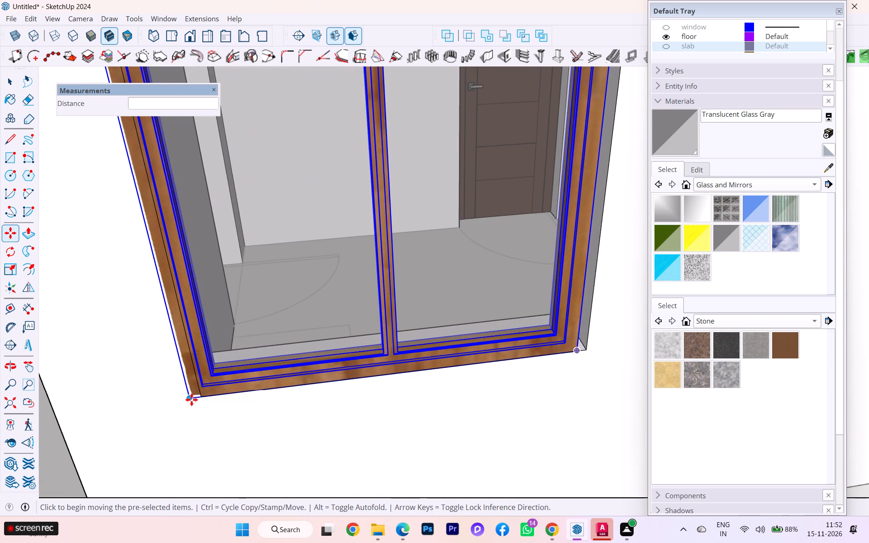
left_click(189, 400)
left_click(208, 400)
Copy the corner window across the house into the opposite long wall's end opening.
scroll(294, 377, "down", 1)
scroll(294, 377, "up", 2)
scroll(294, 377, "down", 8)
scroll(390, 369, "up", 1)
scroll(390, 369, "down", 1)
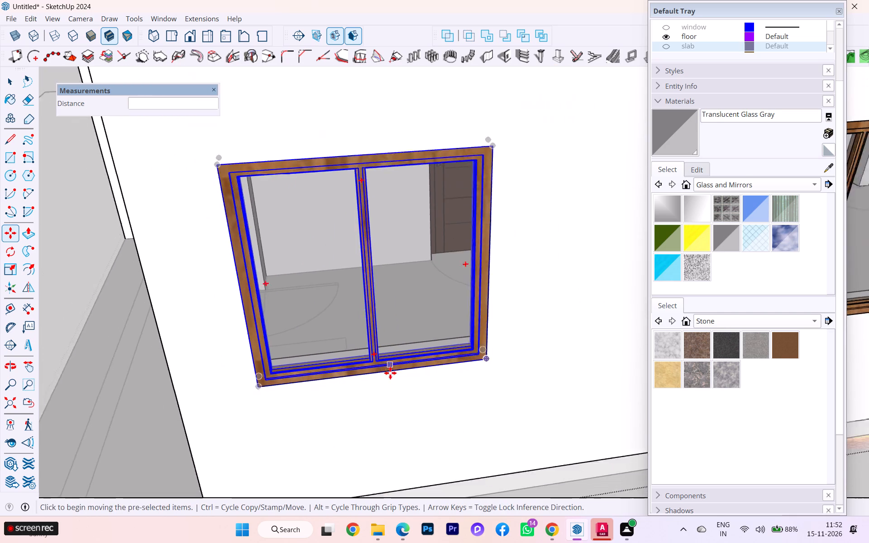
scroll(356, 341, "down", 6)
scroll(350, 340, "up", 1)
scroll(349, 340, "down", 5)
middle_click_drag(317, 356, 418, 410)
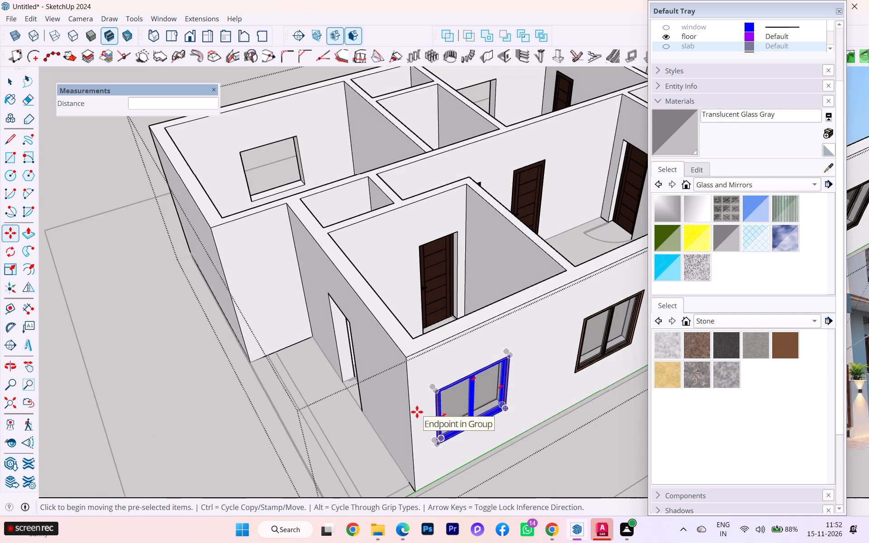
scroll(411, 416, "up", 2)
scroll(409, 417, "down", 1)
scroll(409, 417, "up", 3)
scroll(409, 418, "down", 8)
scroll(385, 412, "up", 1)
scroll(381, 411, "down", 3)
scroll(309, 384, "down", 1)
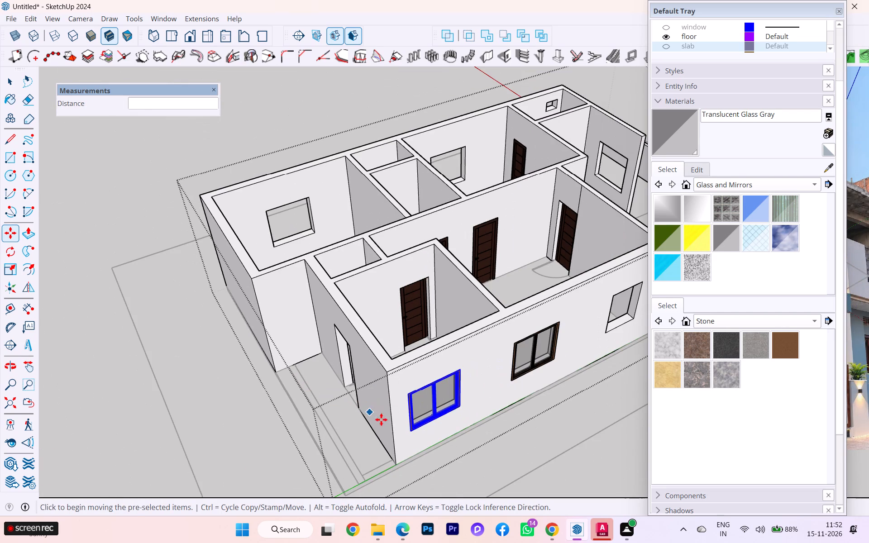
scroll(411, 435, "up", 1)
scroll(411, 435, "down", 3)
scroll(411, 435, "up", 5)
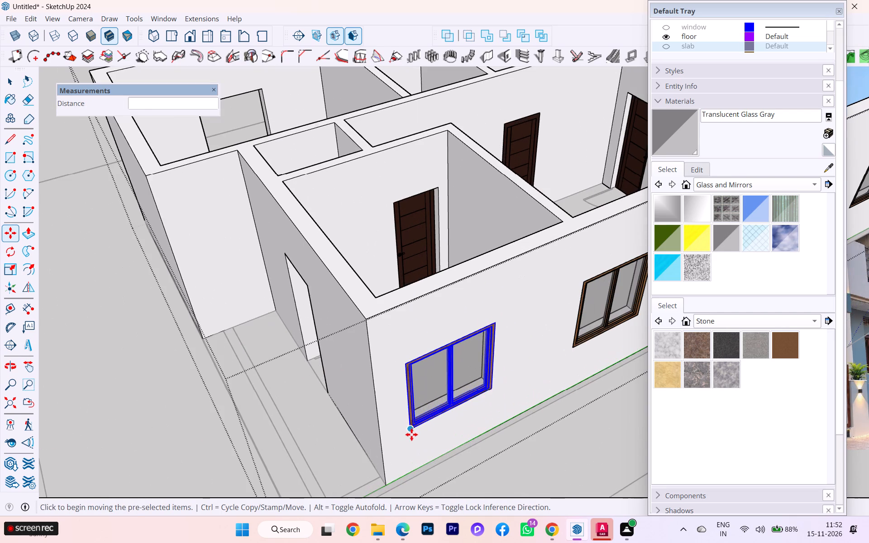
left_click(412, 432)
scroll(377, 375, "down", 3)
middle_click_drag(370, 381, 593, 377)
scroll(587, 377, "down", 1)
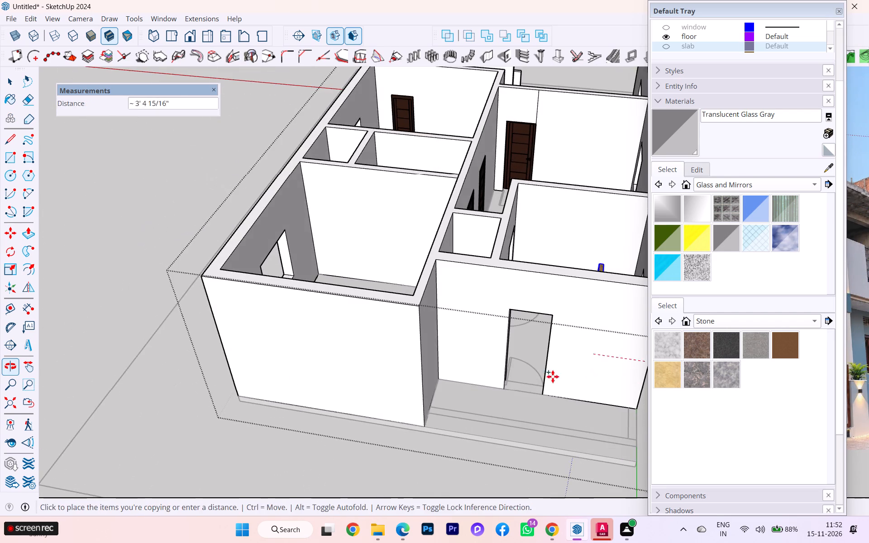
middle_click_drag(149, 377, 473, 381)
scroll(487, 293, "up", 3)
scroll(518, 324, "up", 3)
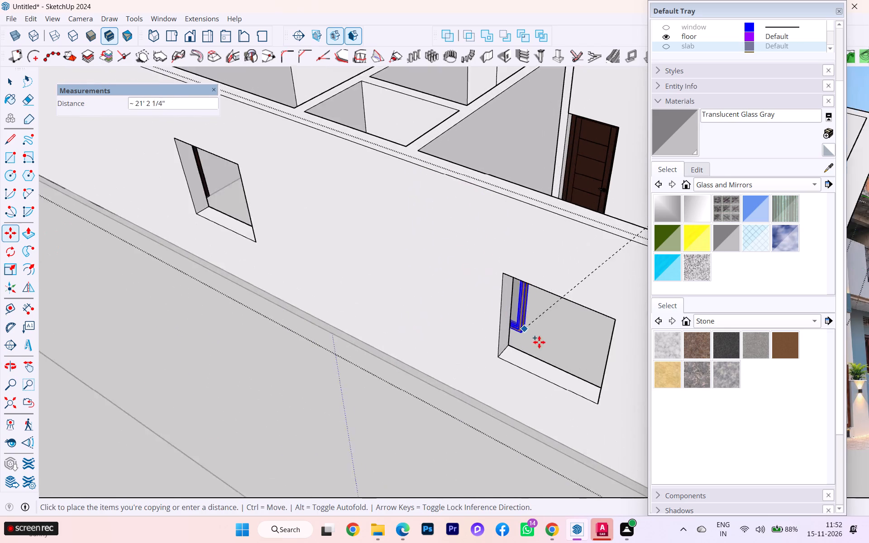
scroll(540, 362, "up", 4)
scroll(593, 421, "down", 2)
scroll(591, 418, "up", 1)
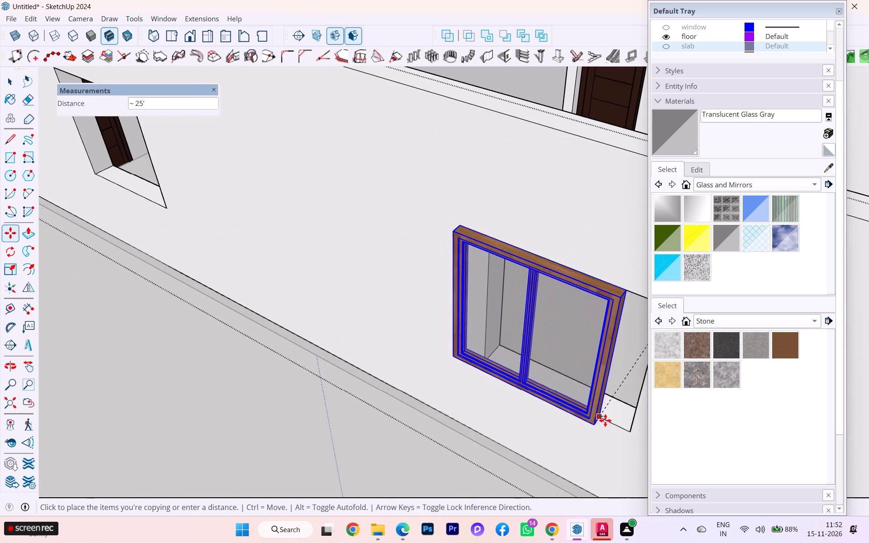
left_click(631, 427)
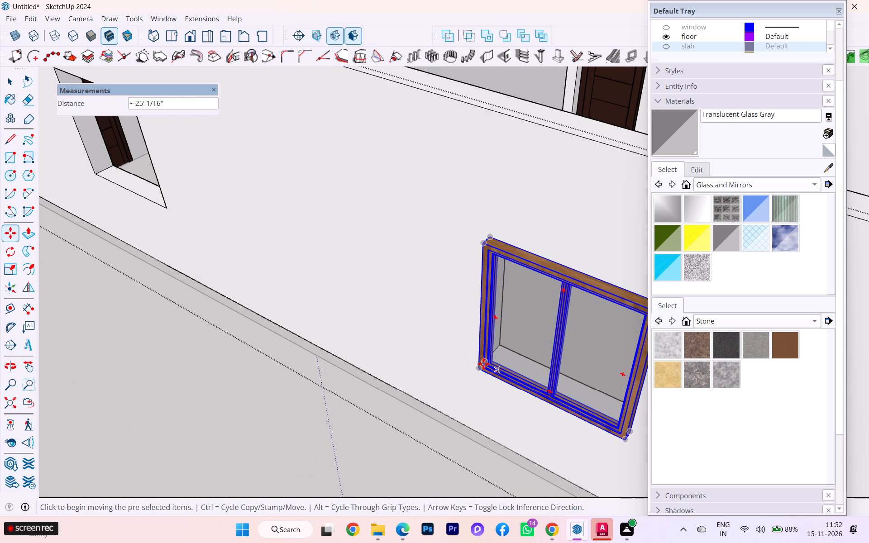
Move the opposite wall's end window about 3 5/16" so its lower frame corner fits the opening.
scroll(483, 364, "up", 4)
scroll(481, 370, "down", 2)
scroll(481, 370, "up", 1)
scroll(445, 367, "down", 3)
scroll(430, 363, "up", 1)
scroll(425, 361, "down", 1)
scroll(495, 383, "up", 3)
scroll(507, 389, "down", 1)
scroll(507, 389, "up", 2)
scroll(470, 365, "down", 1)
scroll(470, 365, "up", 5)
scroll(470, 365, "down", 1)
scroll(471, 372, "up", 3)
scroll(468, 381, "down", 2)
scroll(468, 381, "up", 3)
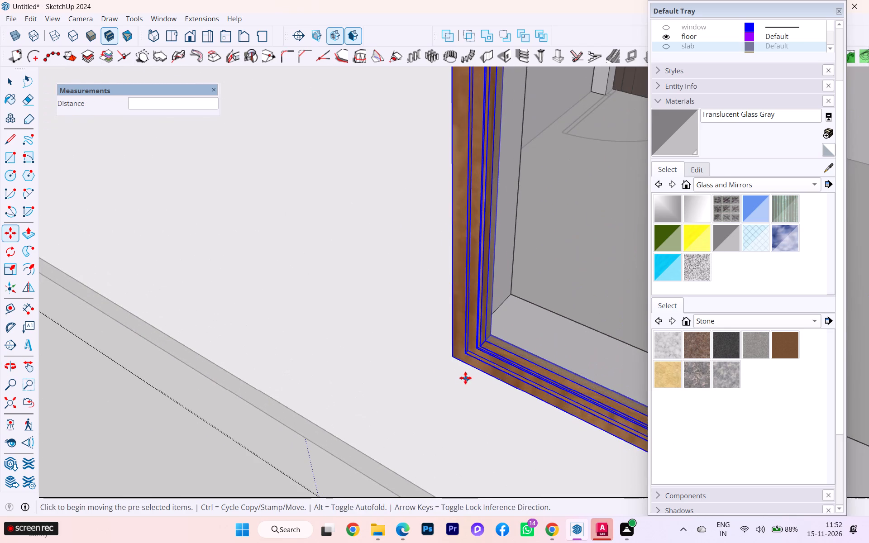
left_click(450, 357)
left_click(471, 342)
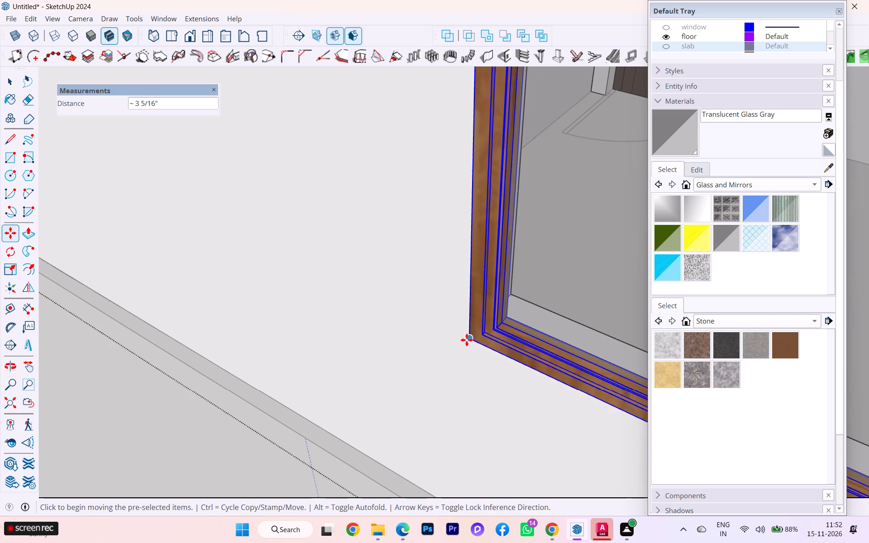
Copy the end window along the opposite long wall into its neighbouring large opening, aligning the lower frame corner with the opening's corner.
scroll(466, 340, "down", 1)
scroll(466, 340, "up", 1)
scroll(466, 340, "down", 13)
scroll(155, 341, "up", 2)
scroll(198, 339, "down", 2)
scroll(214, 338, "up", 1)
middle_click_drag(215, 338, 411, 347)
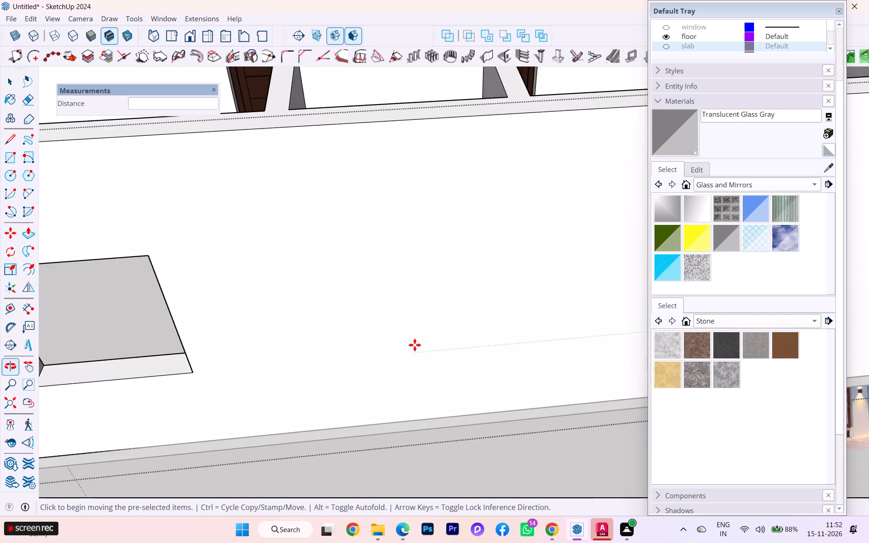
scroll(415, 345, "down", 3)
scroll(394, 346, "up", 1)
scroll(380, 346, "down", 3)
scroll(563, 343, "up", 4)
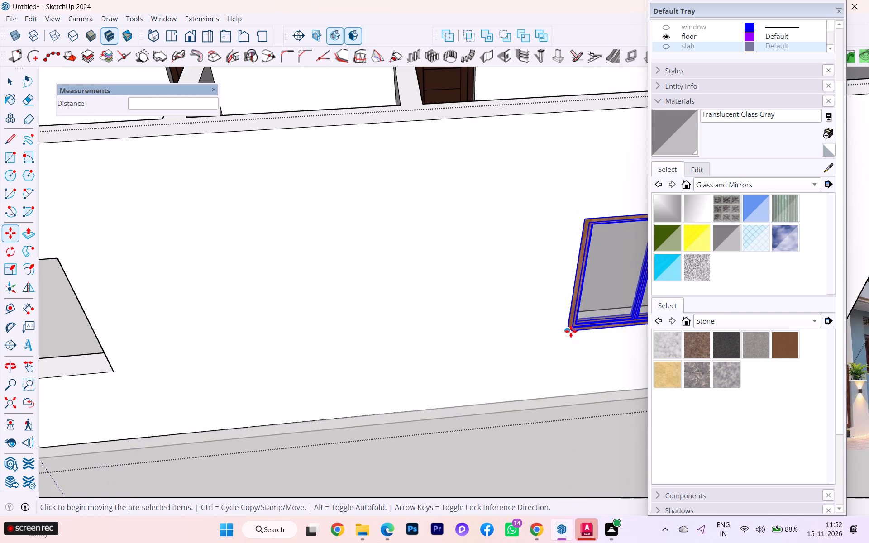
left_click(571, 331)
scroll(537, 332, "down", 3)
scroll(538, 332, "up", 1)
scroll(544, 332, "down", 5)
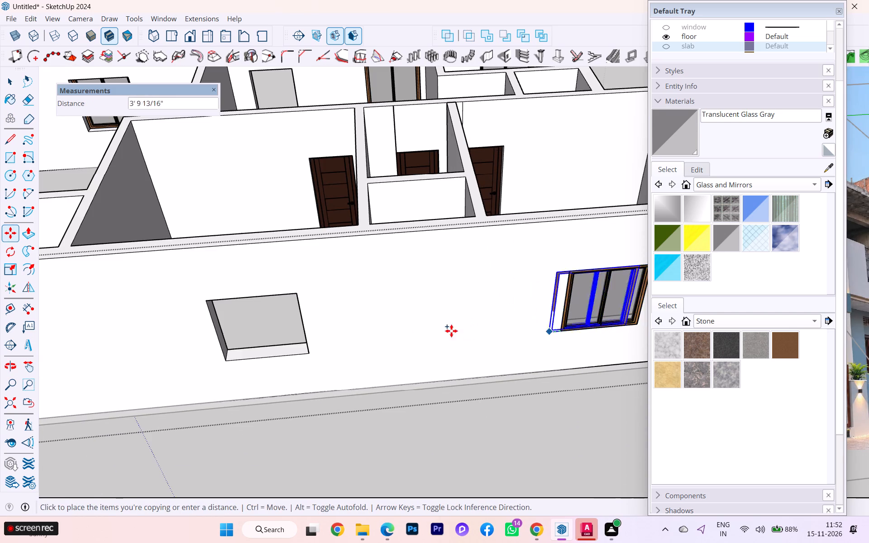
scroll(246, 361, "up", 8)
scroll(221, 361, "down", 1)
scroll(221, 361, "up", 11)
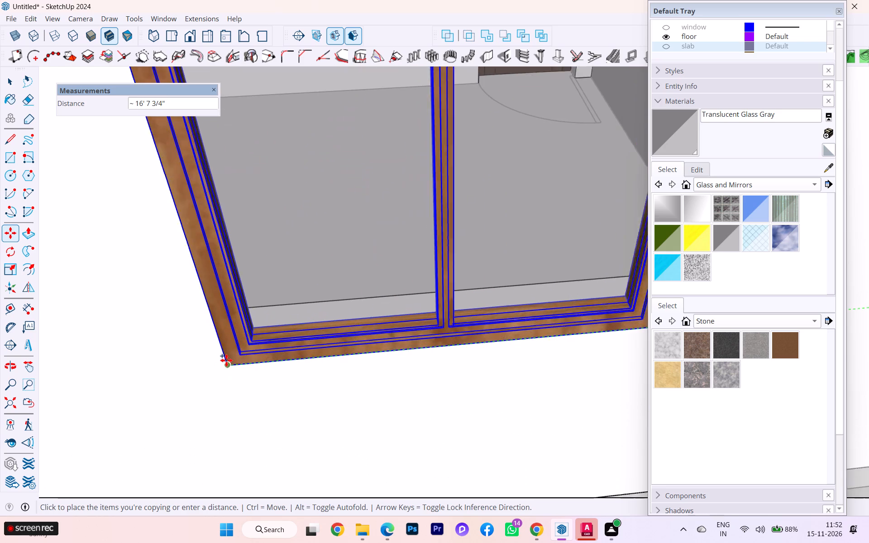
left_click(228, 369)
scroll(389, 348, "down", 4)
scroll(448, 351, "down", 2)
scroll(449, 351, "up", 3)
scroll(450, 351, "down", 1)
scroll(443, 341, "up", 1)
scroll(443, 341, "down", 2)
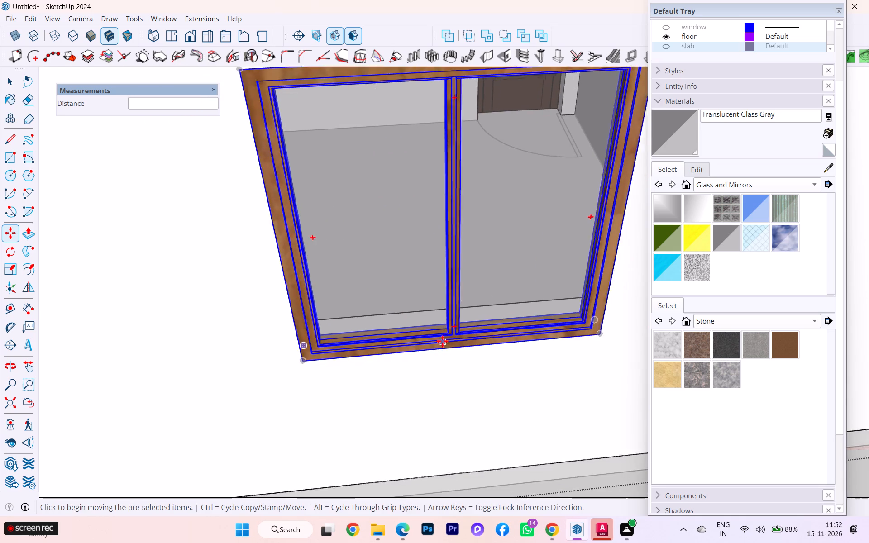
scroll(442, 341, "down", 9)
scroll(253, 338, "up", 4)
scroll(252, 338, "down", 1)
scroll(252, 338, "up", 1)
scroll(252, 338, "down", 4)
scroll(477, 348, "up", 1)
scroll(478, 348, "down", 4)
scroll(483, 348, "up", 2)
scroll(484, 348, "down", 2)
scroll(485, 348, "up", 1)
scroll(486, 348, "down", 6)
scroll(498, 342, "up", 2)
scroll(498, 342, "down", 4)
scroll(440, 345, "up", 1)
scroll(439, 345, "down", 2)
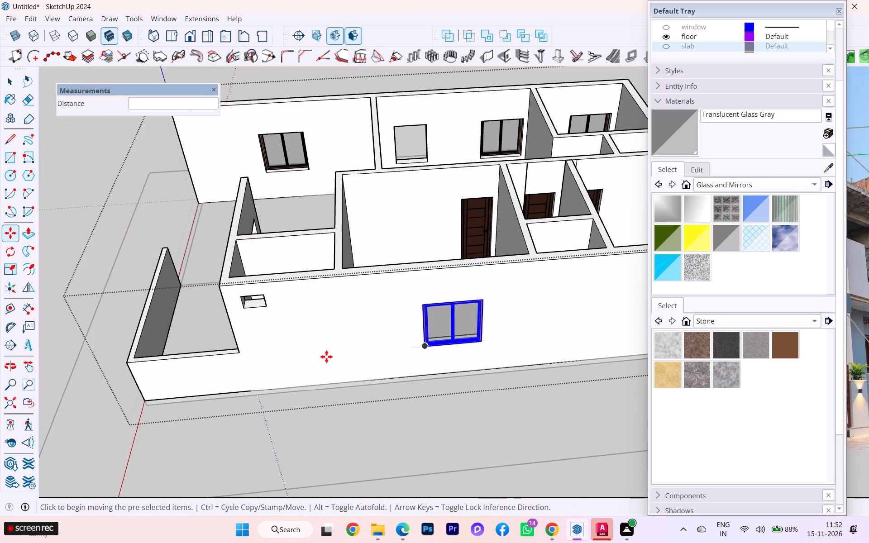
Copy the long wall's second window about 8' 2" along the wall into the neighbouring narrower opening, aligning the lower frame corner with the opening's corner.
scroll(317, 357, "down", 1)
scroll(141, 381, "down", 1)
scroll(195, 375, "down", 2)
middle_click_drag(241, 387, 479, 395)
scroll(336, 329, "up", 1)
left_click(7, 83)
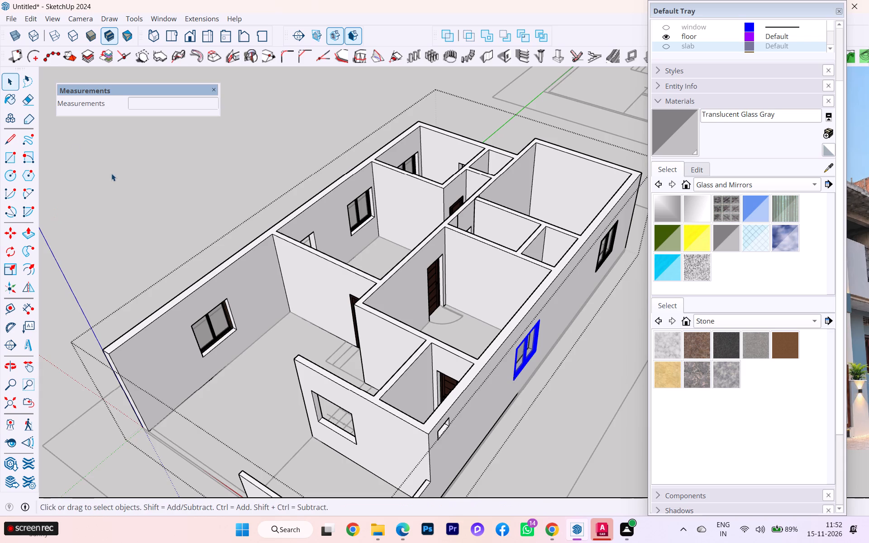
left_click(112, 174)
scroll(96, 221, "down", 1)
middle_click_drag(148, 243, 621, 234)
scroll(392, 369, "down", 1)
scroll(393, 373, "up", 5)
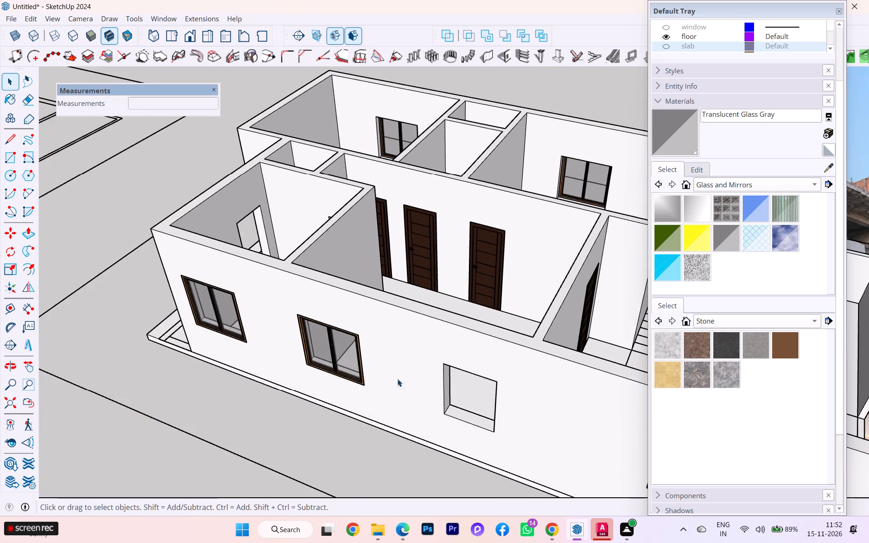
scroll(377, 371, "up", 6)
scroll(182, 229, "down", 2)
scroll(183, 280, "down", 1)
middle_click_drag(211, 280, 308, 186)
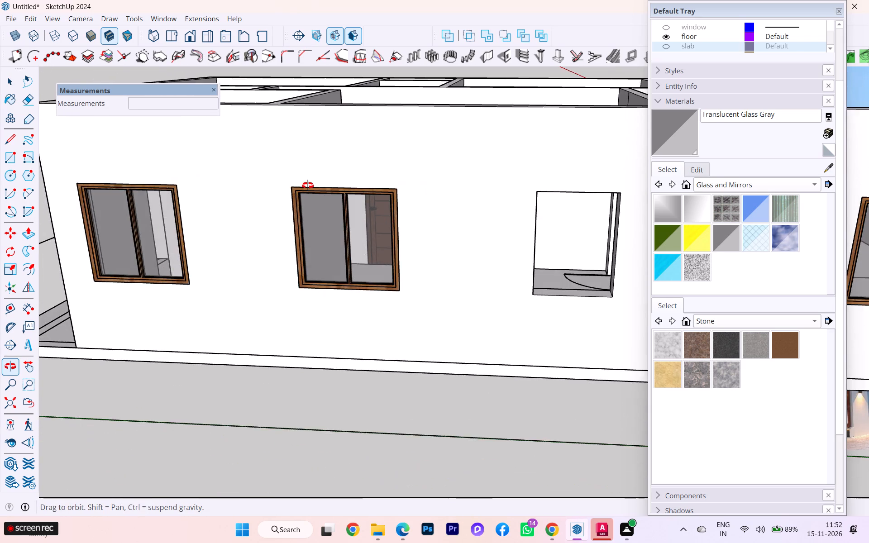
middle_click_drag(308, 186, 230, 207)
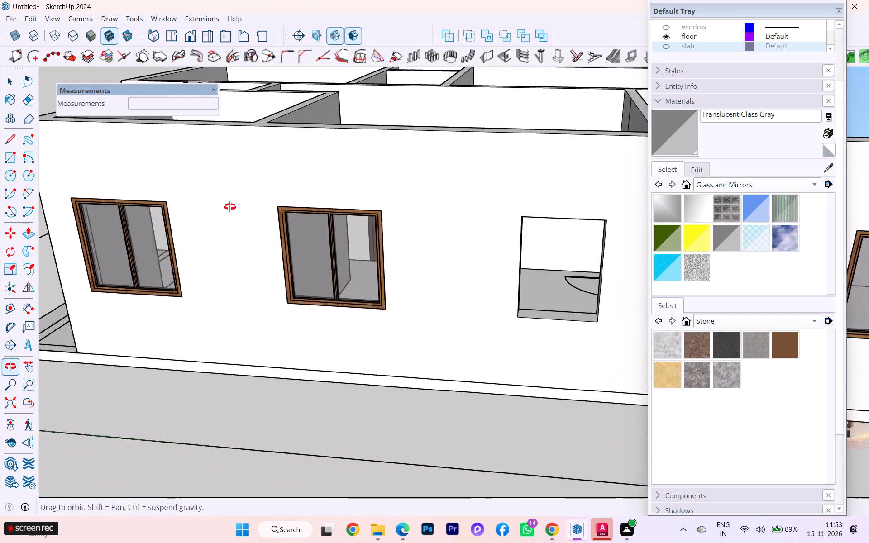
middle_click_drag(230, 207, 171, 223)
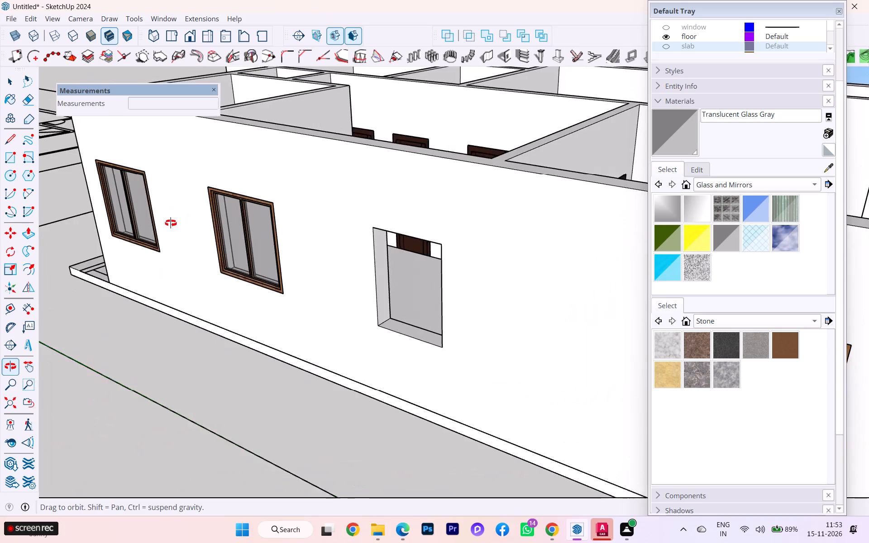
middle_click_drag(171, 223, 303, 210)
left_click(299, 238)
double_click(297, 242)
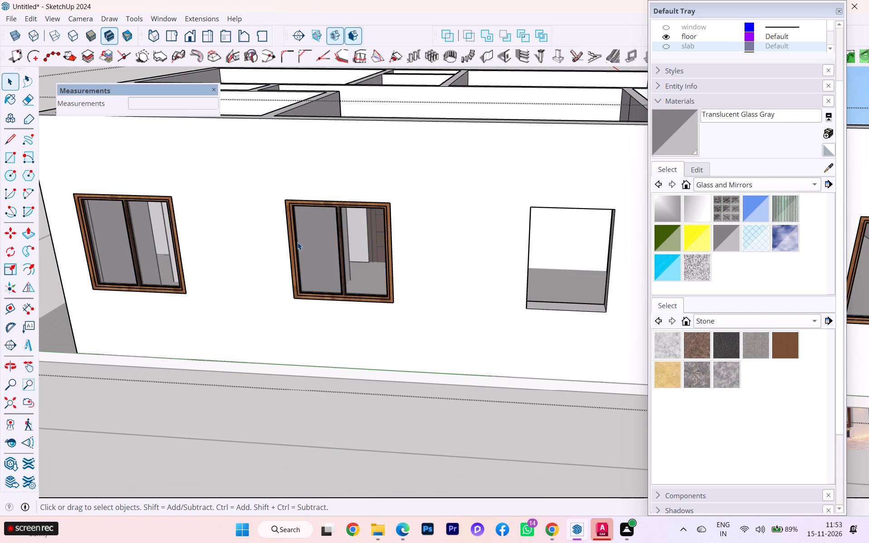
left_click(291, 246)
key("m")
key("Return")
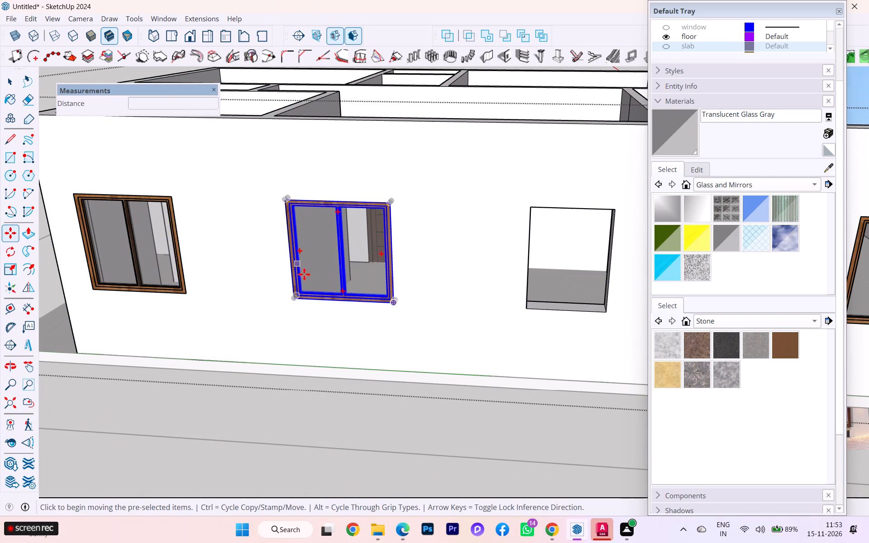
scroll(305, 278, "up", 5)
scroll(289, 298, "down", 1)
scroll(289, 300, "up", 10)
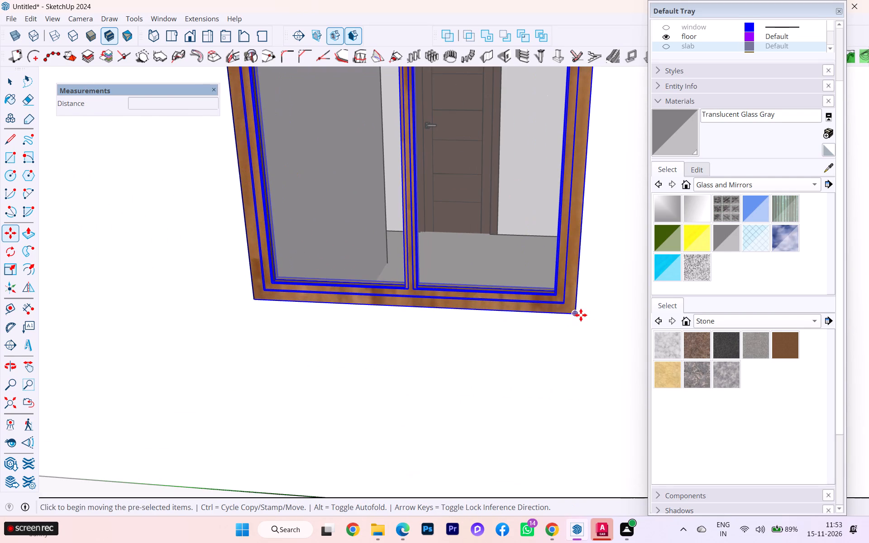
left_click(573, 315)
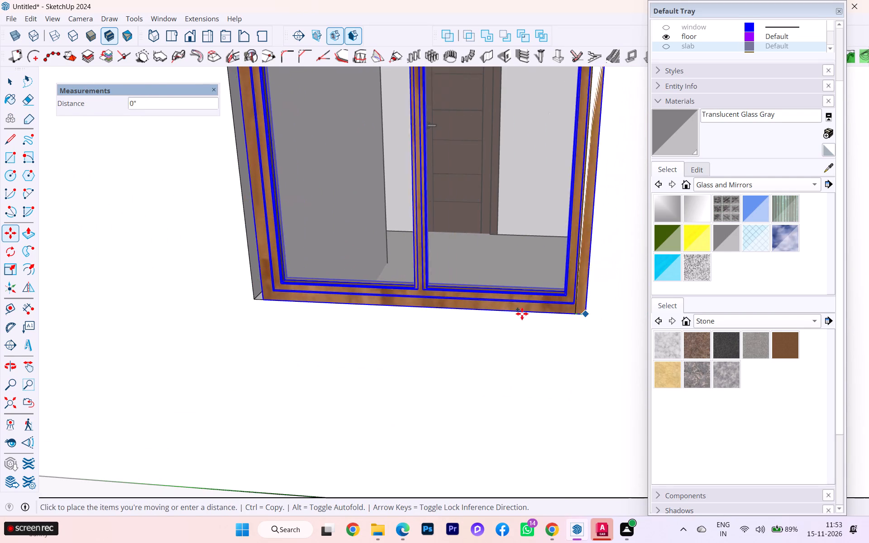
scroll(379, 309, "down", 3)
scroll(358, 310, "up", 1)
scroll(311, 306, "down", 2)
scroll(308, 306, "up", 1)
scroll(307, 306, "down", 4)
scroll(235, 296, "down", 2)
scroll(229, 298, "up", 3)
scroll(228, 298, "down", 2)
scroll(437, 299, "down", 3)
scroll(523, 306, "up", 3)
scroll(558, 310, "down", 2)
left_click(594, 314)
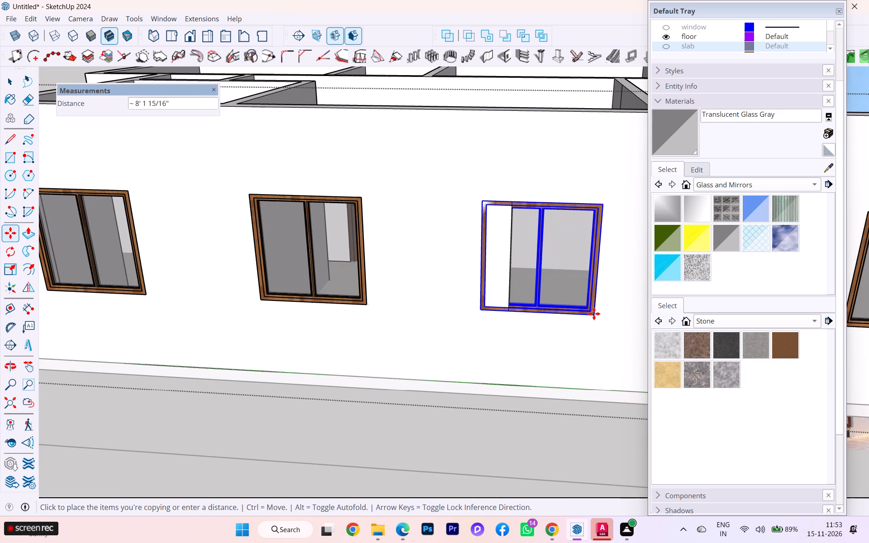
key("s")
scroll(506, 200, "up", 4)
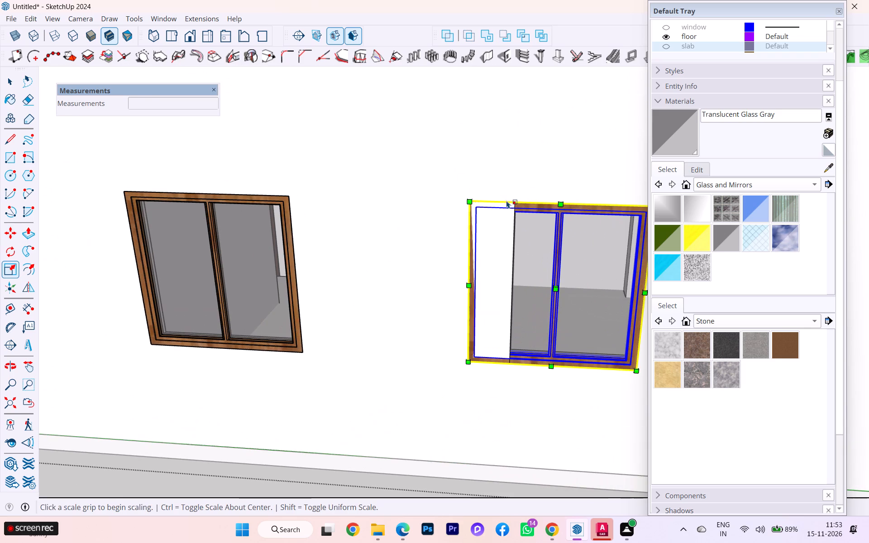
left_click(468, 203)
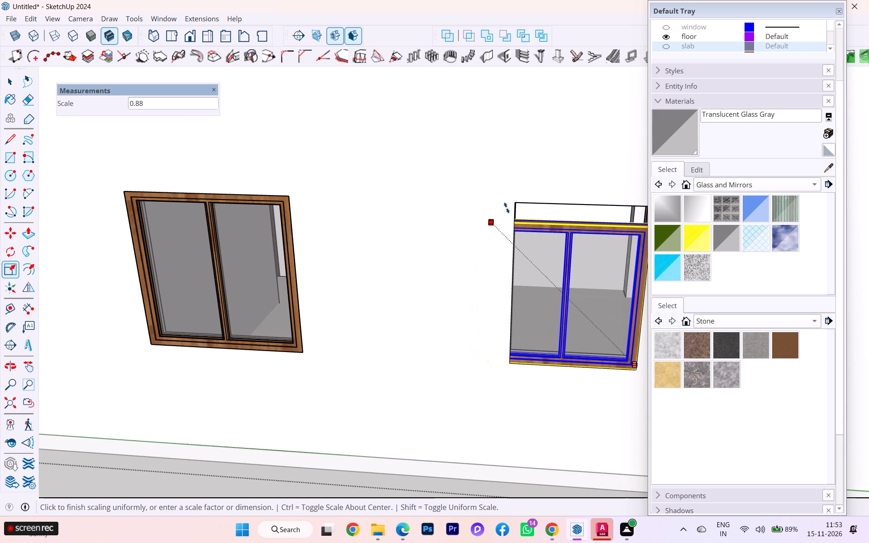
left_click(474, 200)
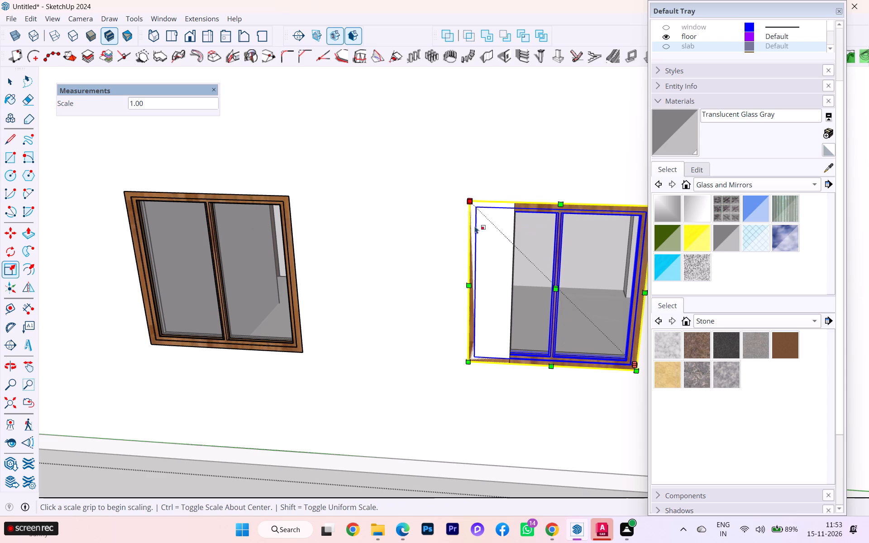
Scale the copied window narrower along the wall so its frame meets the opening's far side edge.
key("s")
scroll(475, 280, "up", 2)
left_click(473, 282)
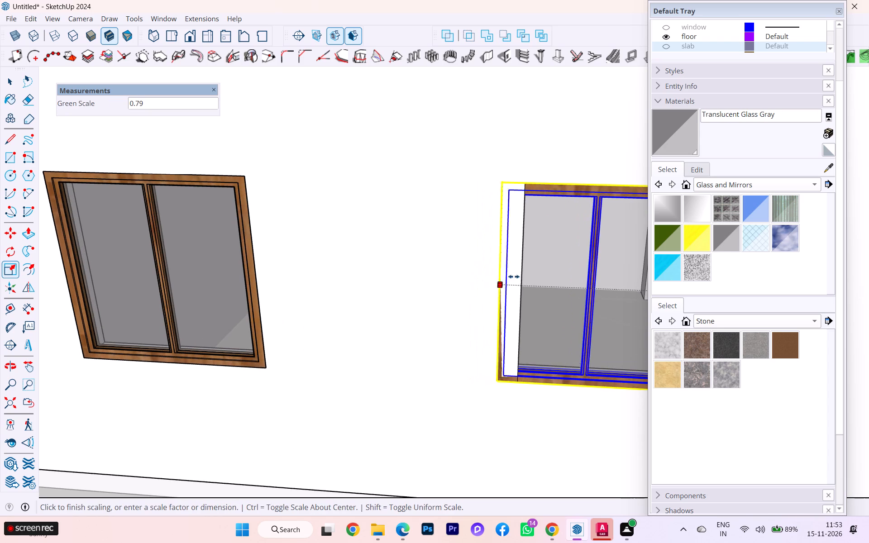
left_click(524, 274)
Fine-tune the scaled window's top and side edges against the opening's edges, and clear the selection.
scroll(406, 231, "down", 4)
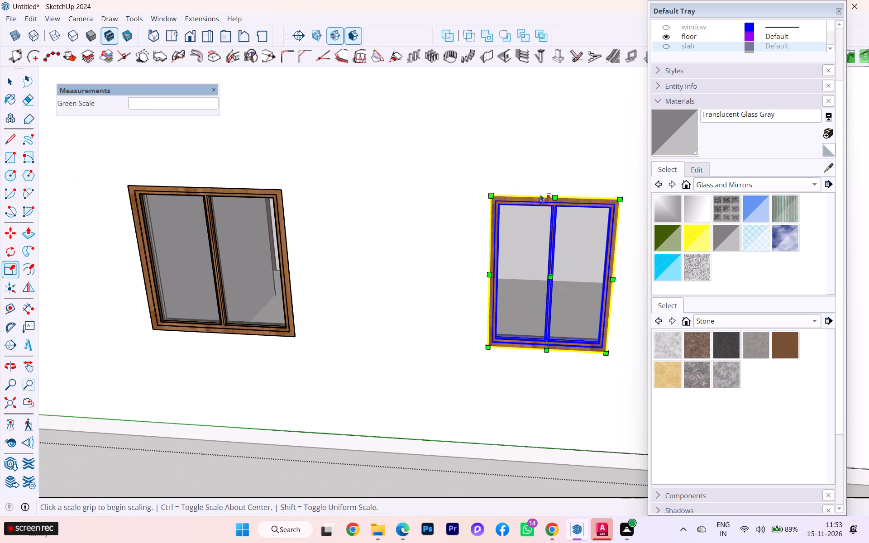
scroll(543, 194, "up", 4)
scroll(565, 199, "down", 1)
scroll(565, 199, "up", 5)
left_click(554, 196)
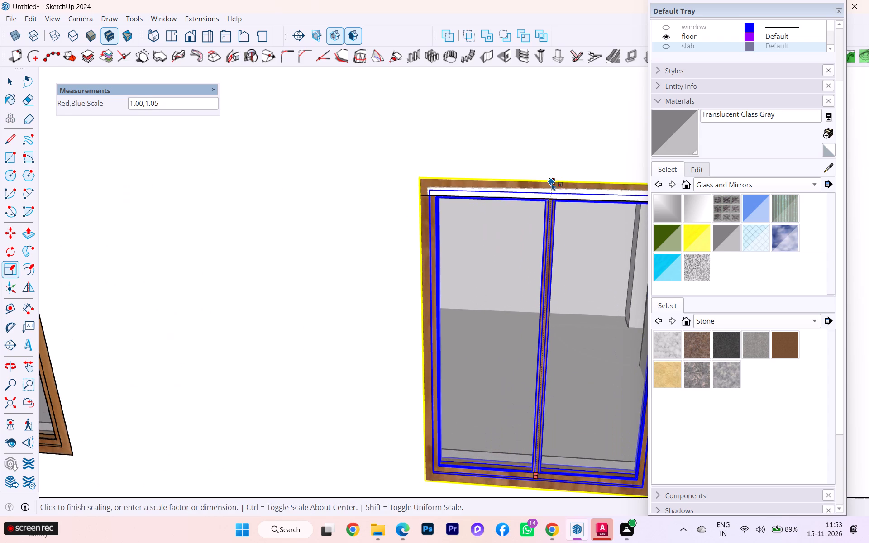
left_click(553, 199)
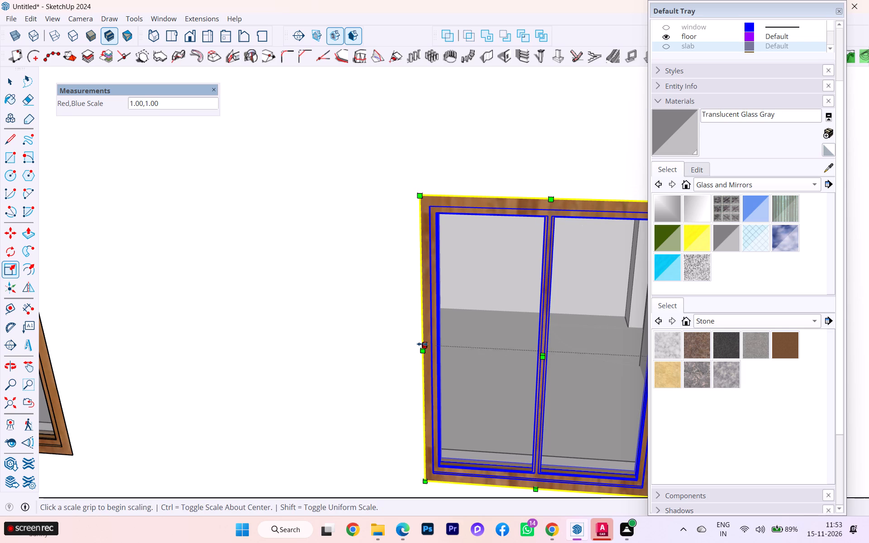
left_click(423, 350)
left_click(420, 349)
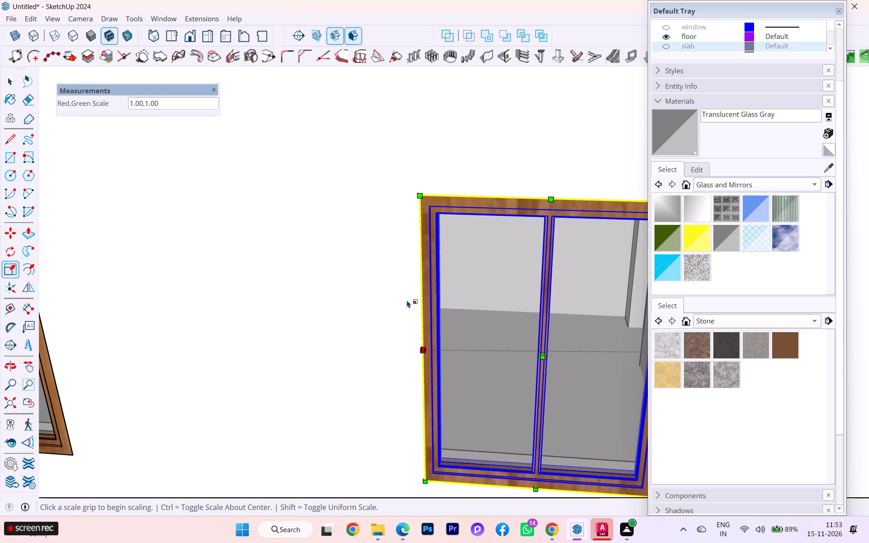
scroll(390, 249, "down", 2)
scroll(388, 248, "up", 1)
scroll(388, 248, "down", 2)
scroll(597, 329, "up", 4)
left_click(602, 338)
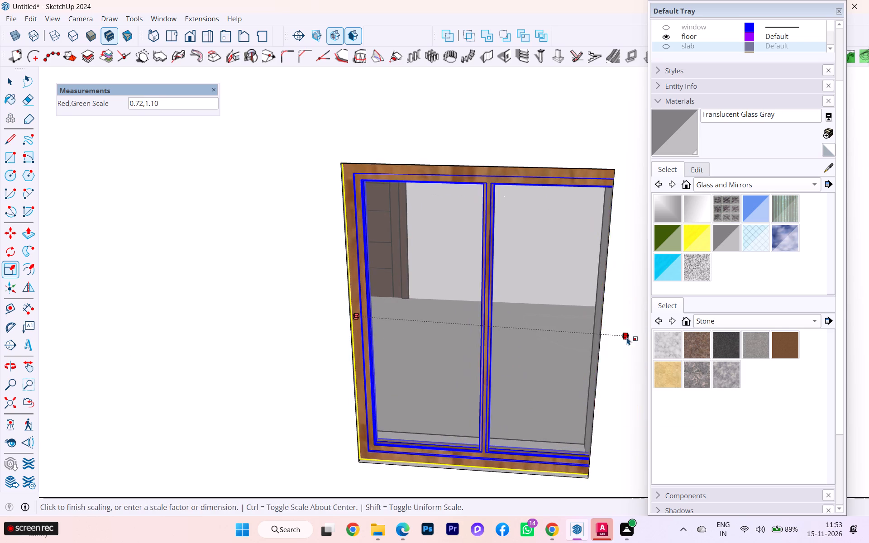
left_click(598, 337)
scroll(598, 352, "up", 1)
scroll(597, 353, "down", 1)
scroll(597, 353, "up", 2)
scroll(500, 280, "down", 2)
scroll(490, 273, "up", 2)
scroll(482, 268, "down", 2)
scroll(459, 257, "up", 1)
scroll(454, 256, "down", 1)
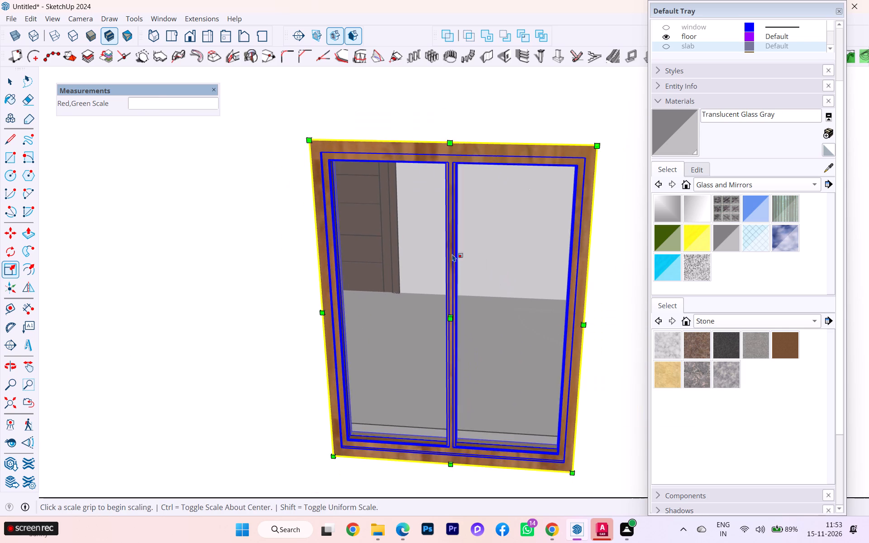
scroll(472, 353, "up", 1)
key("Escape")
scroll(364, 295, "down", 5)
scroll(244, 159, "down", 3)
scroll(251, 167, "up", 3)
scroll(251, 167, "down", 1)
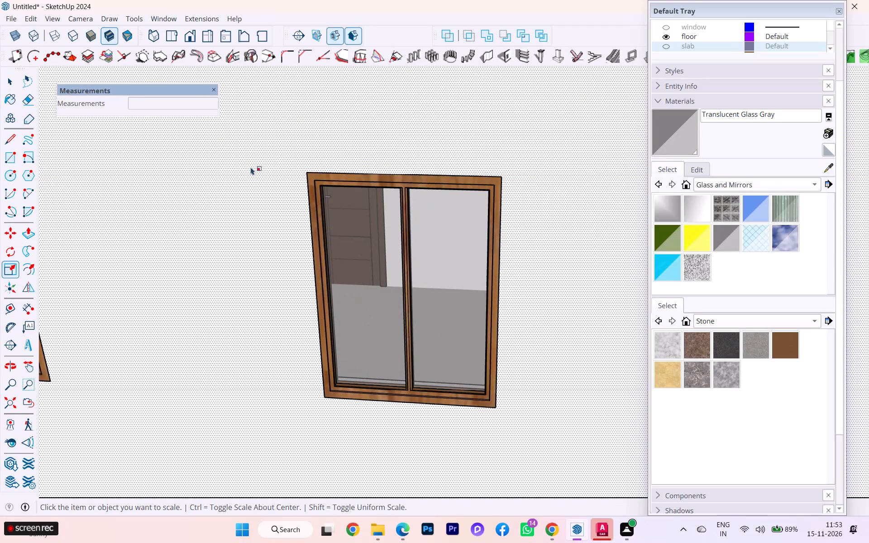
left_click(5, 92)
left_click(11, 75)
scroll(158, 96, "down", 3)
scroll(302, 113, "up", 3)
scroll(299, 113, "down", 1)
scroll(442, 159, "down", 4)
left_click(285, 449)
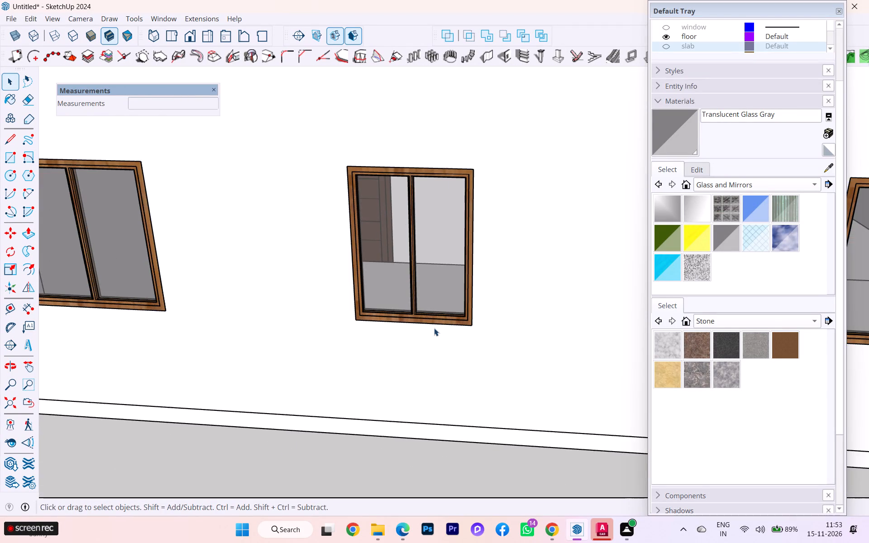
Examine the narrowed window and its neighbours along the long wall from outside for fit in their openings.
scroll(434, 328, "up", 4)
scroll(430, 256, "up", 4)
scroll(424, 244, "down", 2)
middle_click_drag(402, 261, 308, 290)
middle_click_drag(300, 290, 263, 284)
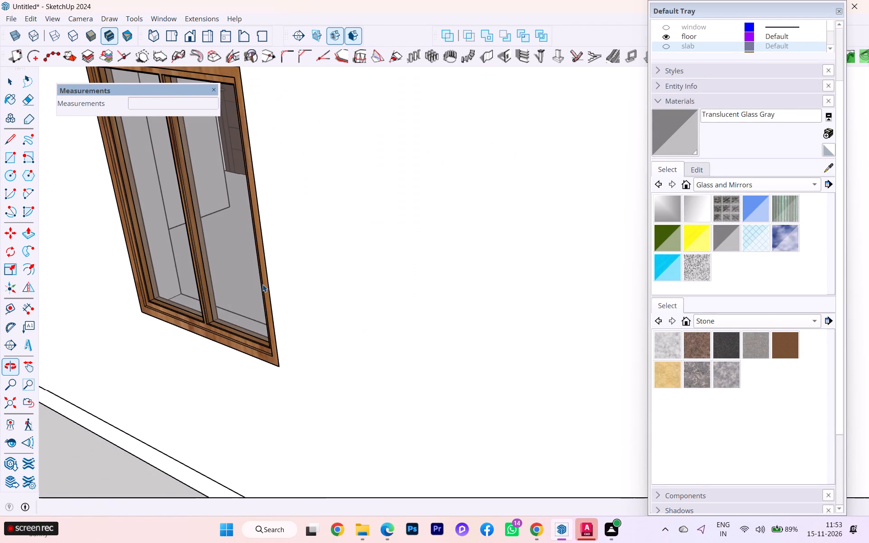
middle_click_drag(266, 287, 241, 291)
scroll(282, 293, "down", 1)
scroll(292, 294, "up", 1)
scroll(293, 294, "down", 7)
scroll(303, 289, "up", 4)
scroll(303, 289, "down", 2)
scroll(303, 289, "up", 3)
scroll(303, 289, "down", 6)
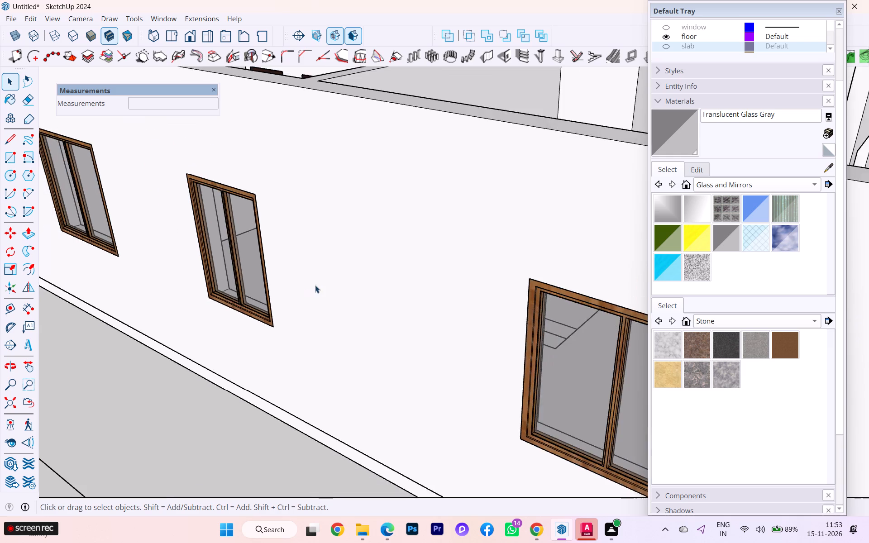
scroll(321, 288, "down", 4)
scroll(324, 290, "up", 1)
scroll(326, 291, "down", 1)
scroll(428, 309, "down", 1)
Examine the windows from inside the front room and around the whole house, checking which wall openings still lack a window.
middle_click_drag(429, 309, 74, 351)
scroll(76, 293, "up", 3)
scroll(76, 293, "down", 1)
scroll(76, 293, "up", 2)
scroll(115, 271, "down", 1)
scroll(115, 271, "up", 5)
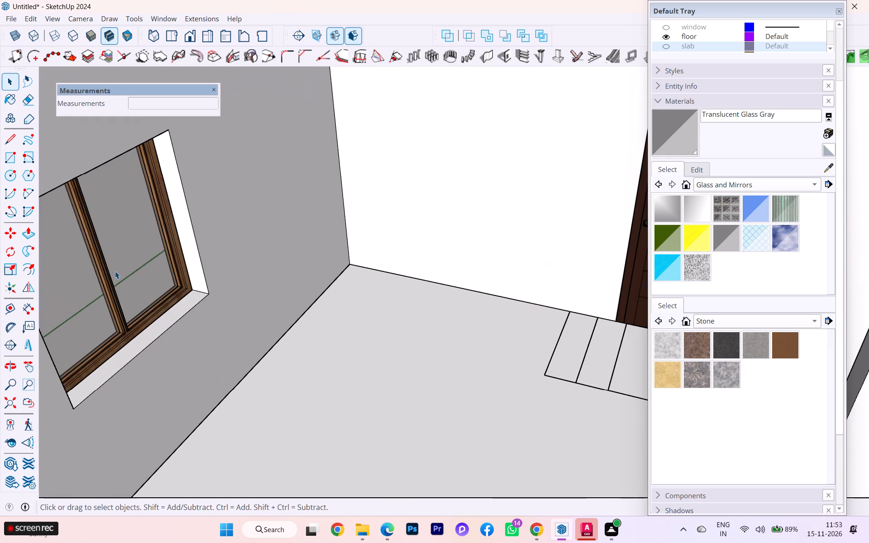
scroll(115, 271, "up", 5)
scroll(336, 258, "down", 4)
scroll(472, 248, "down", 7)
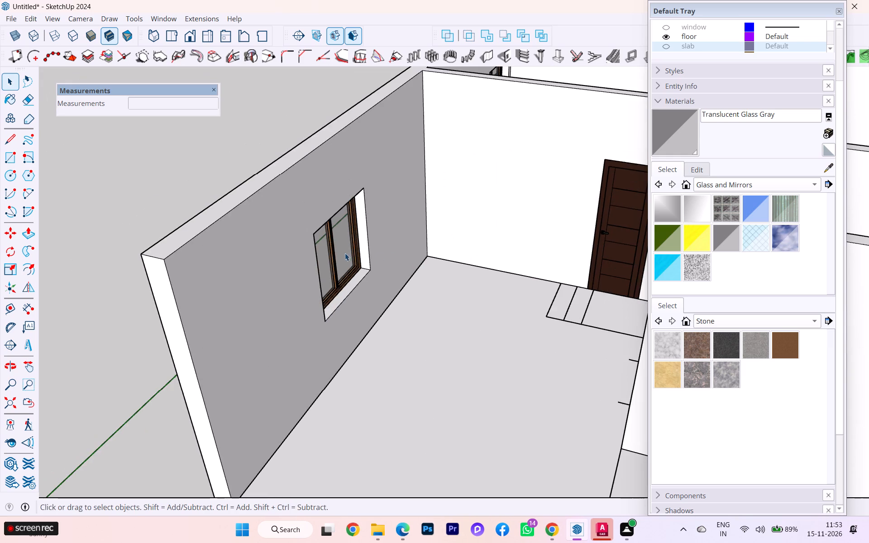
middle_click_drag(345, 253, 241, 178)
middle_click_drag(215, 179, 78, 232)
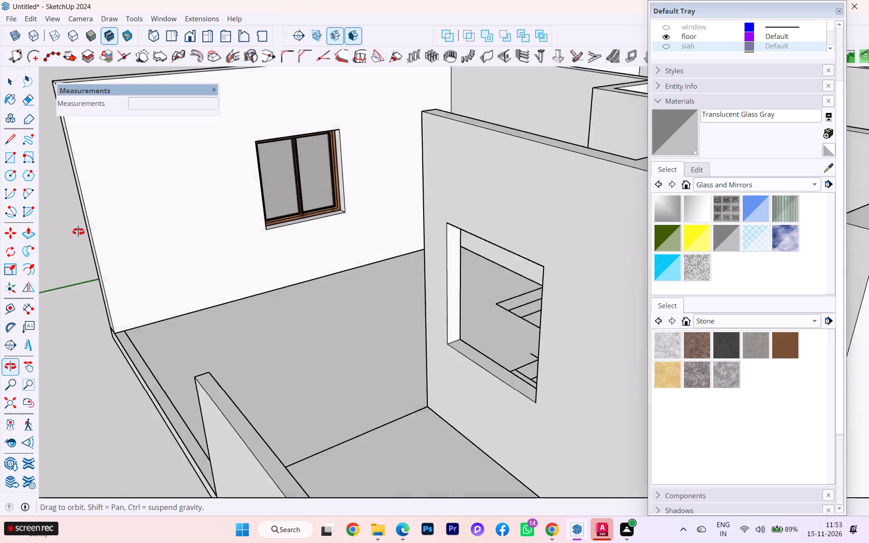
middle_click_drag(78, 232, 0, 232)
scroll(250, 238, "down", 7)
middle_click_drag(400, 231, 425, 273)
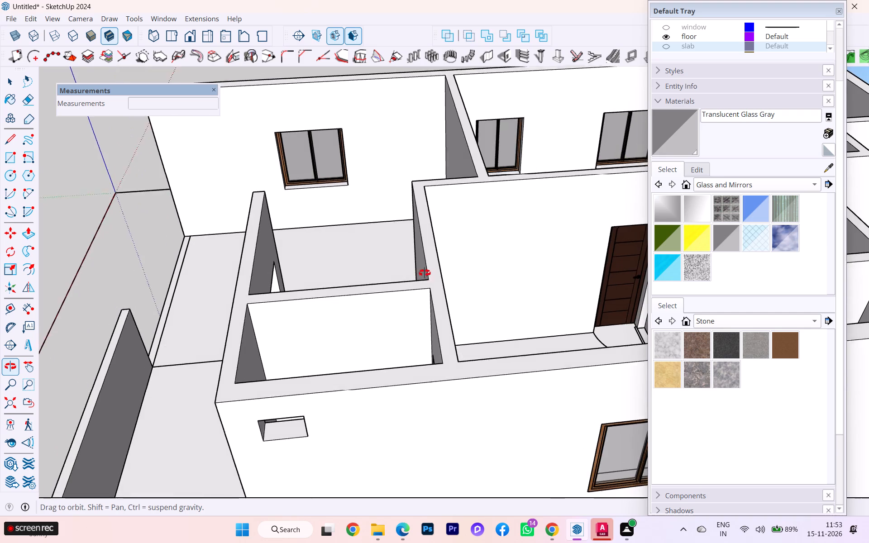
middle_click_drag(425, 273, 341, 247)
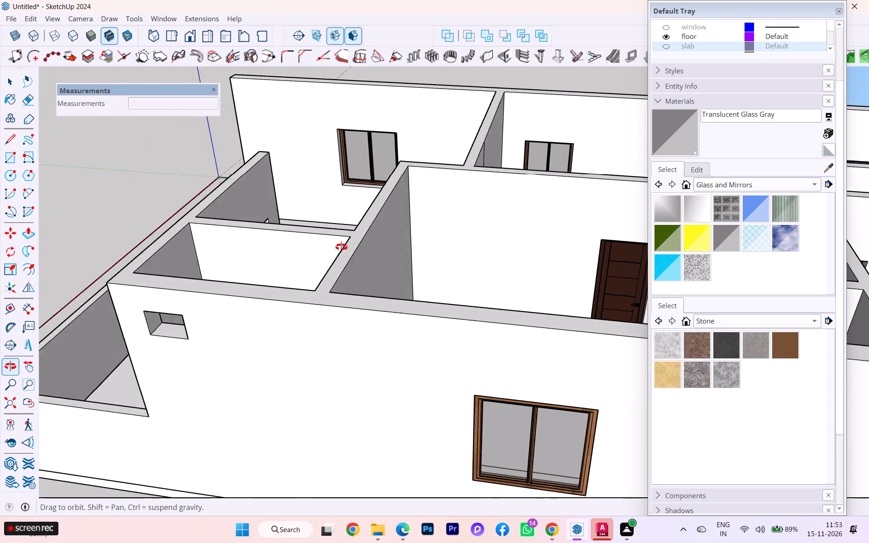
middle_click_drag(341, 247, 839, 258)
scroll(479, 281, "down", 2)
middle_click_drag(346, 281, 371, 268)
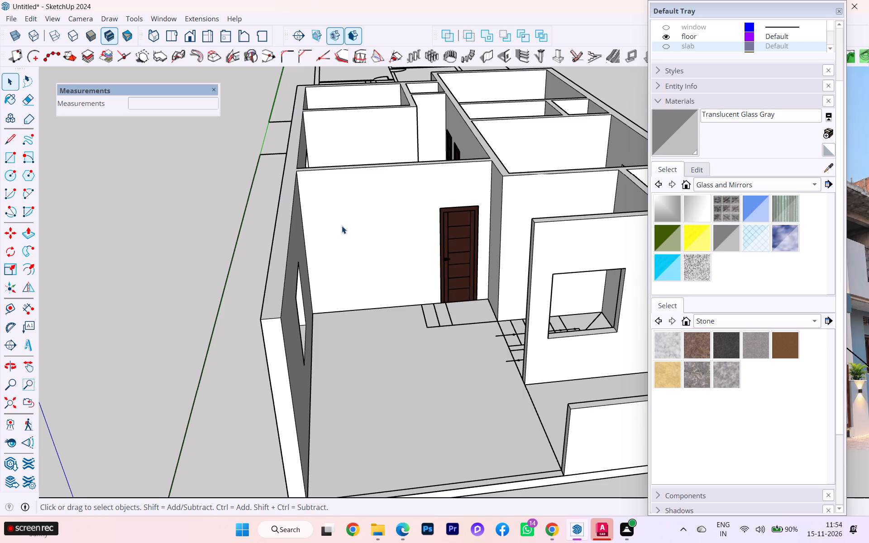
scroll(342, 226, "down", 1)
scroll(474, 238, "down", 2)
middle_click_drag(479, 247, 441, 328)
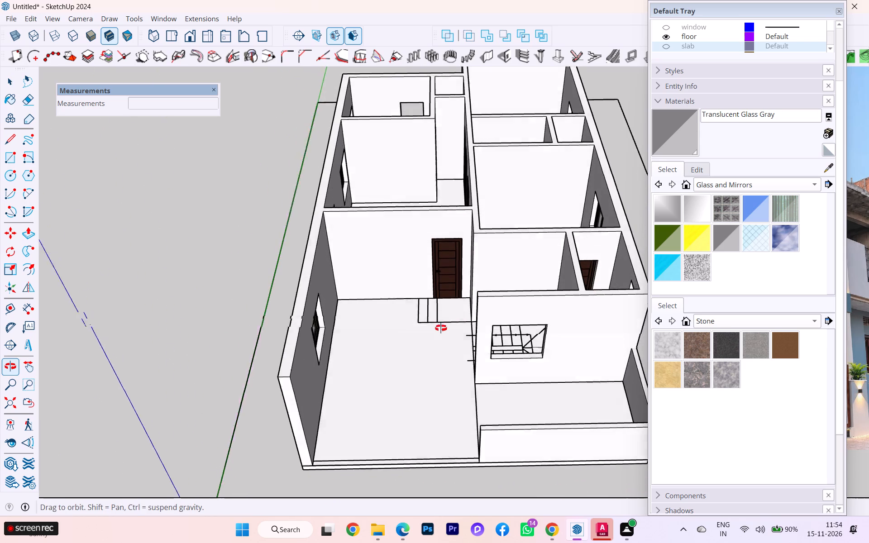
middle_click_drag(441, 328, 450, 345)
middle_click_drag(635, 361, 661, 363)
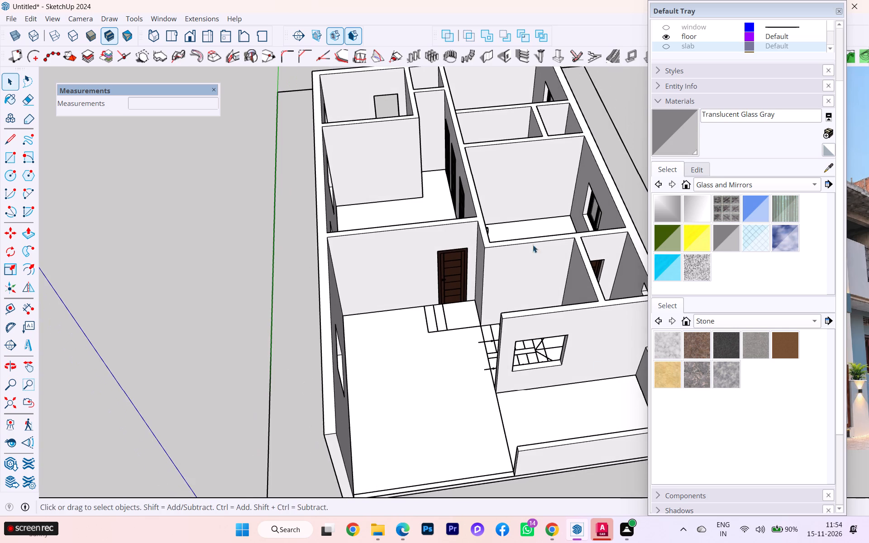
scroll(535, 231, "up", 2)
scroll(485, 238, "down", 2)
middle_click_drag(448, 254, 653, 270)
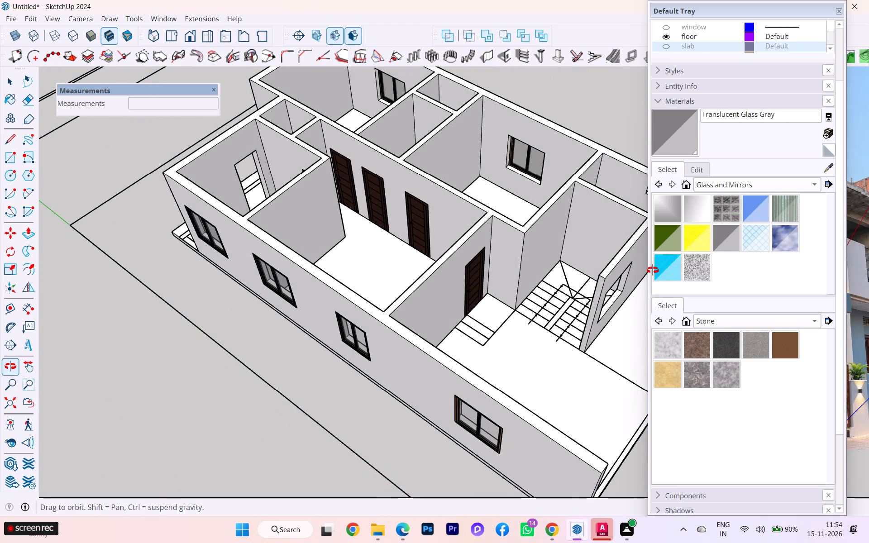
middle_click_drag(653, 270, 483, 251)
scroll(419, 281, "down", 3)
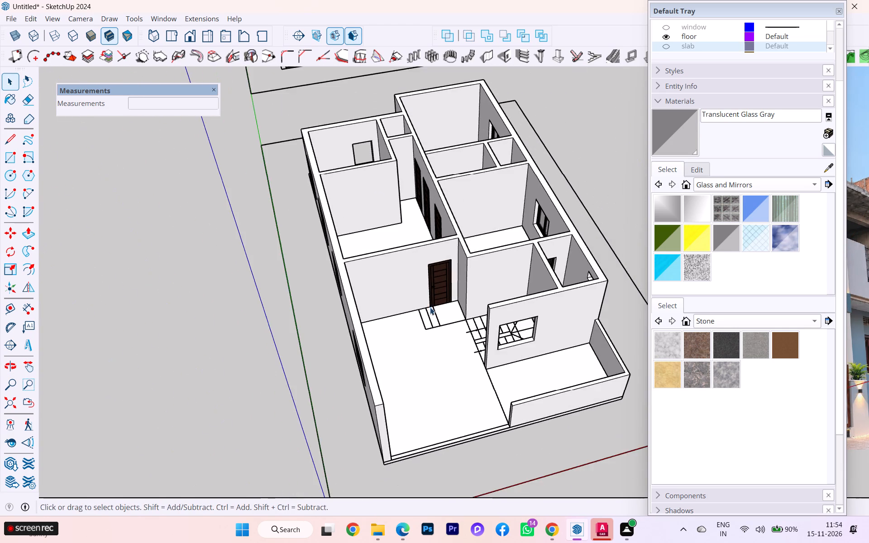
middle_click_drag(430, 307, 279, 220)
scroll(577, 267, "up", 3)
scroll(592, 277, "down", 1)
middle_click_drag(499, 288, 392, 286)
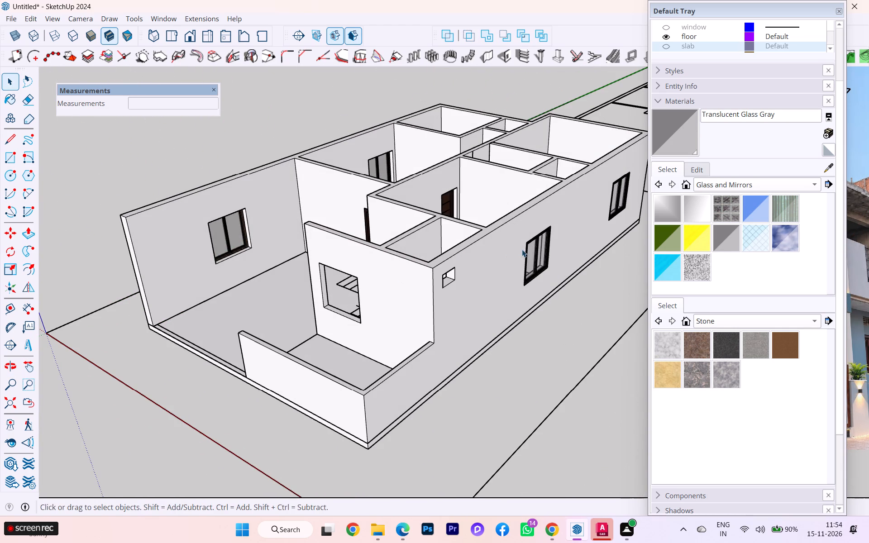
Copy the side wall's window to the front wall behind the parapet, snapping its bottom corner to the empty opening's lower corner.
left_click(540, 253)
triple_click(540, 254)
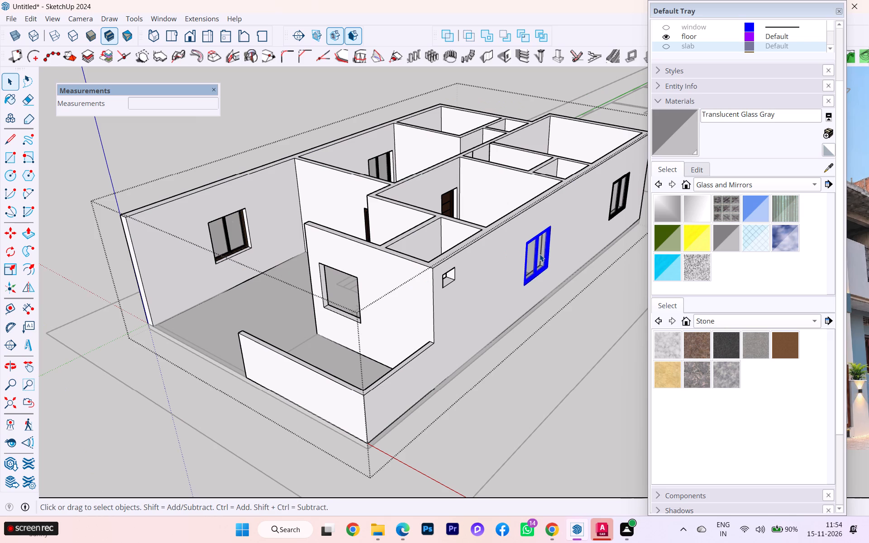
key("m")
left_click(539, 257)
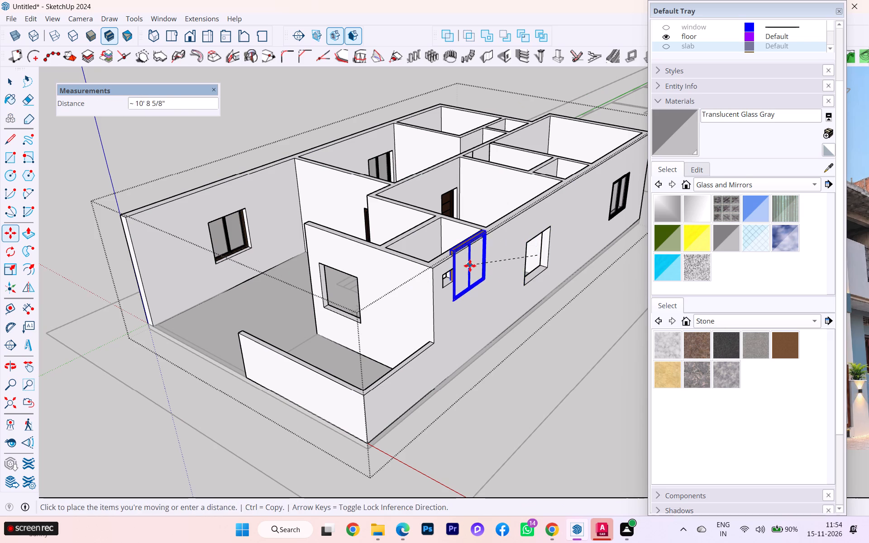
scroll(430, 273, "down", 2)
middle_click_drag(416, 276, 616, 291)
scroll(526, 332, "up", 5)
scroll(482, 331, "up", 1)
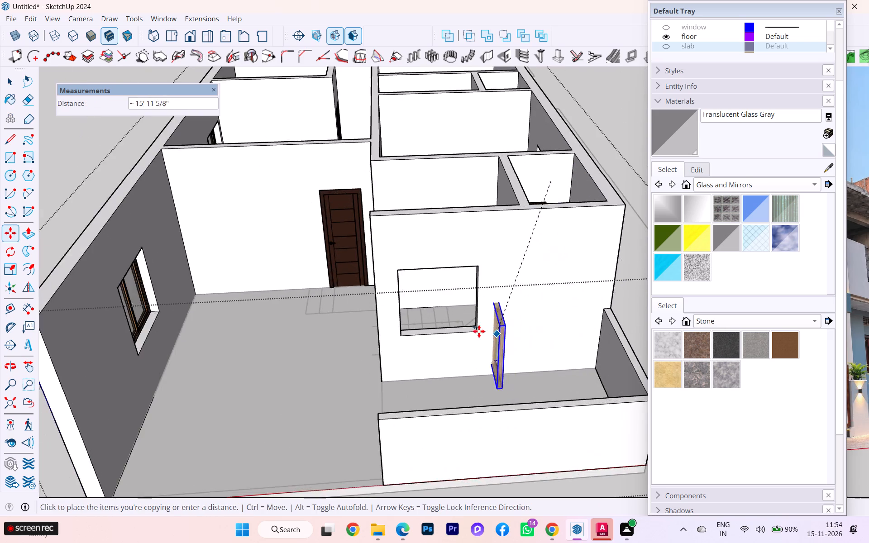
scroll(479, 331, "up", 2)
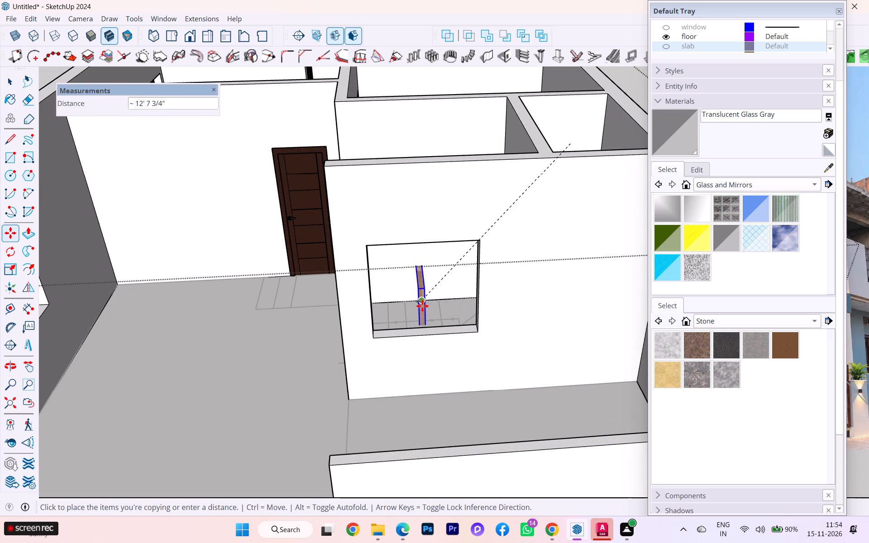
left_click(384, 358)
scroll(393, 429, "up", 4)
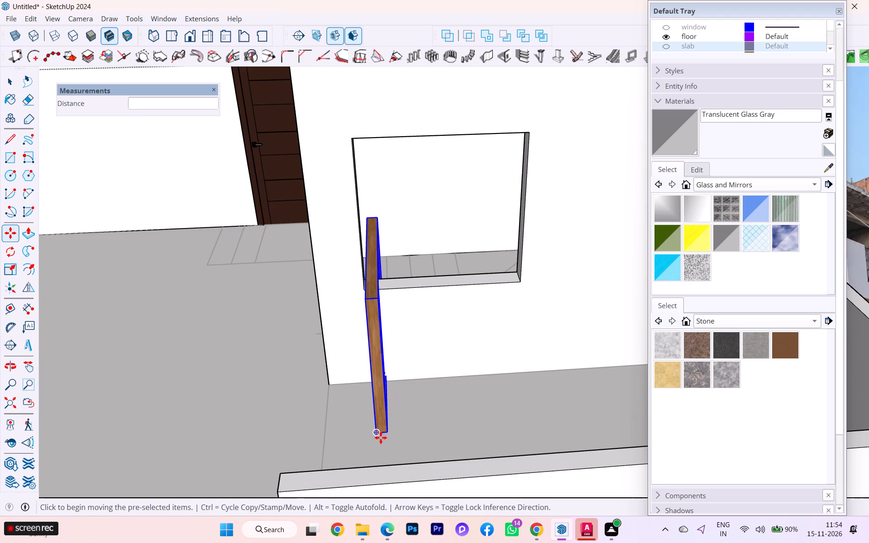
left_click(374, 435)
left_click(362, 294)
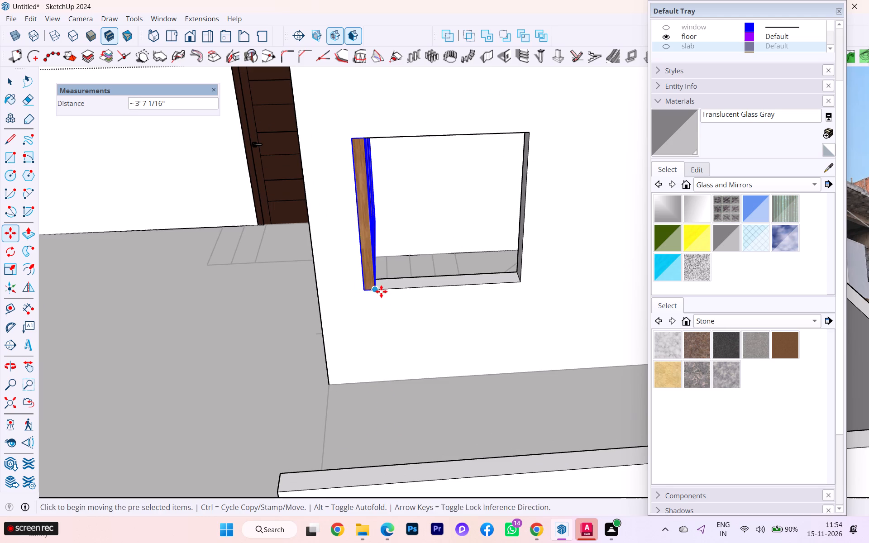
Rotate the copied window 90 degrees so it lies parallel to the front wall.
scroll(382, 290, "up", 1)
key("q")
left_click(387, 288)
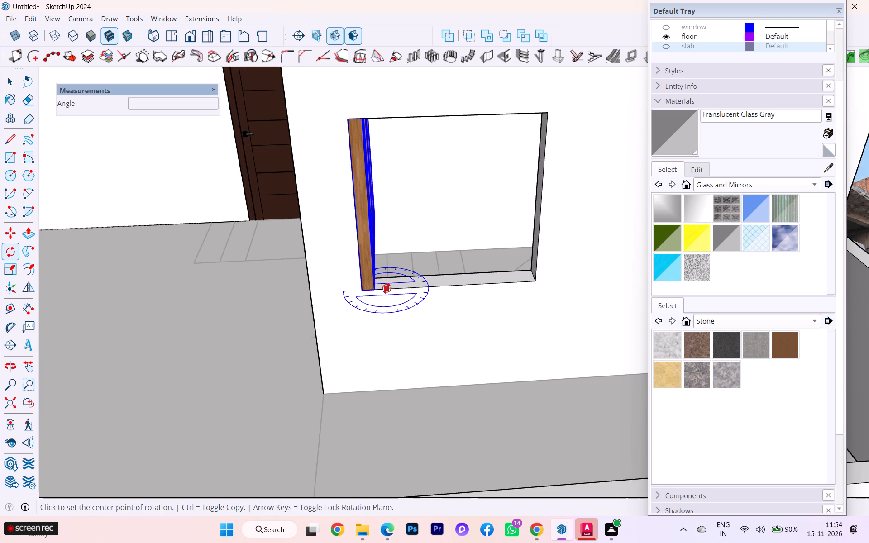
left_click(386, 260)
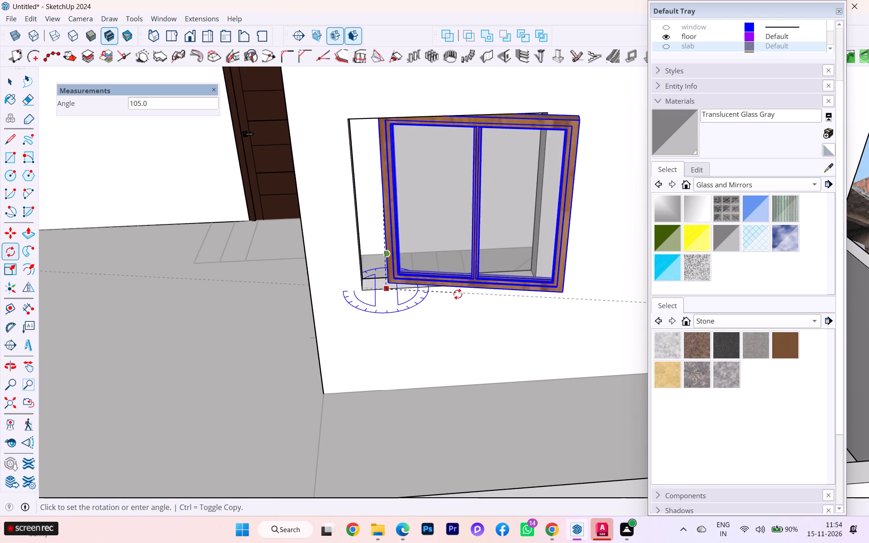
type("90")
key("Return")
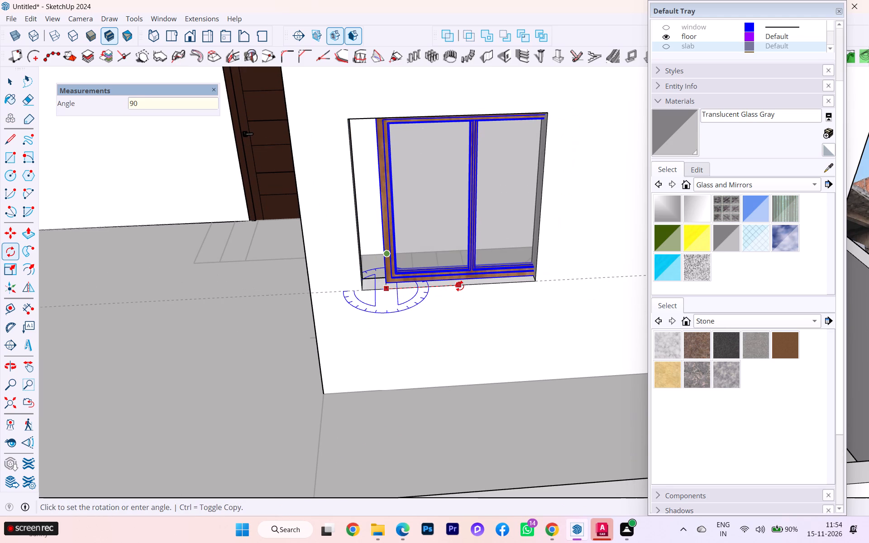
Move the rotated window by its bottom corner onto the front opening's lower corner, a shift of about 7 5/16".
key("m")
scroll(402, 280, "up", 4)
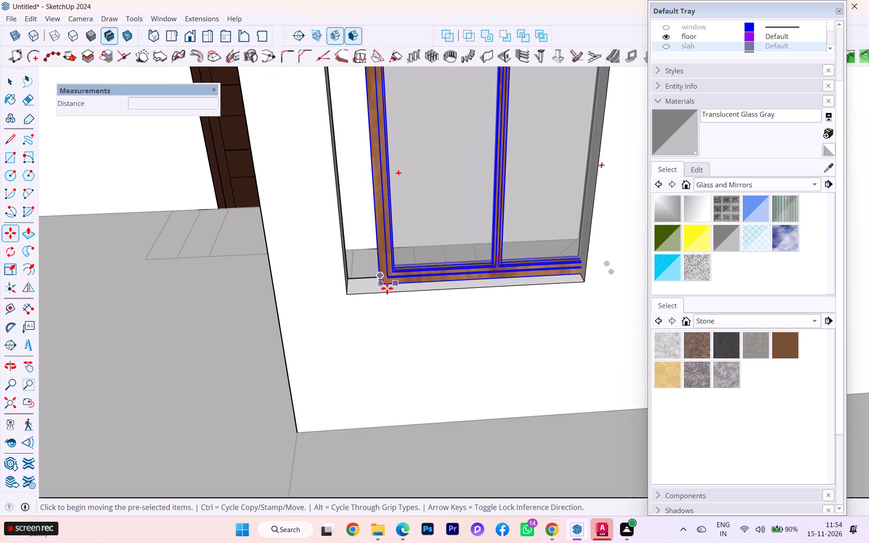
scroll(387, 288, "up", 1)
left_click(380, 284)
left_click(338, 298)
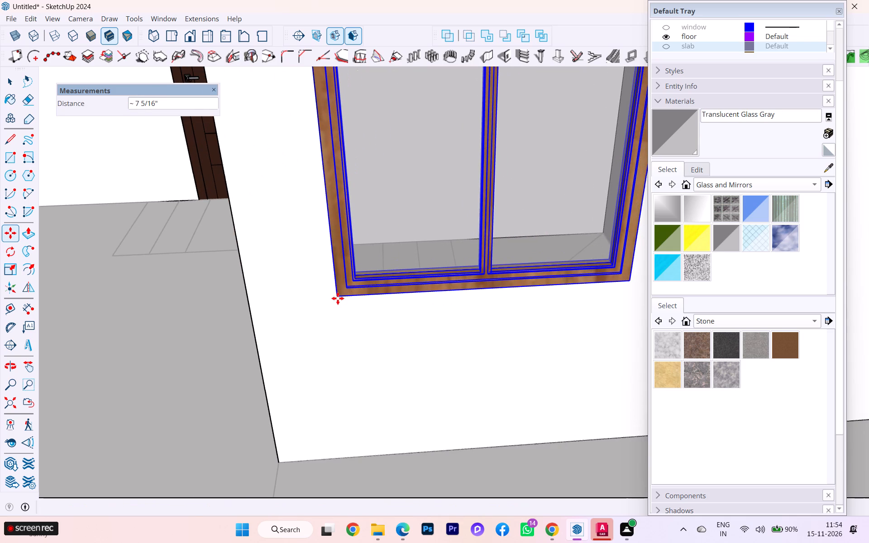
Examine how the placed window's frame fits the front wall opening, and clear the selection.
scroll(342, 305, "down", 4)
scroll(354, 314, "up", 3)
scroll(354, 314, "down", 4)
scroll(367, 325, "up", 2)
scroll(368, 325, "down", 7)
scroll(409, 315, "up", 1)
scroll(409, 315, "down", 2)
scroll(470, 263, "down", 2)
scroll(425, 222, "up", 6)
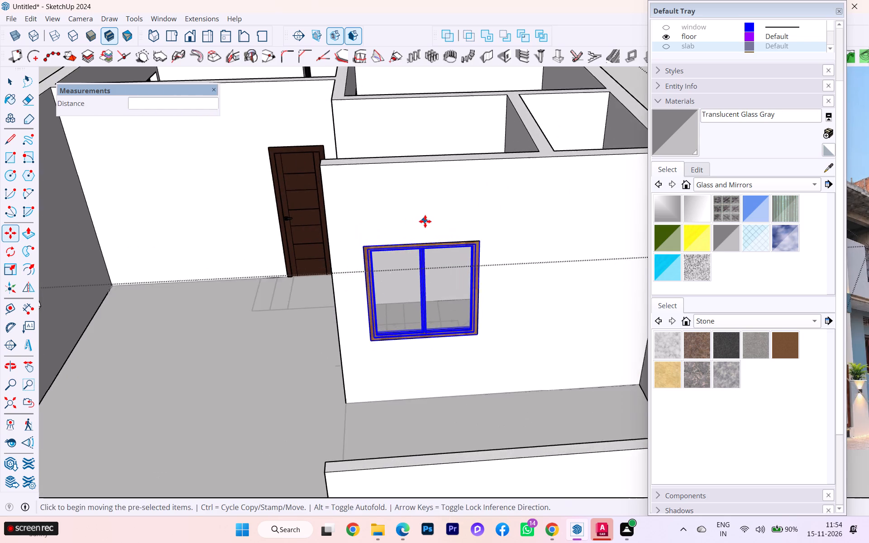
scroll(425, 221, "up", 7)
scroll(417, 237, "down", 9)
scroll(417, 237, "up", 2)
scroll(417, 237, "down", 1)
scroll(417, 237, "up", 1)
scroll(427, 237, "down", 2)
scroll(428, 237, "up", 1)
scroll(428, 237, "down", 8)
scroll(430, 237, "up", 4)
scroll(430, 237, "down", 1)
scroll(430, 237, "up", 2)
scroll(430, 237, "down", 2)
scroll(430, 237, "up", 2)
scroll(430, 237, "down", 1)
scroll(430, 237, "up", 5)
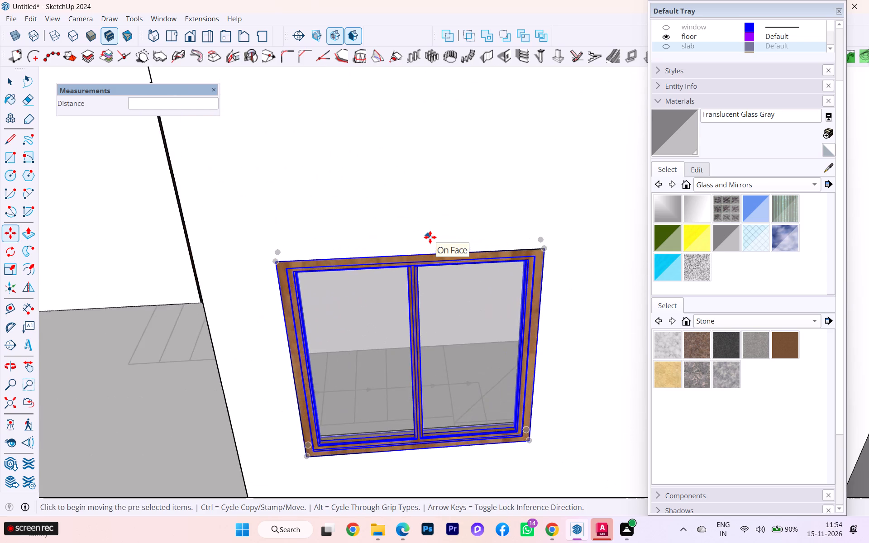
scroll(430, 237, "up", 3)
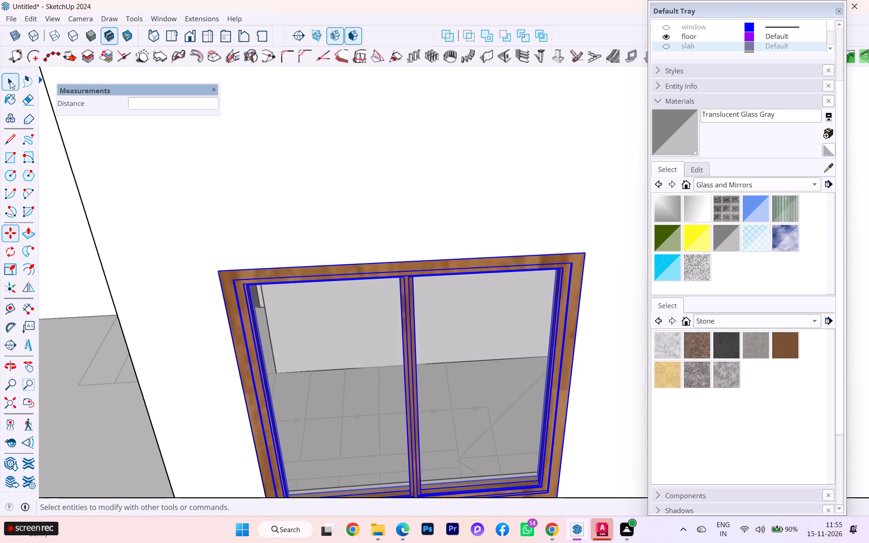
left_click(10, 81)
left_click(71, 324)
In X-ray view, scale the front window's height to about 0.97 from its top, aiming for the opening's top edge.
scroll(308, 218, "down", 5)
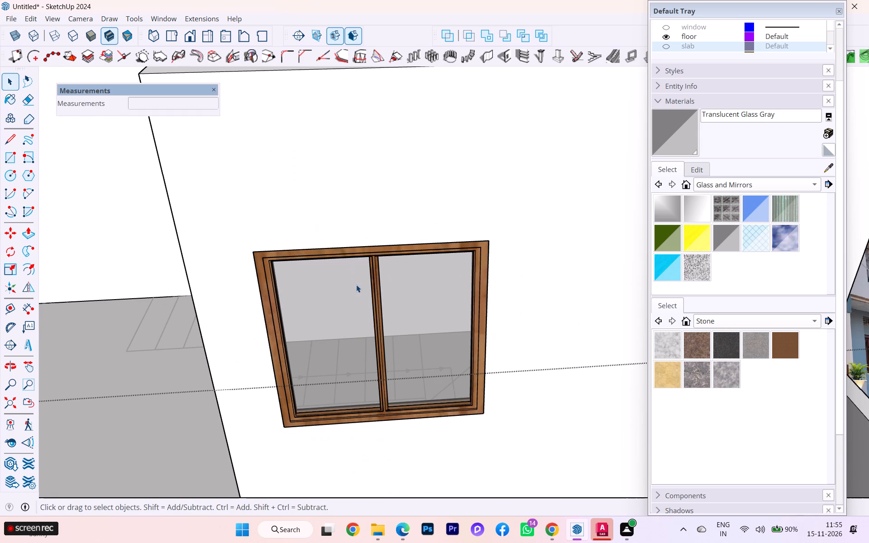
left_click(356, 285)
key("s")
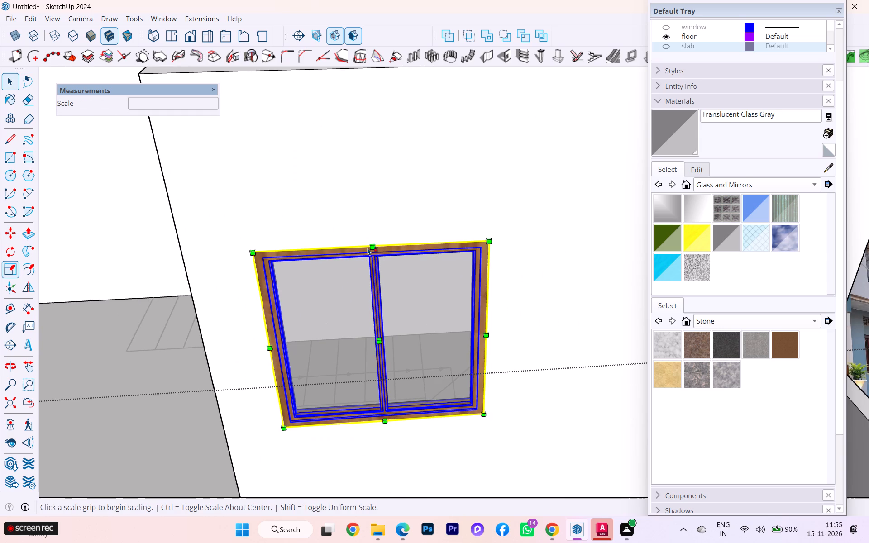
scroll(368, 248, "up", 9)
scroll(374, 241, "down", 1)
scroll(374, 241, "up", 5)
key("k")
scroll(374, 241, "up", 3)
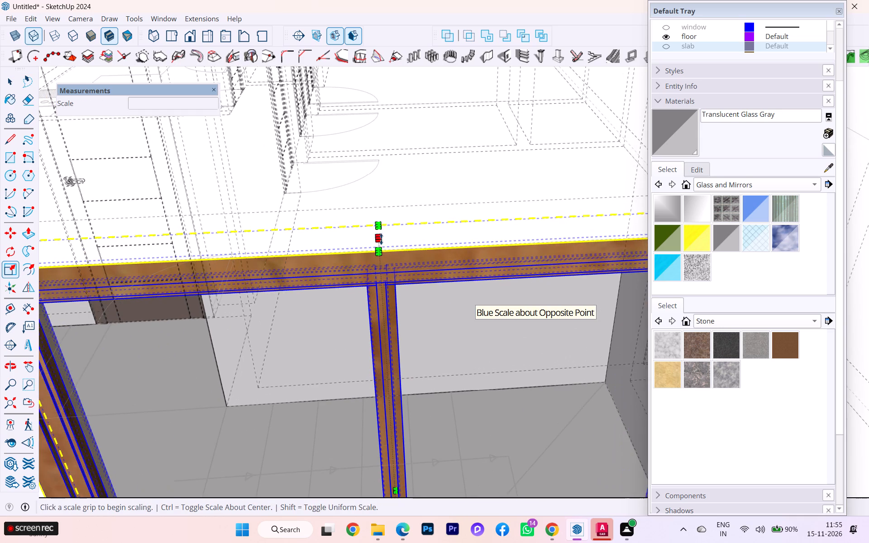
left_click(374, 238)
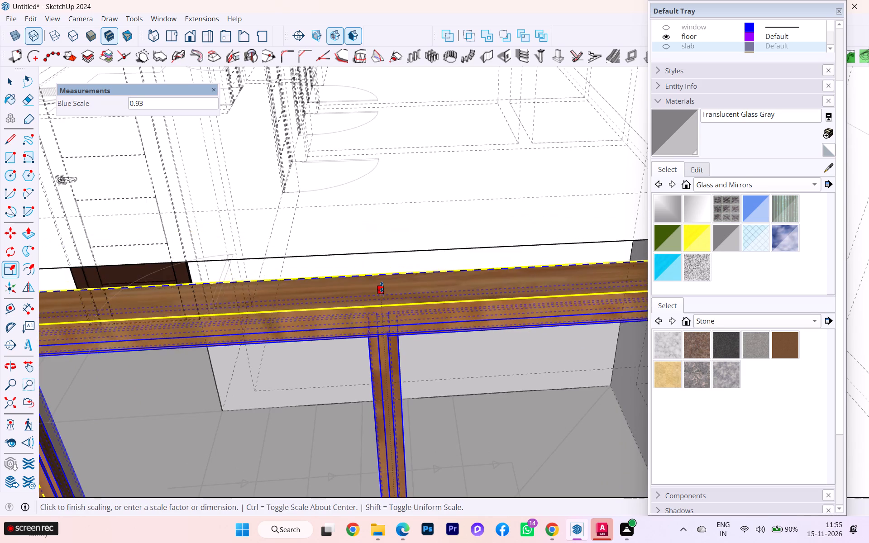
left_click(371, 263)
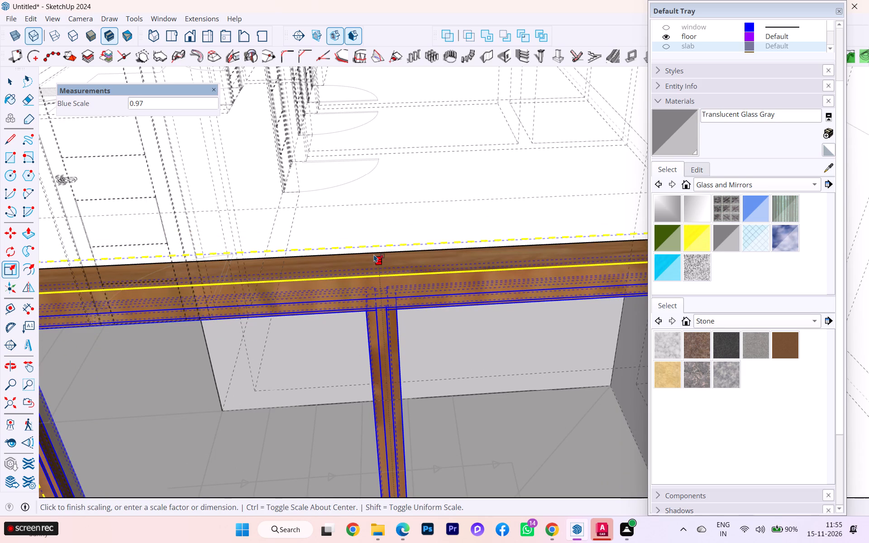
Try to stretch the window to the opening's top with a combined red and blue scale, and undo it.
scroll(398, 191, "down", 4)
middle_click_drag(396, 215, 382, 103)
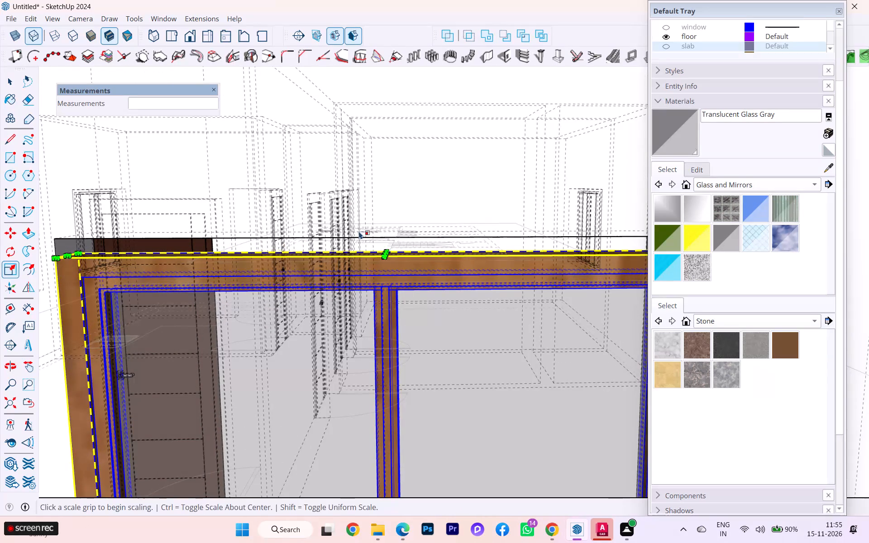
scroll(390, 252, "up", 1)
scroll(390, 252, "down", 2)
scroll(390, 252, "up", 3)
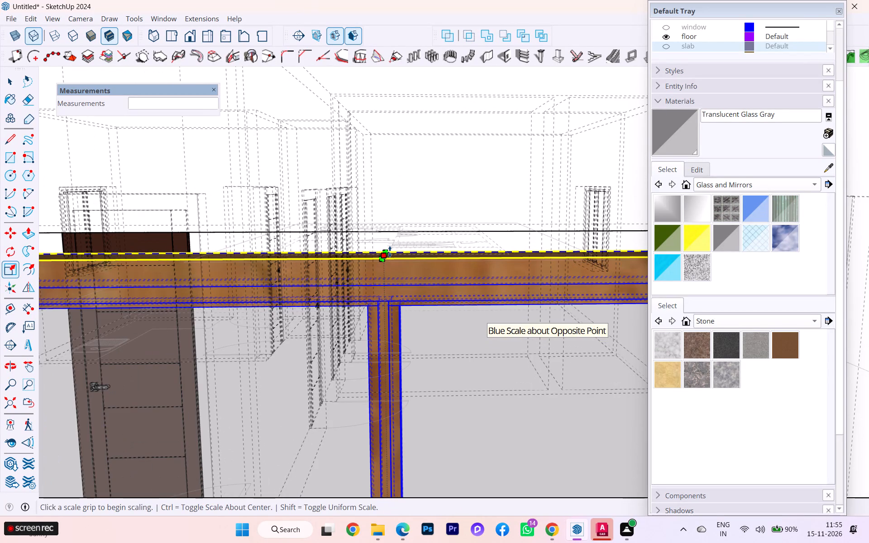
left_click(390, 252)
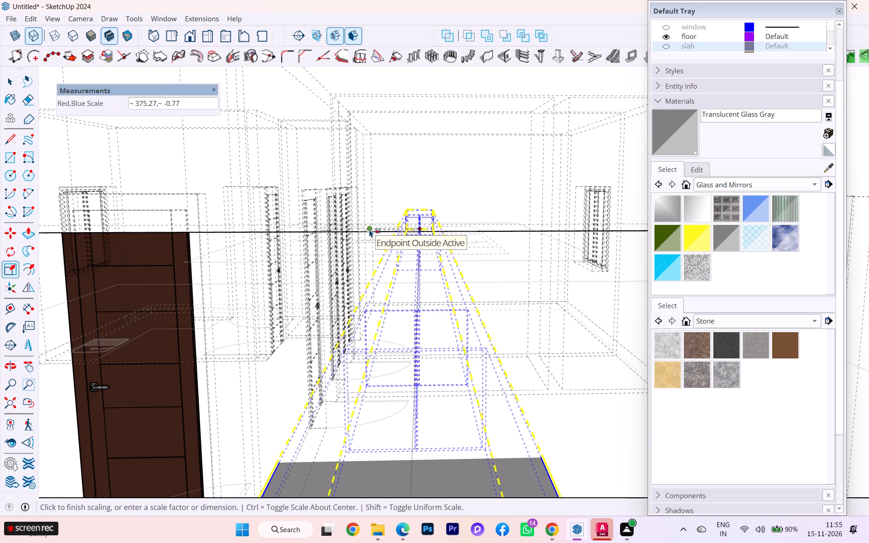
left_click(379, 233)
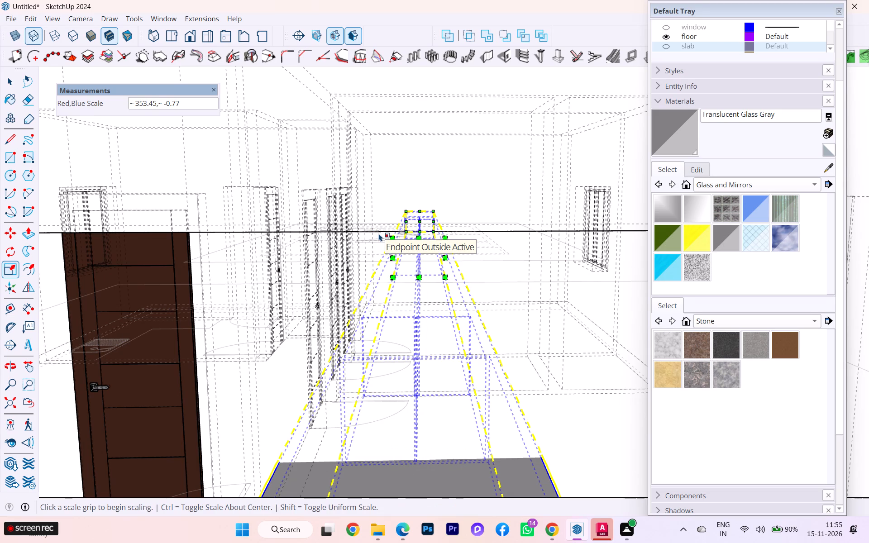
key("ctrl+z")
Scale the front window's height by about 1.03 up to the opening's top edge, turn off X-ray view and deselect the window.
scroll(388, 235, "up", 6)
scroll(369, 270, "down", 12)
scroll(391, 245, "up", 1)
scroll(391, 245, "down", 2)
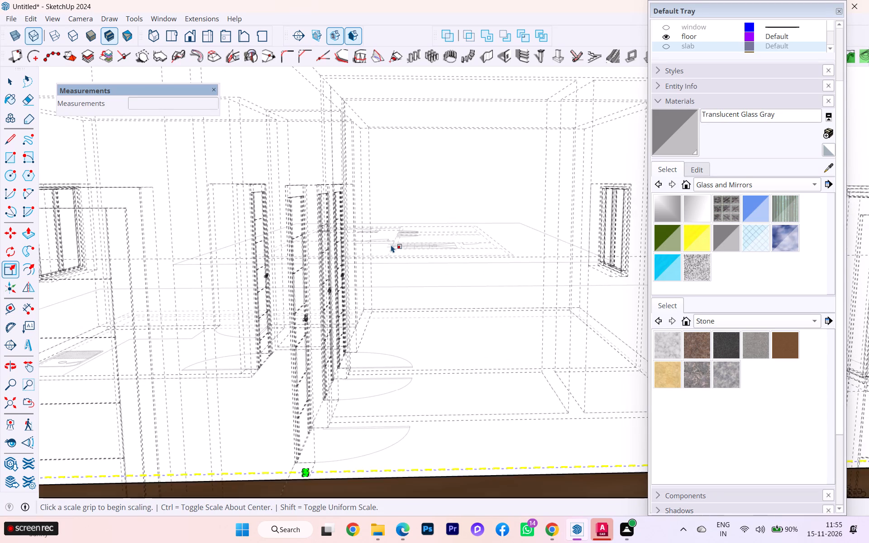
scroll(391, 245, "down", 11)
scroll(390, 247, "up", 1)
left_click(307, 468)
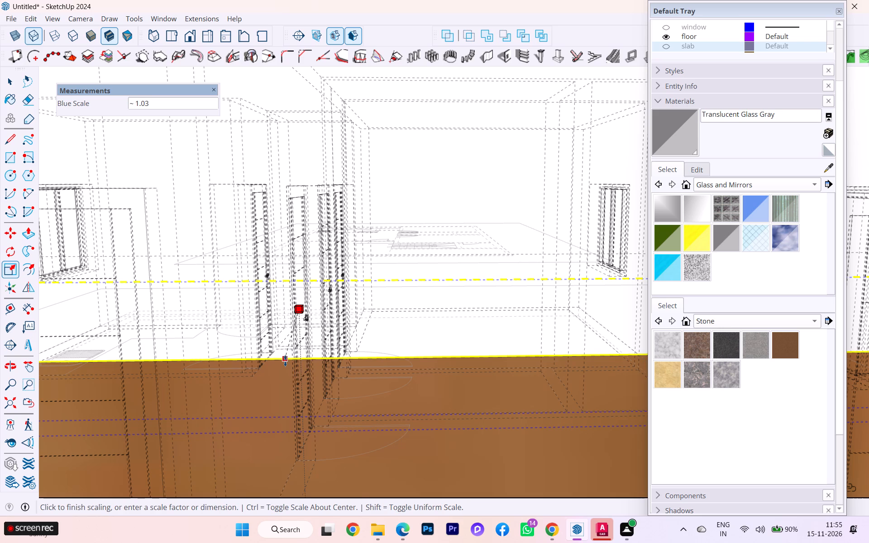
left_click(285, 361)
scroll(363, 303, "down", 4)
scroll(364, 302, "up", 1)
scroll(364, 302, "down", 2)
scroll(367, 302, "up", 1)
scroll(367, 302, "down", 2)
scroll(400, 265, "down", 2)
scroll(400, 264, "up", 1)
scroll(400, 264, "down", 6)
scroll(417, 248, "up", 1)
scroll(417, 248, "down", 2)
scroll(417, 248, "up", 2)
scroll(417, 248, "down", 7)
scroll(424, 246, "up", 3)
scroll(424, 246, "down", 3)
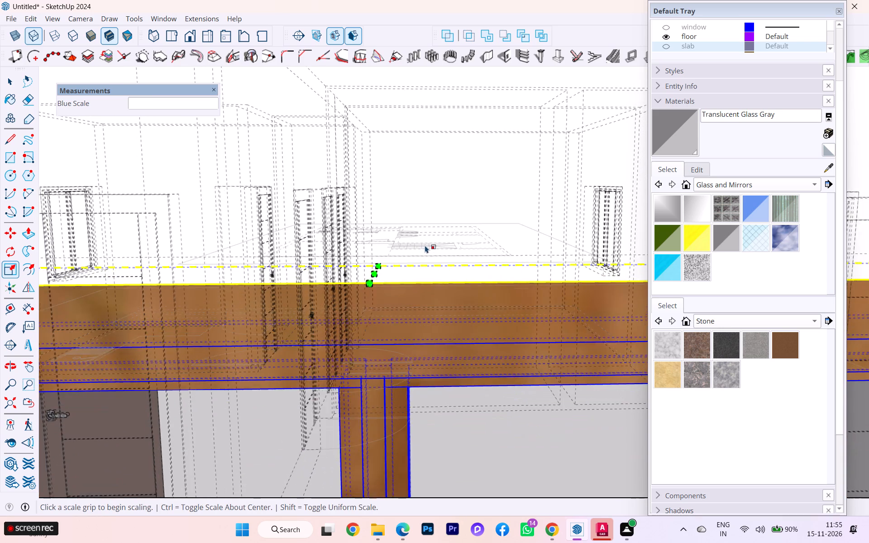
scroll(425, 245, "down", 2)
scroll(425, 245, "up", 3)
scroll(425, 245, "down", 5)
key("k")
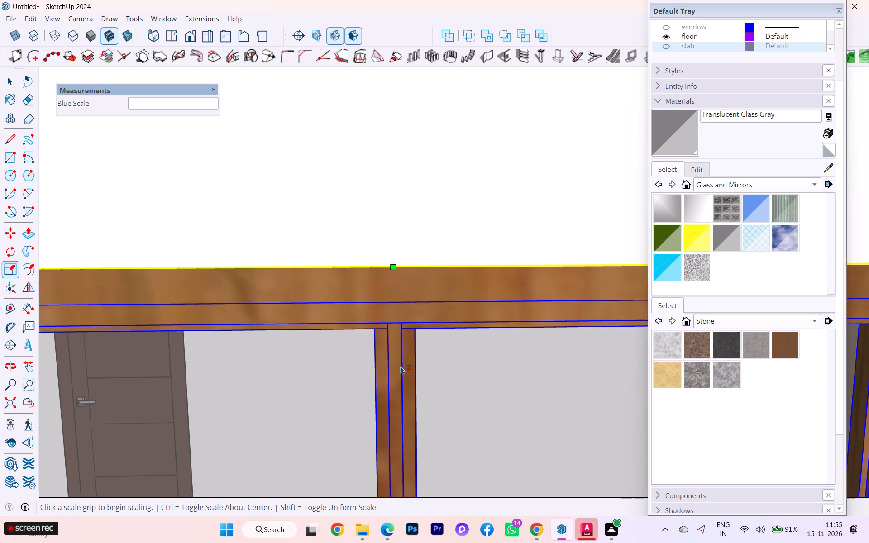
scroll(225, 400, "down", 5)
scroll(349, 245, "up", 1)
scroll(349, 245, "down", 7)
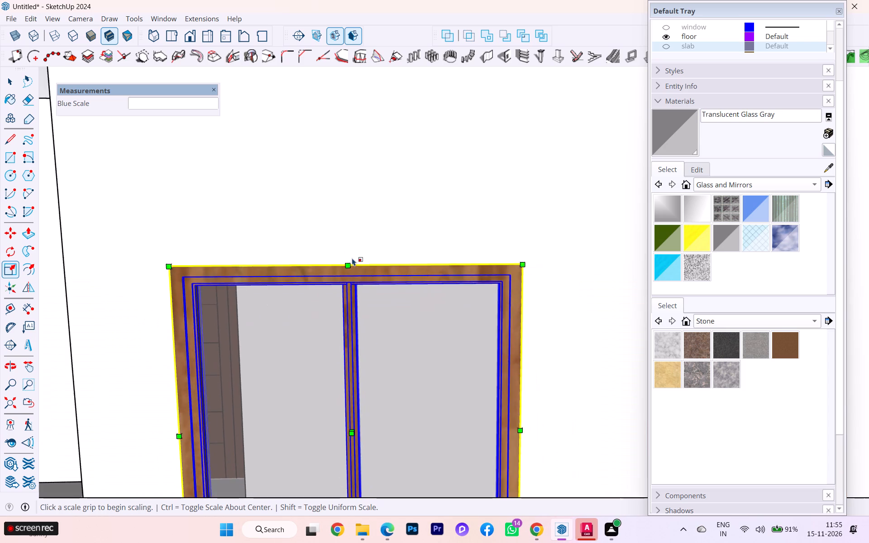
scroll(352, 258, "down", 4)
scroll(353, 259, "up", 2)
scroll(353, 259, "down", 2)
scroll(353, 261, "up", 1)
scroll(350, 271, "down", 3)
scroll(349, 271, "up", 1)
scroll(348, 272, "down", 2)
scroll(346, 274, "up", 1)
scroll(345, 274, "down", 3)
scroll(344, 273, "up", 1)
scroll(344, 273, "down", 2)
left_click(14, 86)
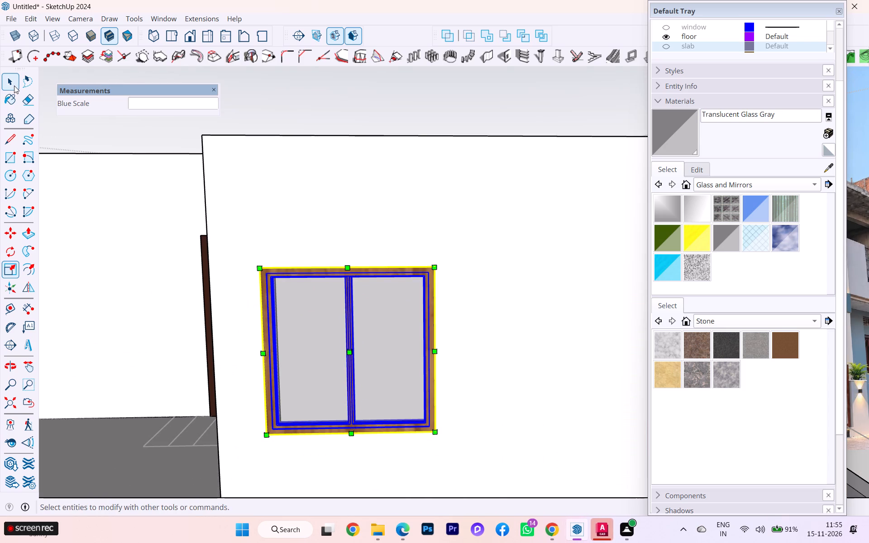
left_click(110, 410)
Examine the front window's frame up close, and check the windows around the whole house from outside.
scroll(197, 367, "down", 6)
scroll(315, 338, "up", 5)
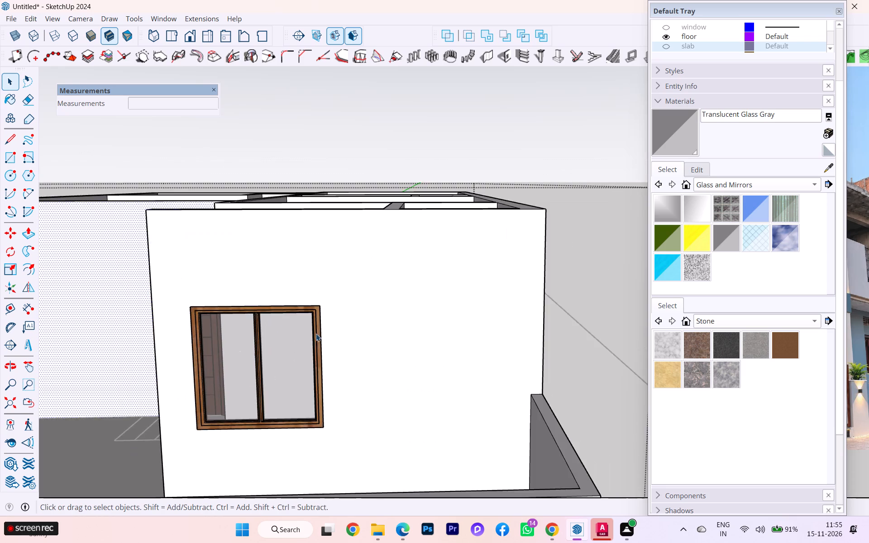
scroll(320, 312, "up", 1)
scroll(320, 311, "down", 2)
scroll(320, 309, "up", 6)
scroll(311, 296, "down", 1)
scroll(310, 295, "up", 1)
scroll(308, 293, "down", 1)
scroll(306, 292, "up", 7)
scroll(301, 296, "down", 1)
scroll(301, 296, "up", 3)
scroll(303, 302, "down", 2)
scroll(311, 314, "up", 1)
scroll(314, 318, "down", 1)
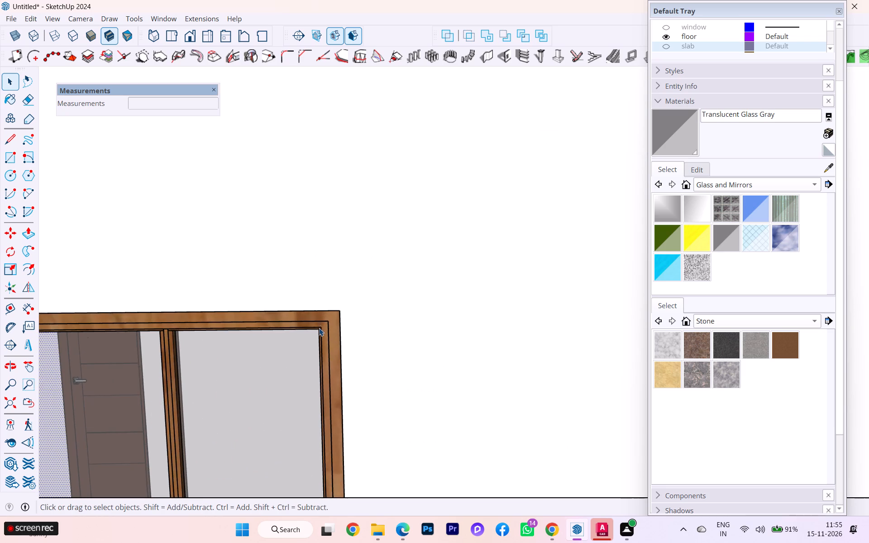
scroll(319, 329, "down", 1)
scroll(319, 329, "up", 1)
scroll(319, 329, "down", 2)
scroll(319, 330, "up", 4)
scroll(321, 340, "down", 1)
scroll(340, 326, "up", 6)
scroll(340, 326, "down", 4)
scroll(474, 380, "down", 5)
scroll(430, 276, "up", 4)
scroll(426, 276, "down", 1)
scroll(425, 276, "up", 1)
scroll(425, 276, "down", 3)
scroll(416, 290, "up", 1)
scroll(415, 289, "down", 2)
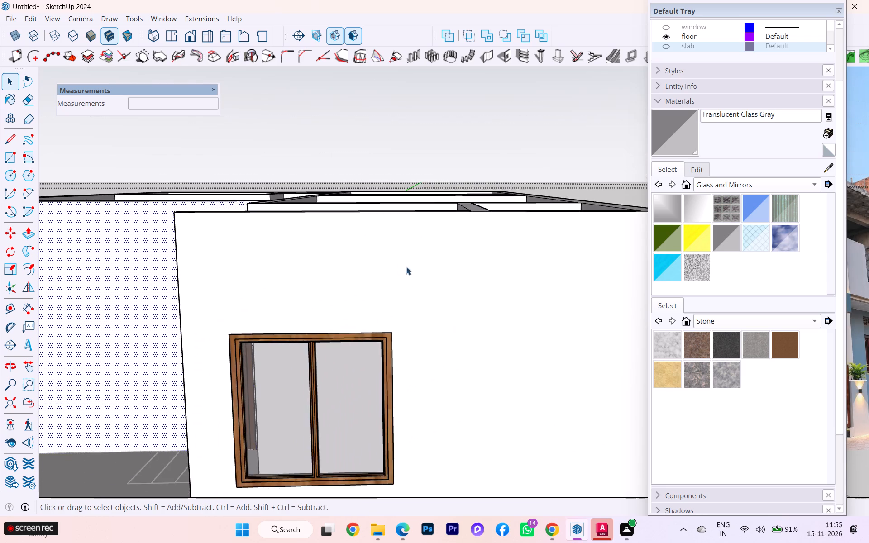
scroll(394, 262, "down", 1)
scroll(394, 262, "up", 3)
scroll(394, 262, "down", 11)
scroll(385, 259, "up", 1)
scroll(385, 259, "down", 4)
scroll(382, 272, "up", 2)
scroll(381, 272, "down", 1)
scroll(381, 273, "up", 2)
scroll(381, 273, "down", 5)
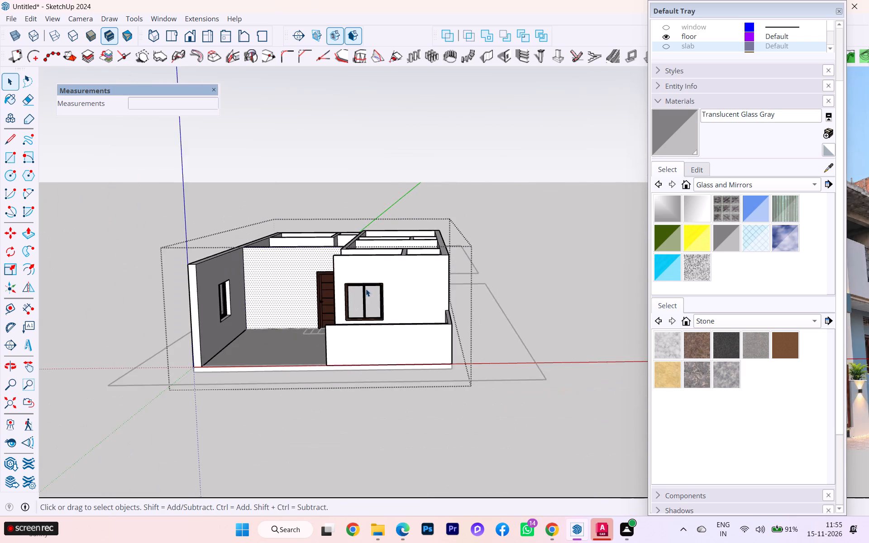
middle_click_drag(366, 294, 363, 479)
scroll(361, 345, "up", 4)
scroll(239, 307, "down", 2)
middle_click_drag(233, 310, 600, 213)
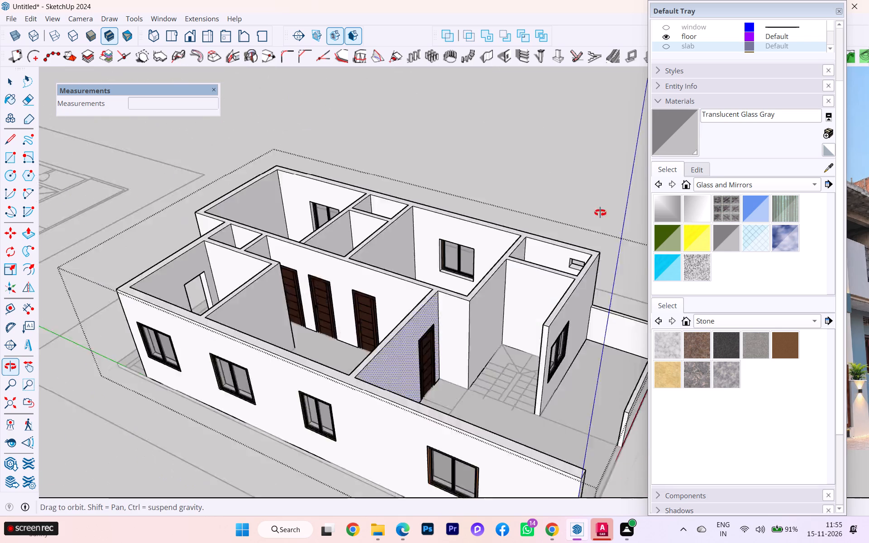
middle_click_drag(600, 213, 519, 238)
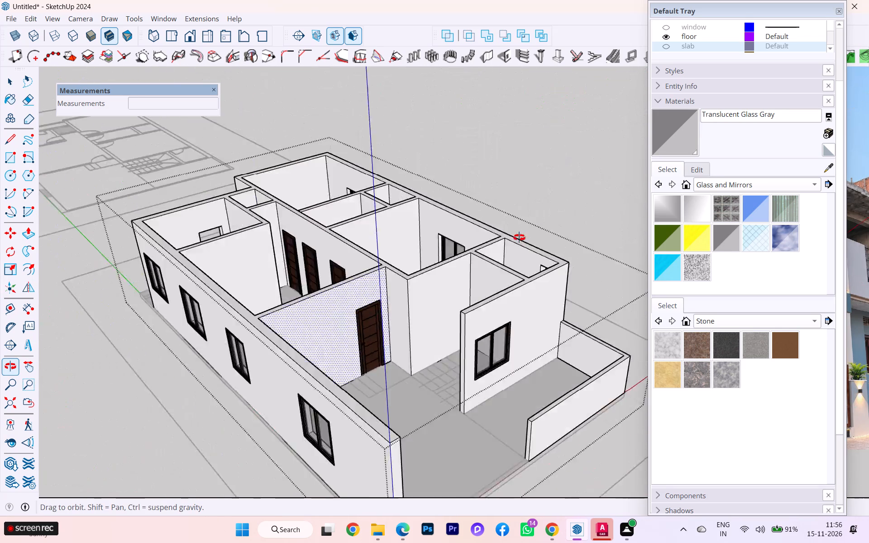
Copy the brown panel door from the interior wall about 23' 10 1/2" along the green axis onto the rear porch wall, beside its empty doorway.
middle_click_drag(519, 238, 692, 210)
middle_click_drag(262, 302, 355, 294)
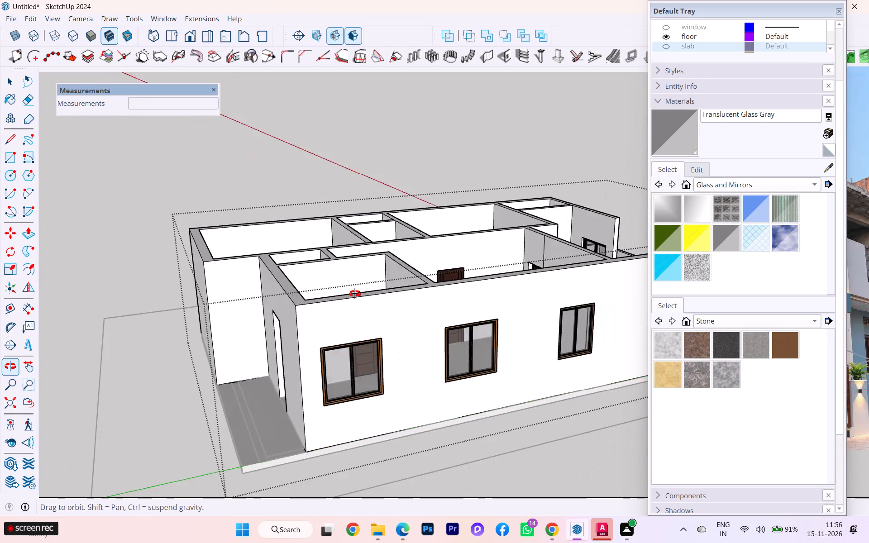
middle_click_drag(355, 294, 575, 391)
left_click(519, 271)
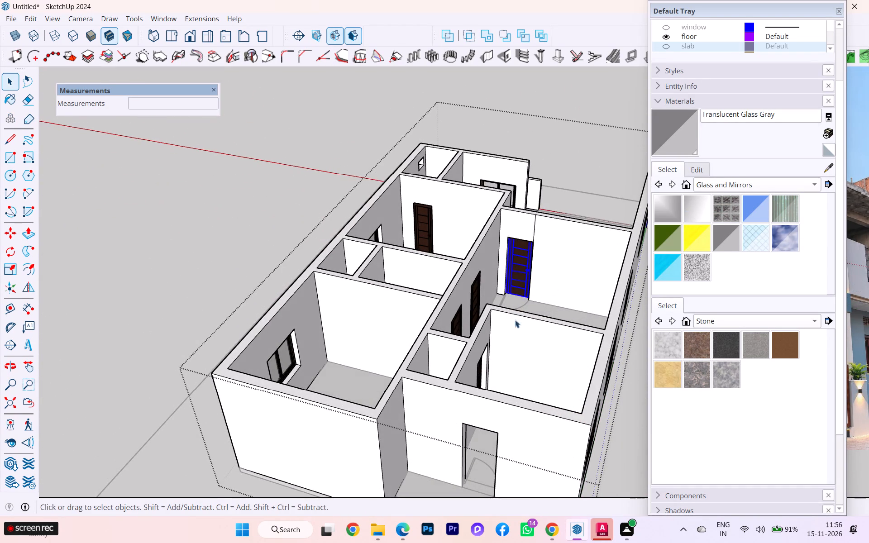
middle_click_drag(515, 320, 588, 276)
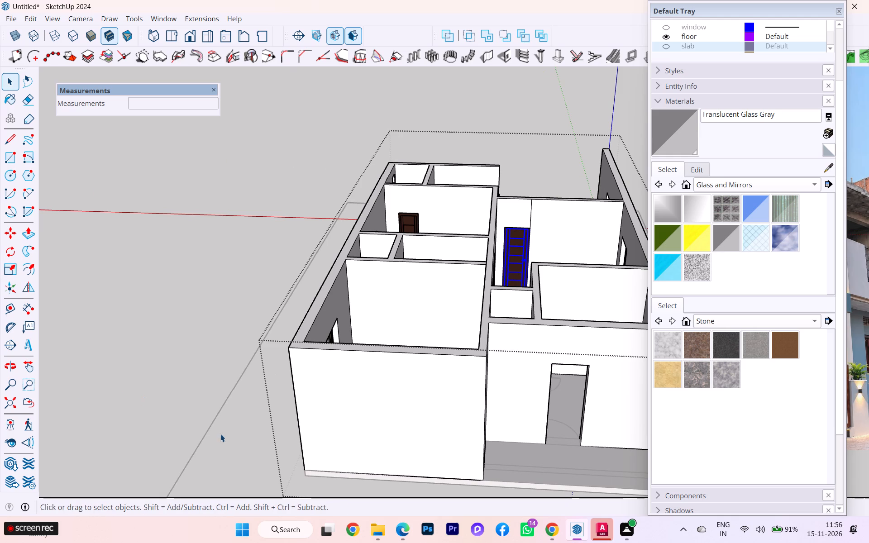
key("m")
key("Return")
left_click(526, 232)
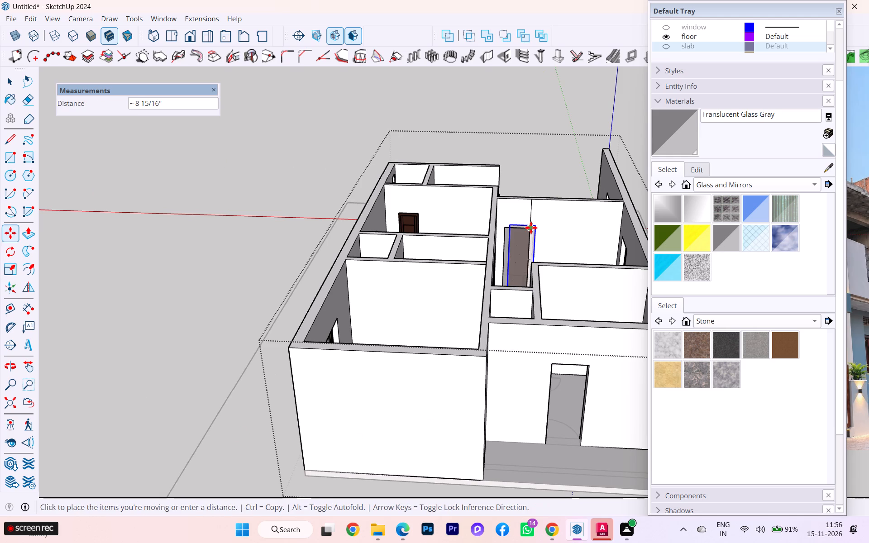
scroll(582, 378, "up", 2)
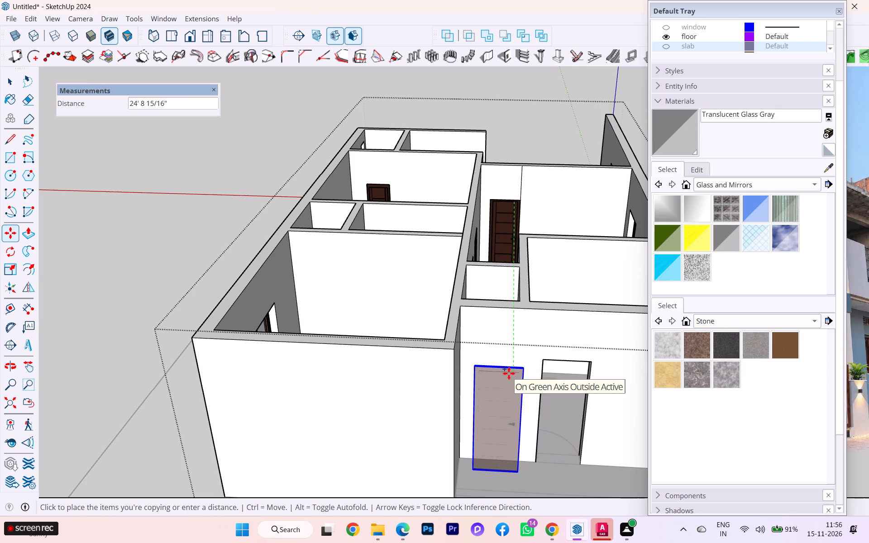
key("Left")
scroll(534, 373, "up", 2)
left_click(529, 372)
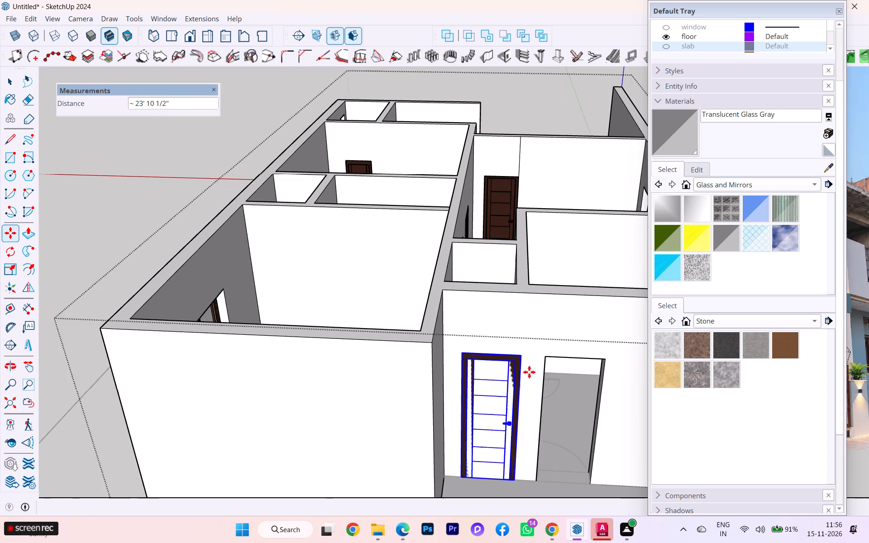
Move the copied door 3' 6 1/4" by its top corner onto the rear doorway's matching top corner, and deselect it.
scroll(529, 357, "up", 1)
scroll(529, 357, "down", 1)
scroll(529, 357, "up", 4)
scroll(523, 364, "down", 3)
scroll(523, 364, "up", 7)
left_click(517, 352)
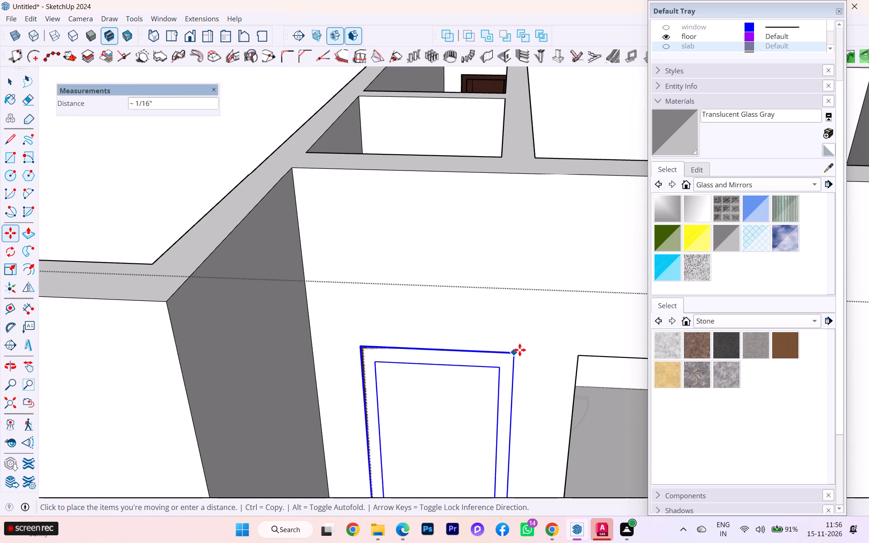
scroll(402, 358, "down", 2)
scroll(402, 358, "up", 2)
scroll(401, 358, "down", 1)
scroll(451, 359, "down", 4)
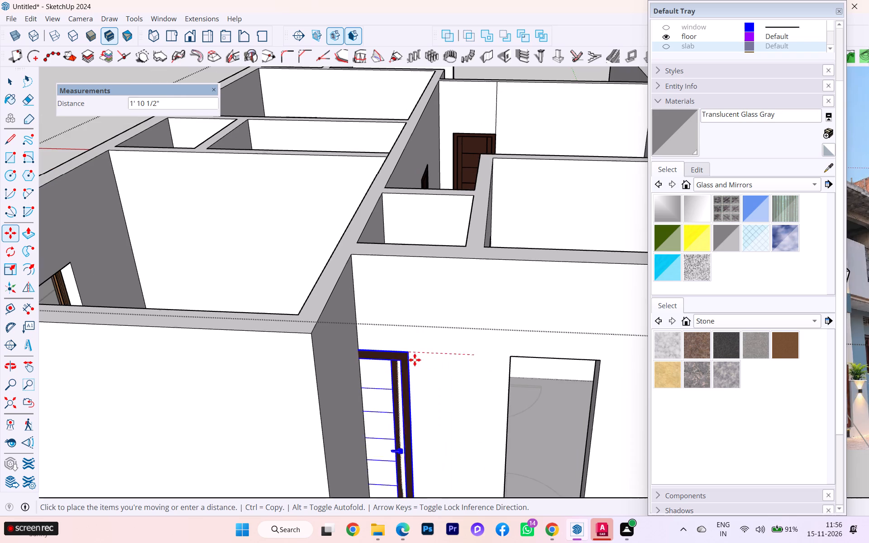
scroll(588, 365, "up", 2)
left_click(604, 362)
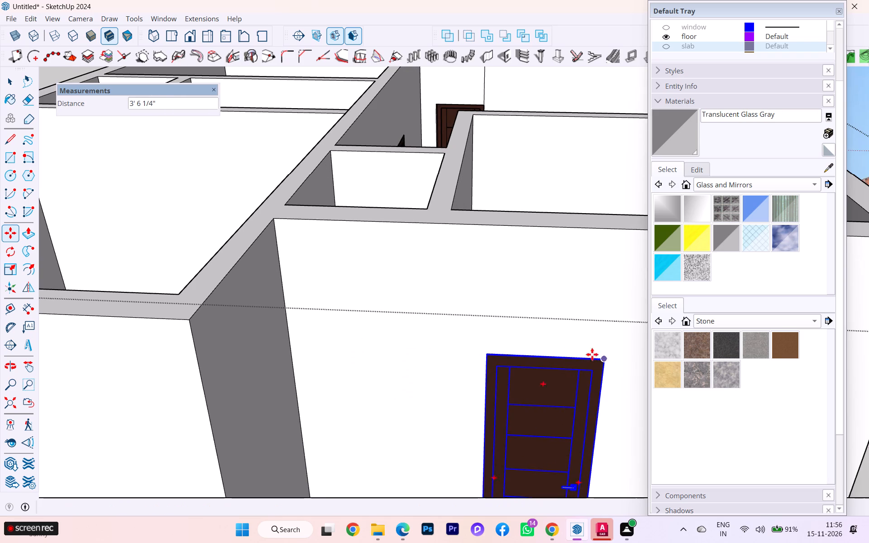
scroll(479, 324, "down", 3)
scroll(479, 324, "up", 1)
scroll(479, 324, "down", 1)
scroll(429, 299, "down", 2)
scroll(427, 298, "up", 1)
scroll(425, 298, "down", 2)
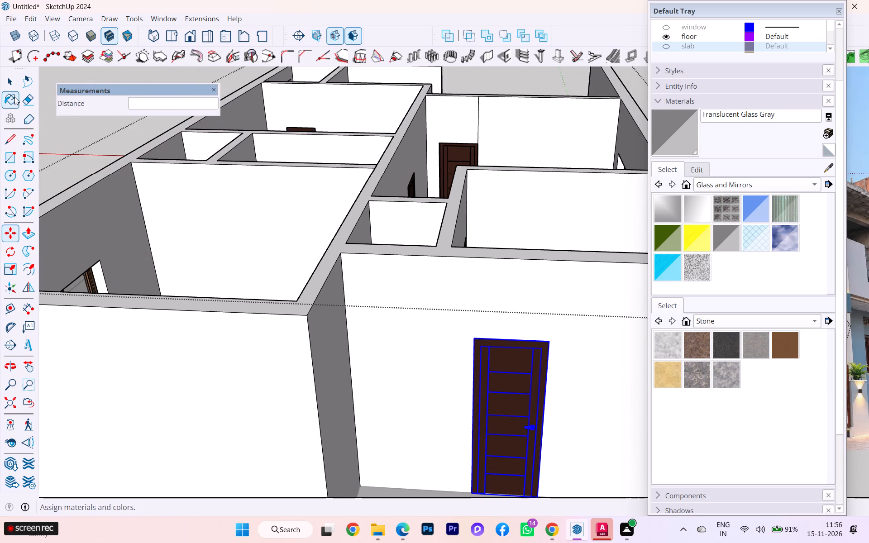
left_click(14, 90)
scroll(260, 147, "down", 3)
left_click(616, 346)
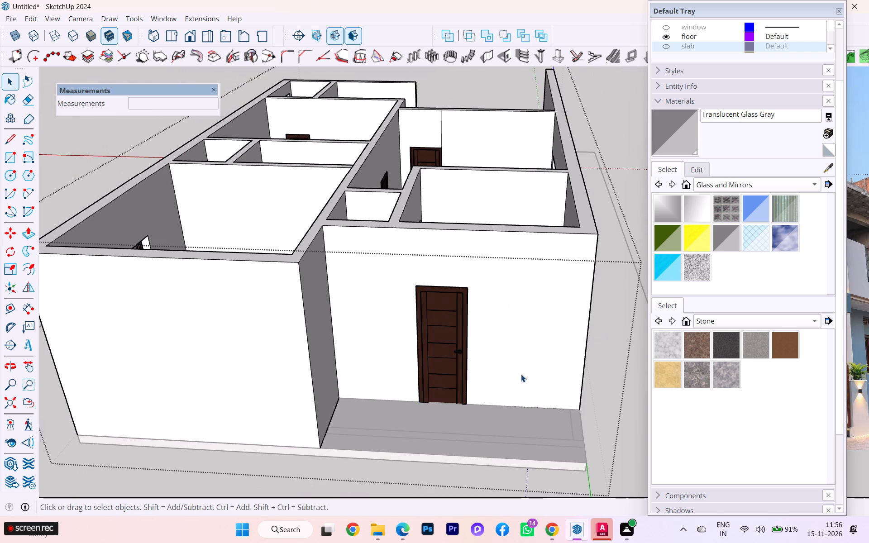
Select the rear door, show hidden back edges, and check its bottom edge against the doorway using the Scale grips.
scroll(426, 343, "up", 7)
scroll(479, 390, "up", 2)
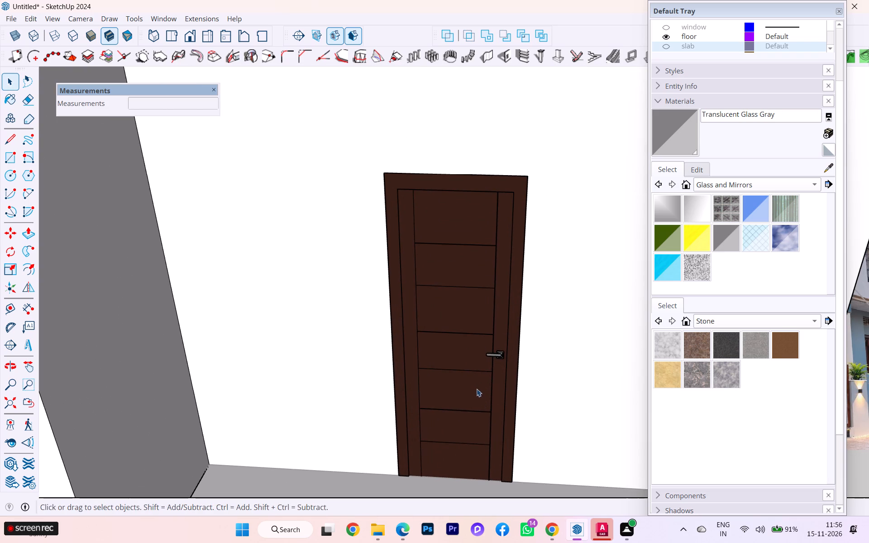
left_click(480, 444)
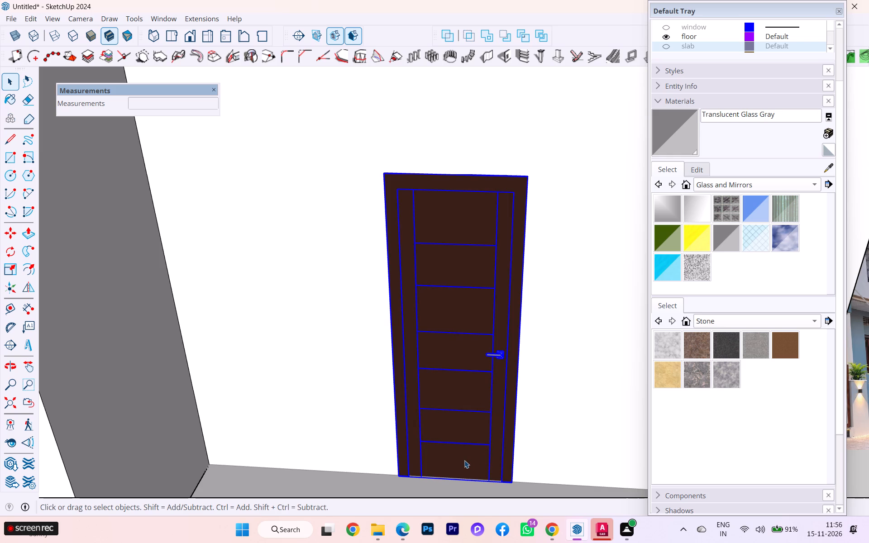
key("k")
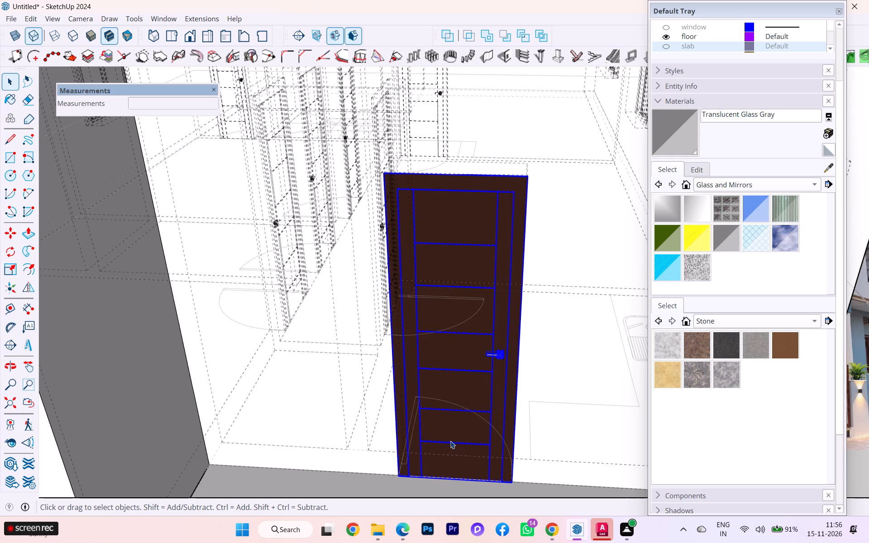
key("s")
scroll(464, 495, "up", 1)
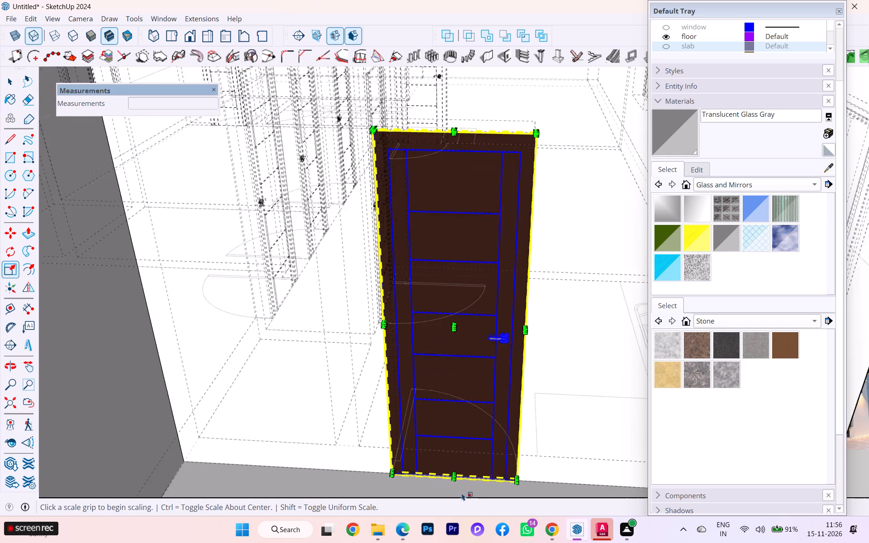
scroll(462, 493, "up", 3)
scroll(456, 480, "down", 8)
scroll(456, 480, "up", 5)
scroll(455, 475, "down", 1)
scroll(455, 475, "up", 4)
scroll(455, 475, "down", 1)
scroll(455, 475, "up", 1)
scroll(455, 475, "down", 4)
scroll(455, 475, "up", 3)
scroll(455, 475, "down", 1)
scroll(455, 475, "up", 1)
scroll(455, 475, "down", 1)
scroll(455, 475, "up", 2)
scroll(455, 475, "down", 2)
scroll(455, 475, "up", 5)
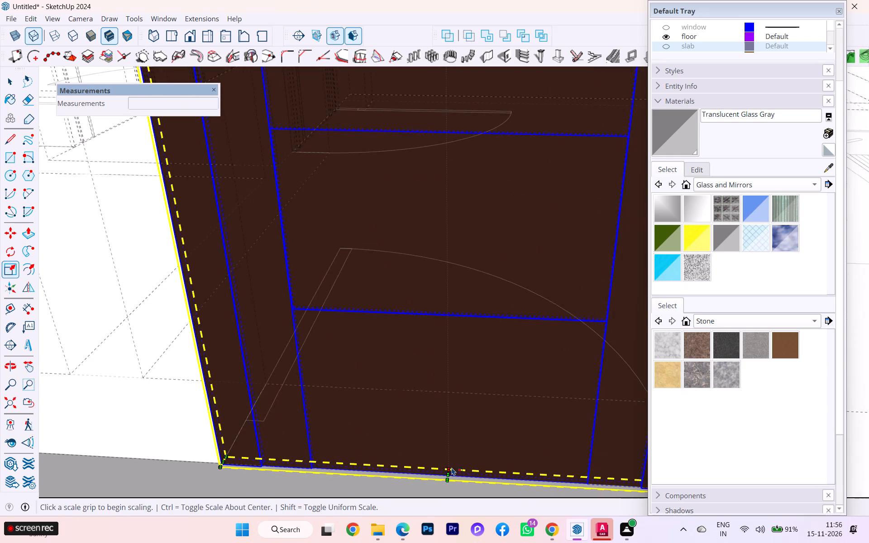
left_click(449, 475)
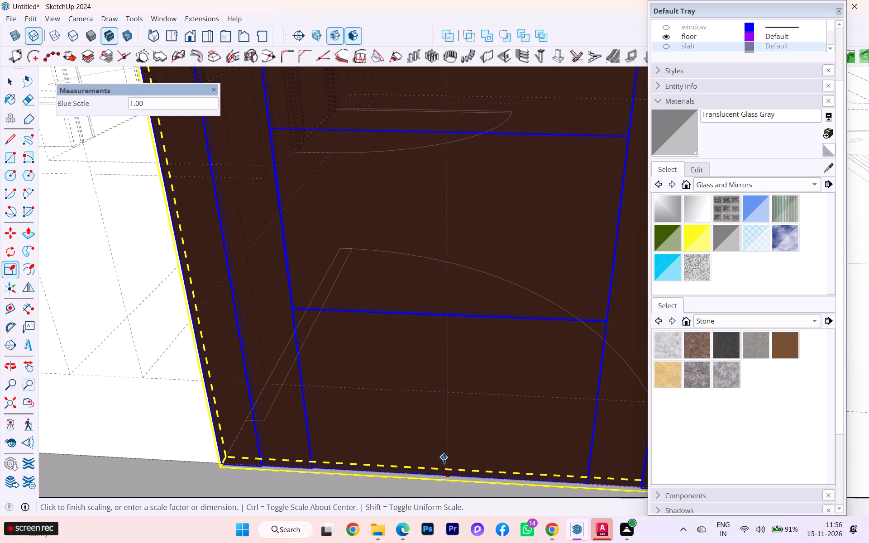
key("Escape")
scroll(451, 477, "down", 4)
scroll(454, 481, "up", 1)
scroll(454, 481, "down", 2)
scroll(456, 483, "up", 1)
scroll(456, 483, "down", 2)
scroll(456, 483, "up", 1)
scroll(456, 483, "down", 1)
scroll(456, 483, "up", 1)
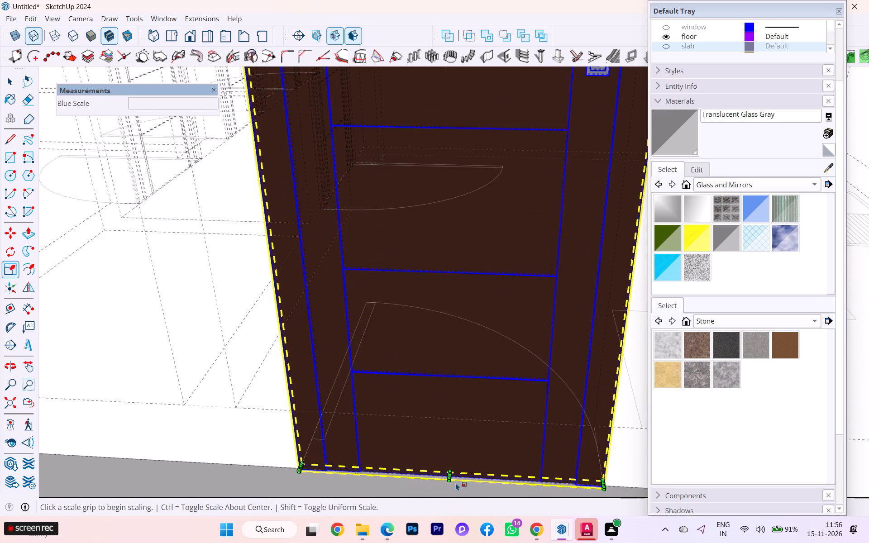
scroll(469, 455, "down", 5)
scroll(469, 455, "up", 3)
scroll(469, 455, "down", 4)
scroll(469, 455, "up", 1)
scroll(469, 455, "down", 7)
scroll(464, 432, "up", 1)
scroll(464, 432, "down", 1)
scroll(464, 432, "up", 1)
scroll(464, 432, "down", 2)
scroll(464, 432, "up", 1)
scroll(464, 432, "down", 2)
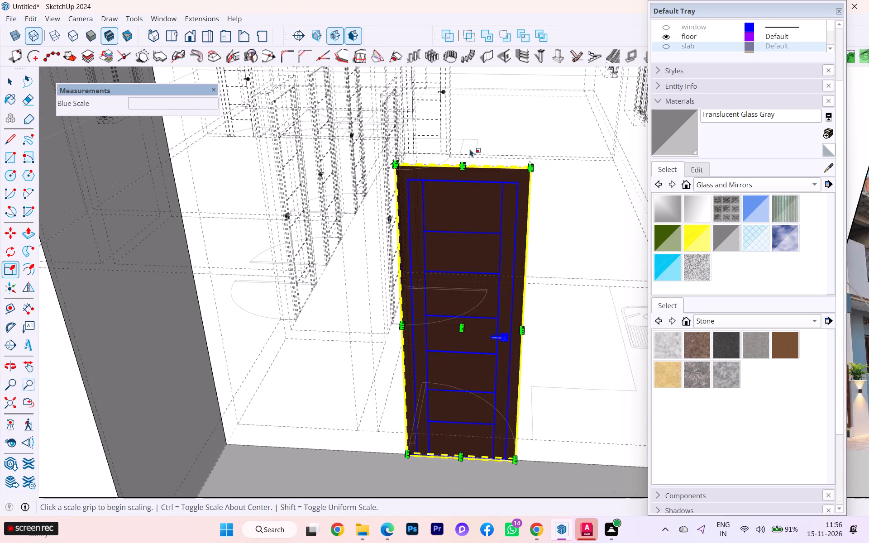
Check the rear door's top corner against the doorway up close with the Scale grips, and turn the back edges off.
scroll(425, 149, "up", 7)
scroll(411, 165, "down", 1)
scroll(411, 165, "up", 6)
scroll(370, 170, "down", 2)
scroll(369, 170, "up", 5)
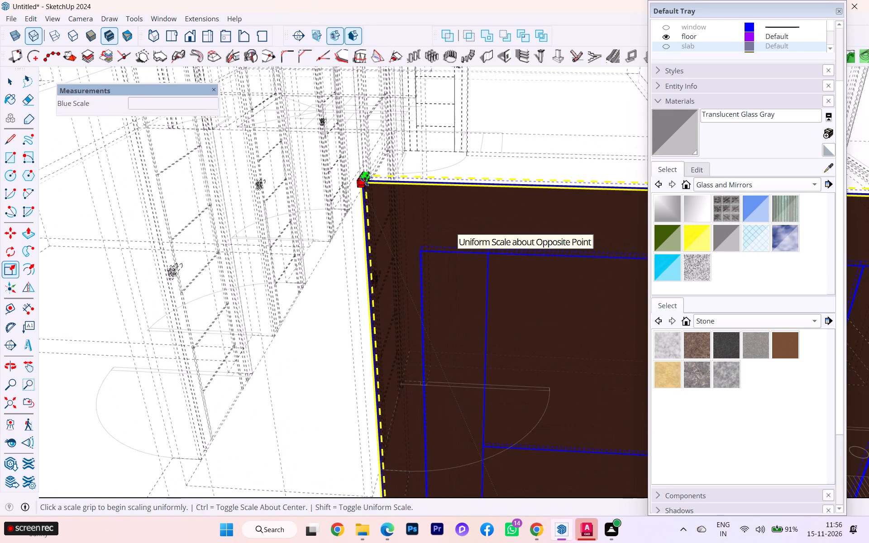
left_click(364, 181)
left_click(367, 178)
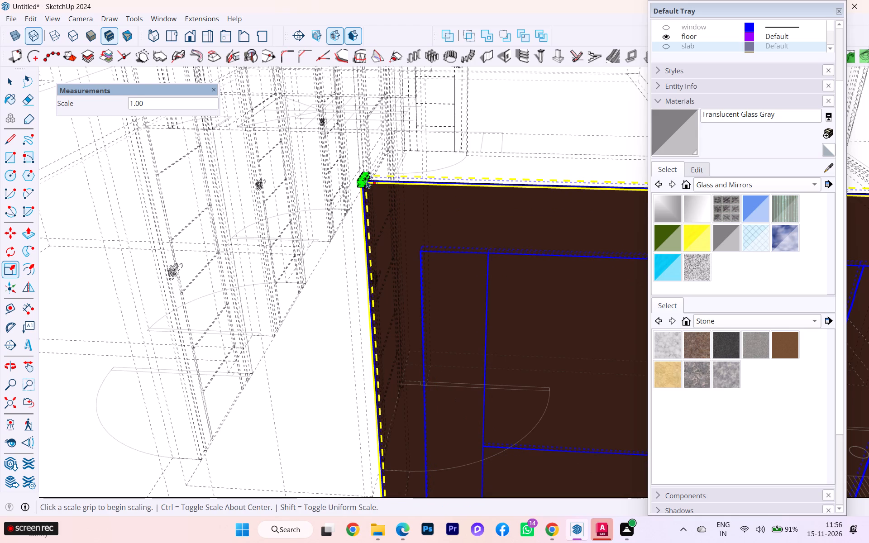
scroll(367, 183, "up", 11)
scroll(365, 180, "down", 1)
scroll(364, 180, "up", 1)
scroll(350, 162, "down", 4)
scroll(319, 210, "up", 2)
scroll(318, 214, "down", 2)
scroll(317, 222, "up", 1)
scroll(317, 224, "down", 1)
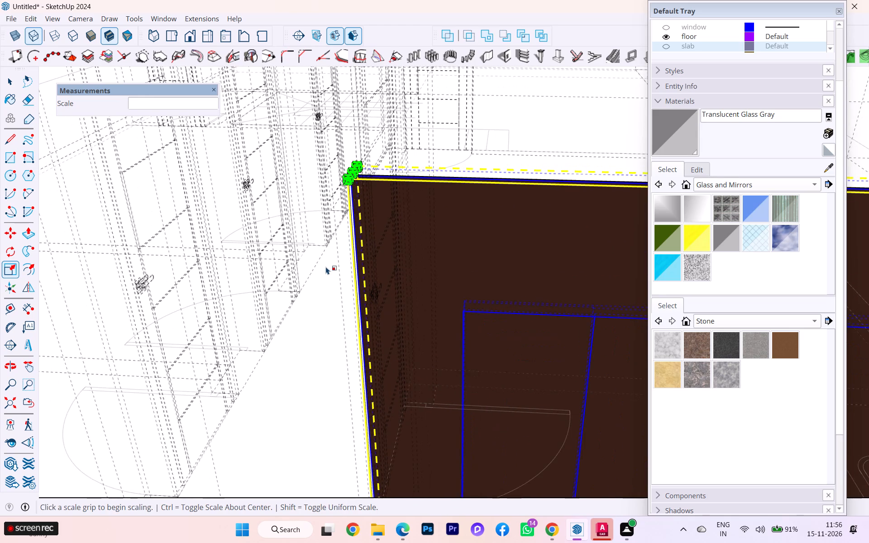
key("k")
scroll(326, 267, "down", 4)
scroll(370, 257, "down", 1)
scroll(370, 257, "up", 3)
scroll(370, 257, "down", 2)
scroll(370, 257, "up", 2)
scroll(370, 257, "down", 2)
scroll(368, 250, "up", 1)
scroll(368, 250, "down", 5)
scroll(342, 240, "up", 2)
scroll(342, 240, "down", 3)
scroll(333, 240, "up", 1)
scroll(331, 240, "down", 1)
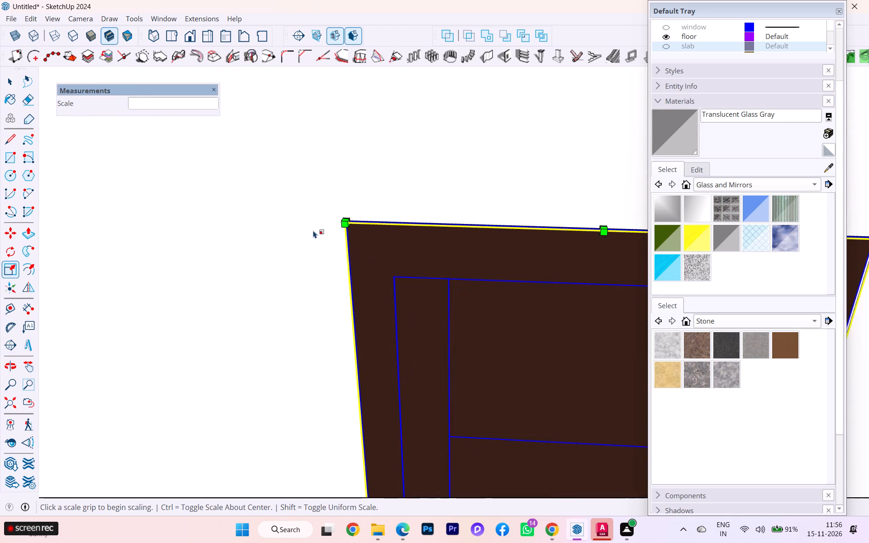
scroll(313, 228, "down", 12)
scroll(329, 235, "up", 3)
scroll(329, 235, "down", 6)
scroll(433, 282, "up", 2)
scroll(433, 283, "down", 2)
scroll(434, 286, "up", 4)
scroll(459, 329, "down", 5)
scroll(459, 331, "up", 4)
scroll(459, 331, "down", 2)
scroll(423, 269, "down", 5)
scroll(423, 268, "up", 2)
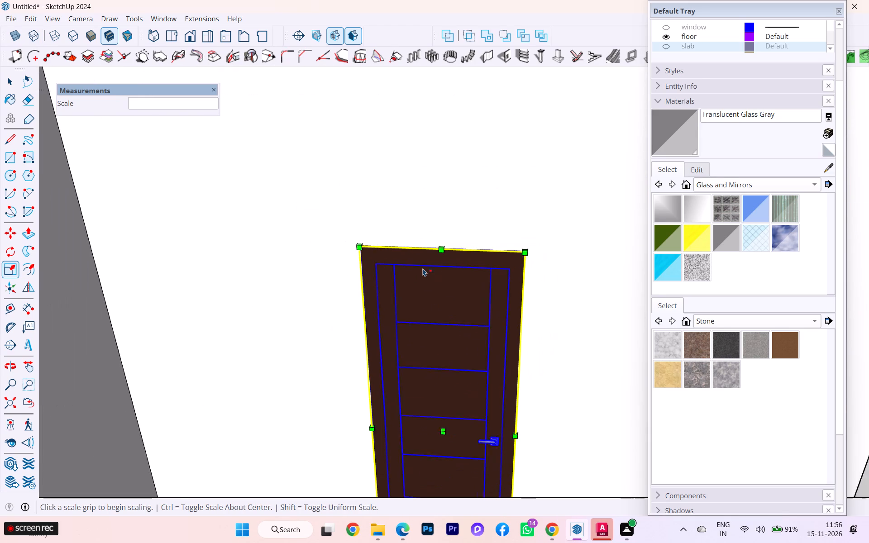
scroll(423, 268, "down", 1)
scroll(459, 319, "down", 2)
scroll(459, 319, "up", 1)
scroll(459, 319, "down", 1)
scroll(459, 319, "up", 1)
scroll(461, 328, "down", 4)
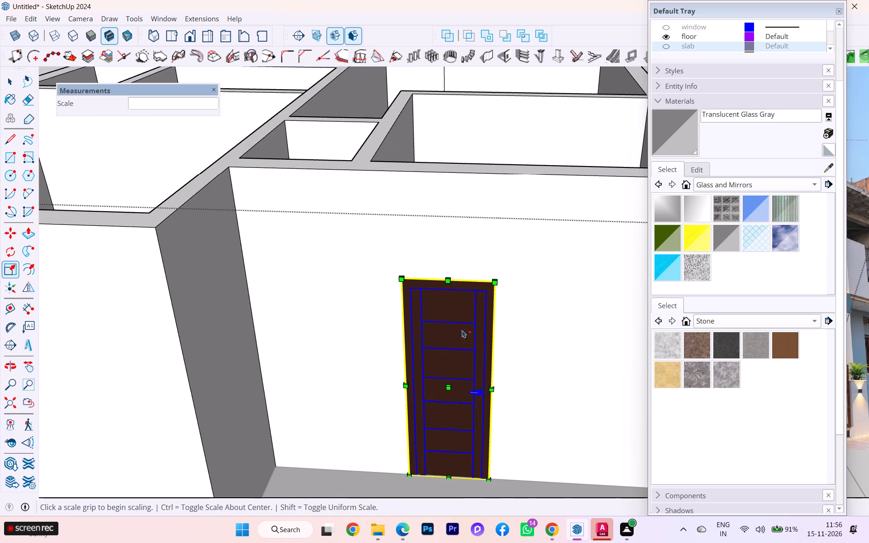
scroll(463, 335, "down", 1)
scroll(458, 352, "up", 1)
scroll(455, 351, "down", 2)
scroll(452, 349, "up", 2)
scroll(443, 347, "down", 1)
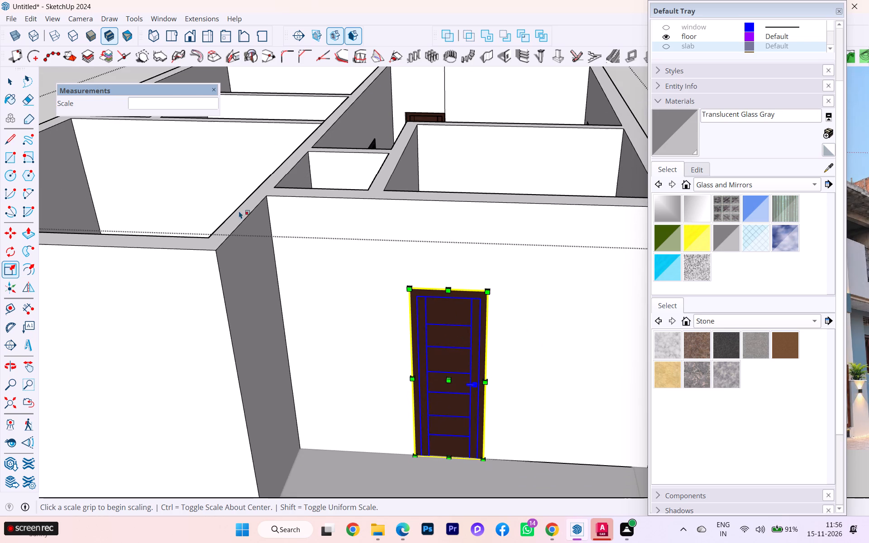
Leave the Scale tool, deselect the rear door and exit the open group.
left_click(13, 89)
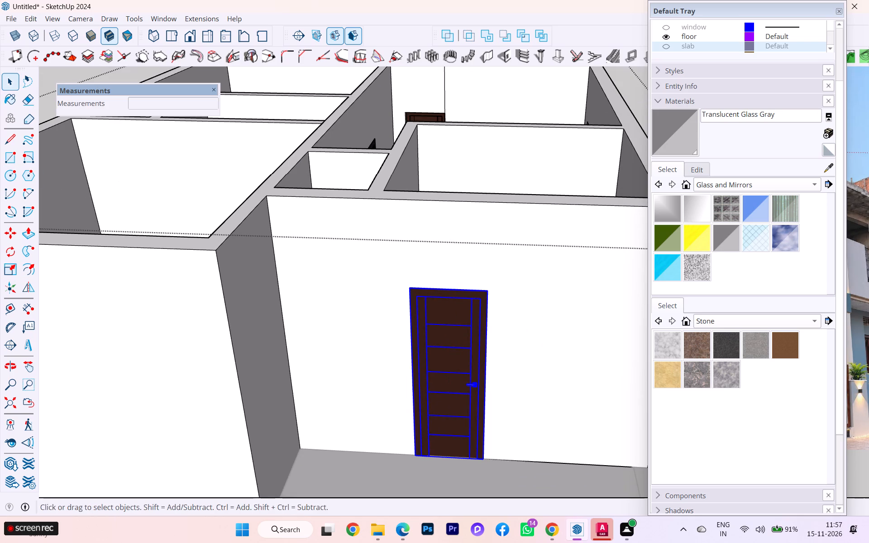
left_click(8, 85)
scroll(126, 160, "down", 2)
scroll(127, 163, "up", 1)
scroll(127, 166, "down", 1)
scroll(177, 186, "down", 2)
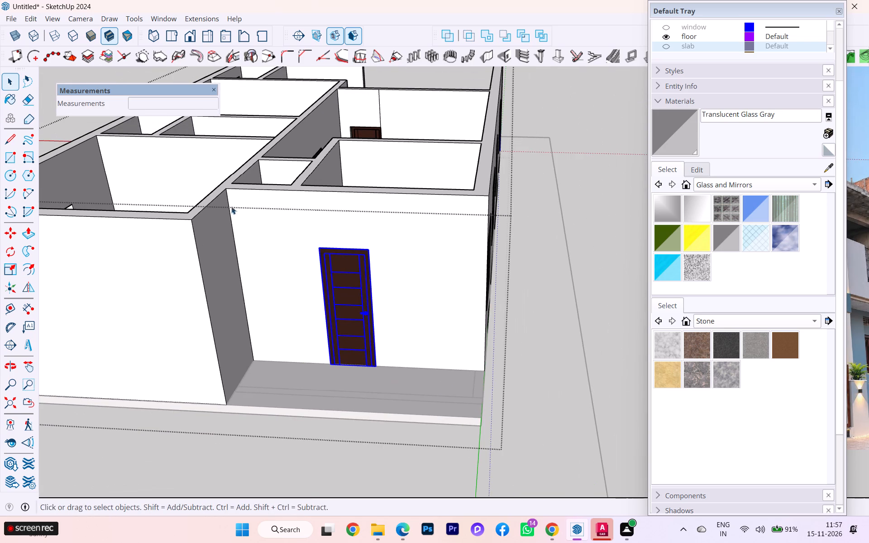
left_click(4, 83)
left_click(565, 240)
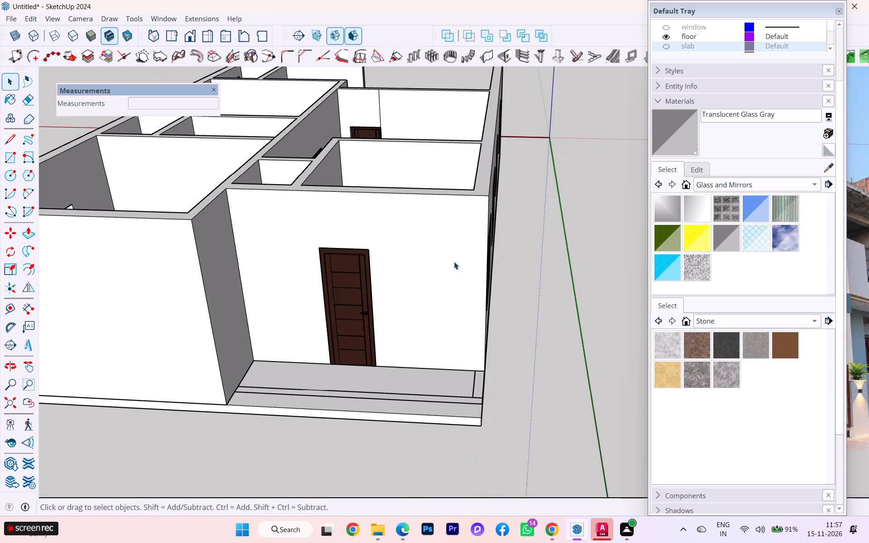
Draw a 12' 9" by 6" rectangle over the narrow strip along the rear porch floor's outer side.
scroll(457, 260, "down", 1)
middle_click_drag(404, 269, 278, 295)
middle_click_drag(231, 300, 80, 315)
scroll(138, 314, "up", 6)
scroll(138, 314, "down", 2)
scroll(138, 314, "up", 1)
scroll(138, 314, "down", 3)
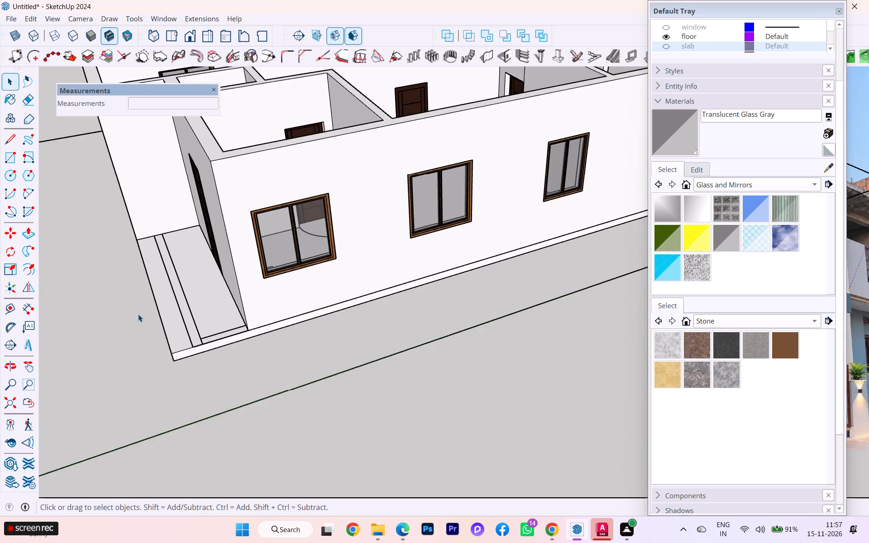
middle_click_drag(176, 314, 240, 318)
scroll(194, 312, "up", 4)
scroll(194, 312, "down", 3)
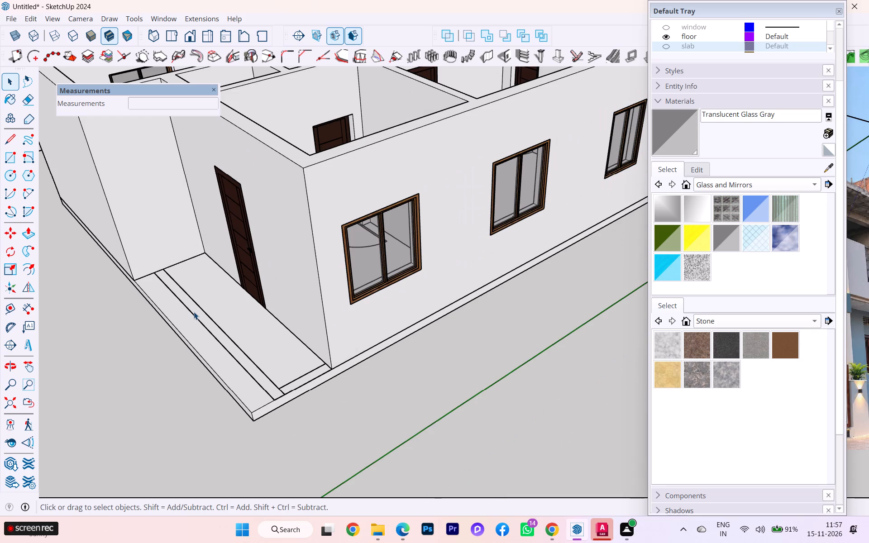
left_click(180, 287)
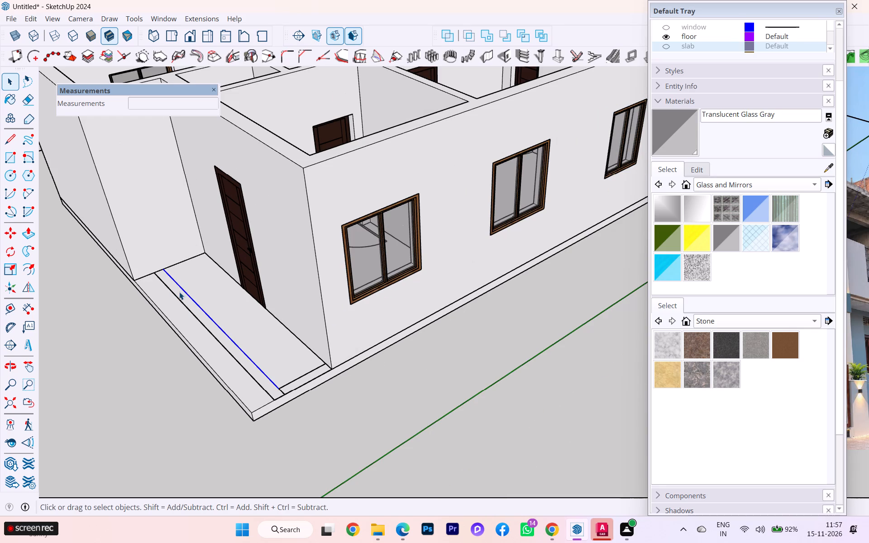
key("r")
scroll(178, 292, "up", 2)
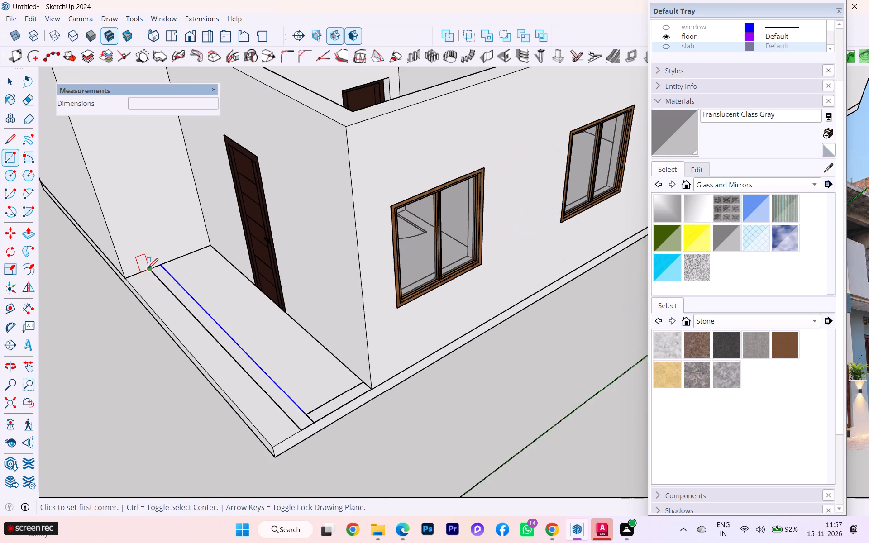
left_click(148, 268)
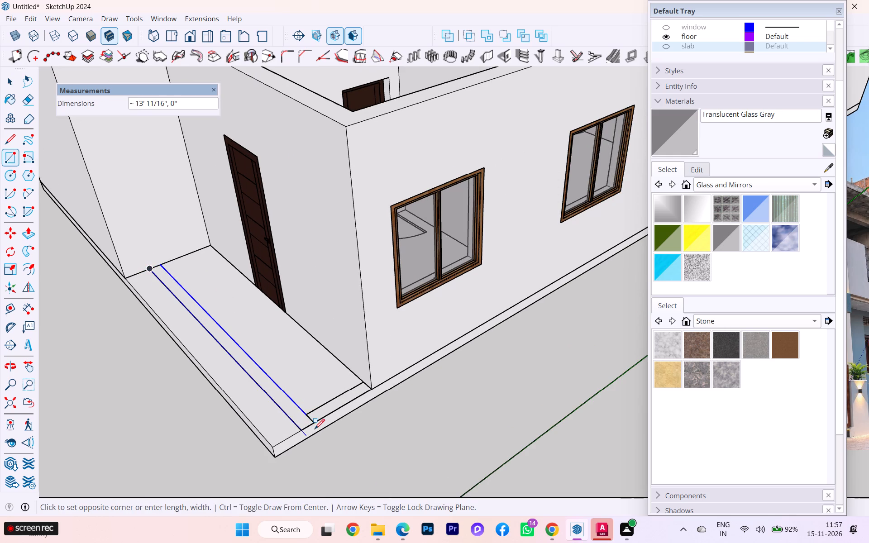
left_click(314, 423)
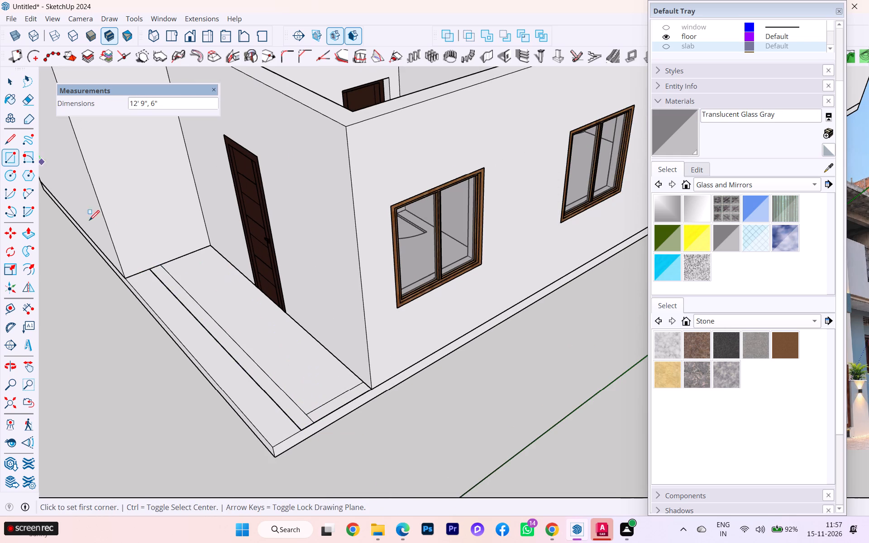
Make the long strip rectangle a group, open it for editing and select its face.
left_click(10, 80)
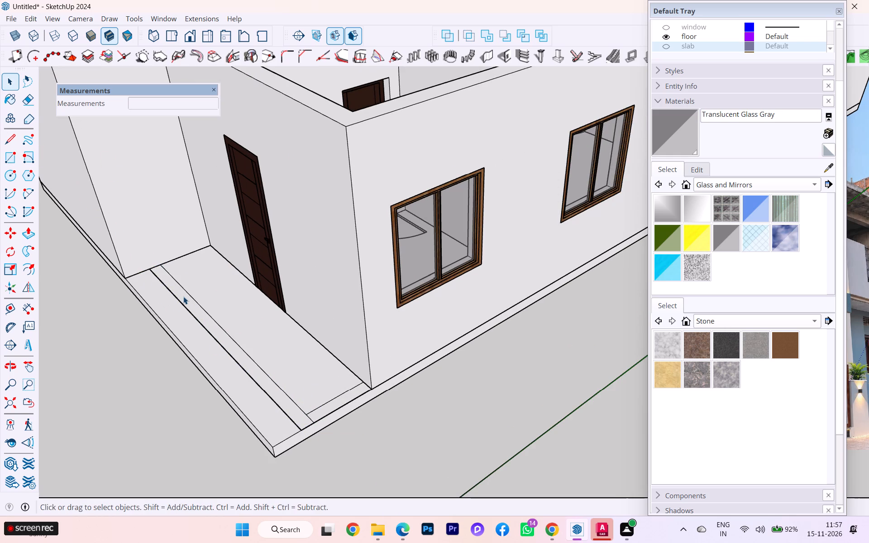
left_click(183, 296)
right_click(183, 296)
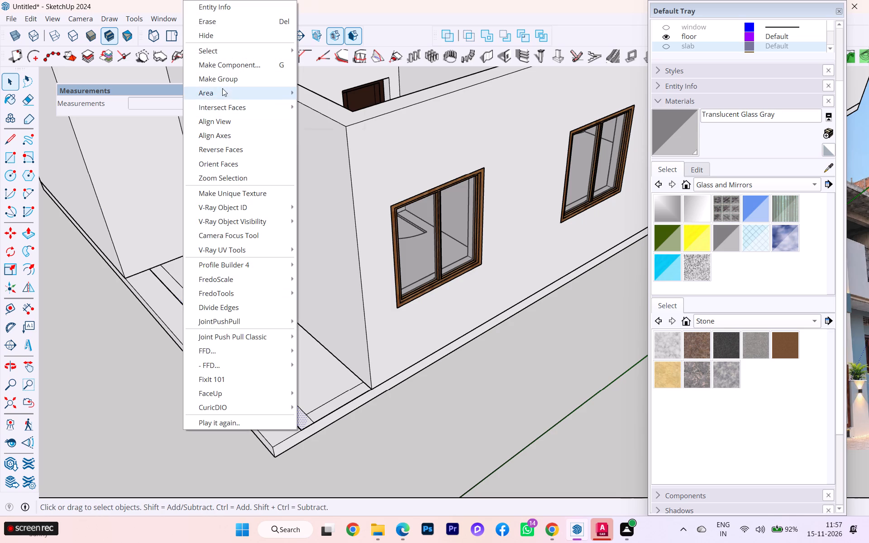
left_click(220, 80)
double_click(216, 331)
left_click(216, 331)
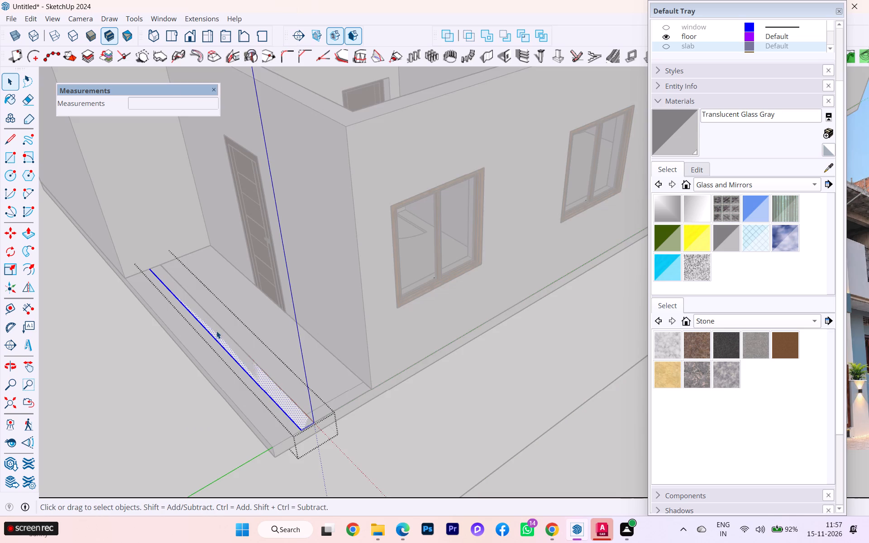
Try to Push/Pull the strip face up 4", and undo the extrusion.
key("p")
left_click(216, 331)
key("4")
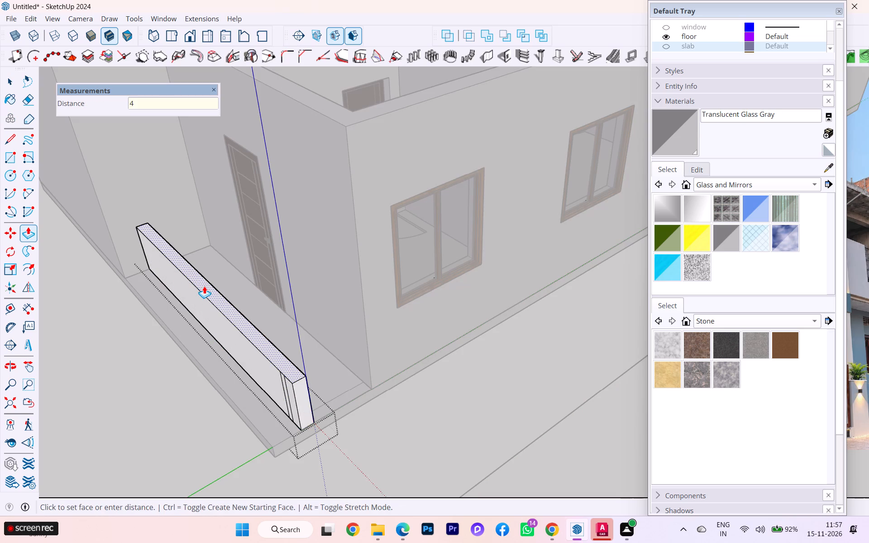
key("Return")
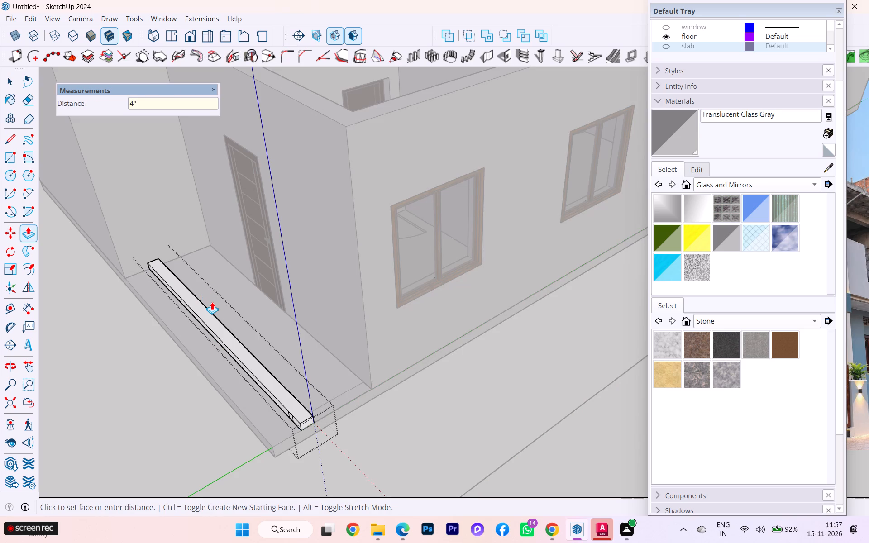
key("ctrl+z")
Push/Pull the strip face up 4' as a parapet wall and exit its group.
left_click(219, 333)
key("4")
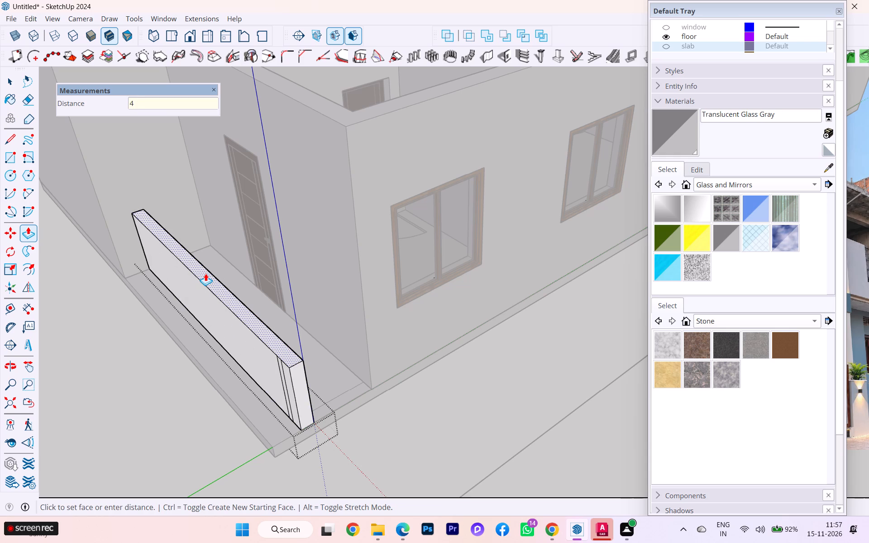
key("apostrophe")
key("Return")
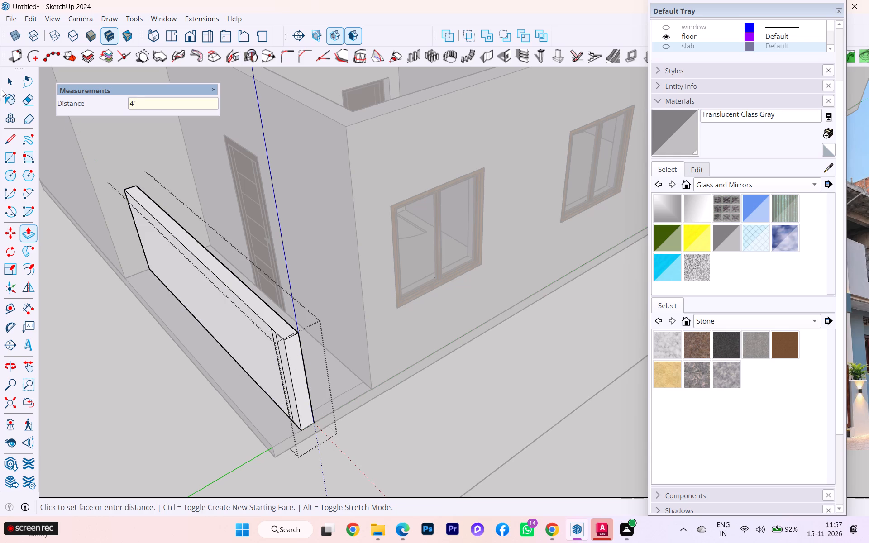
left_click(7, 80)
left_click(137, 392)
Open the parapet group, erase the extra vertical edges near the end of its outer face, and exit the group.
scroll(237, 375, "up", 1)
scroll(239, 373, "down", 1)
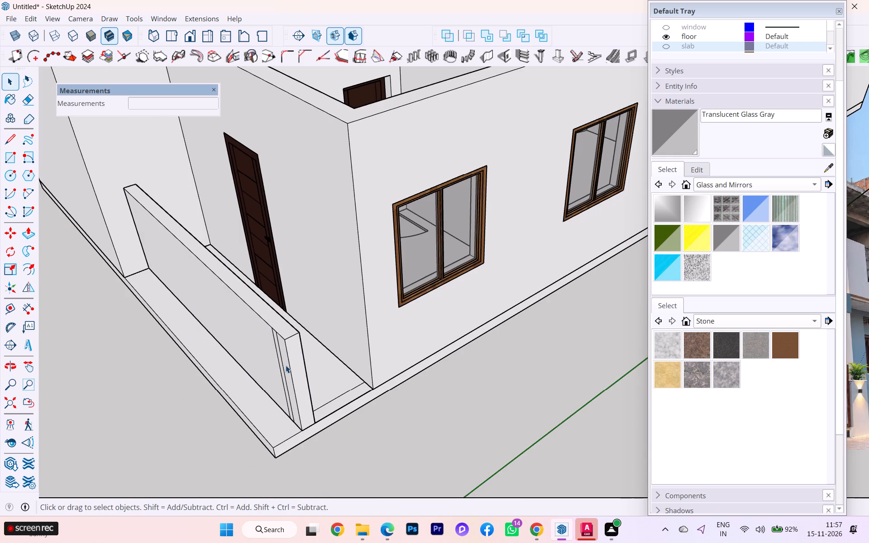
double_click(286, 365)
scroll(286, 365, "up", 2)
key("e")
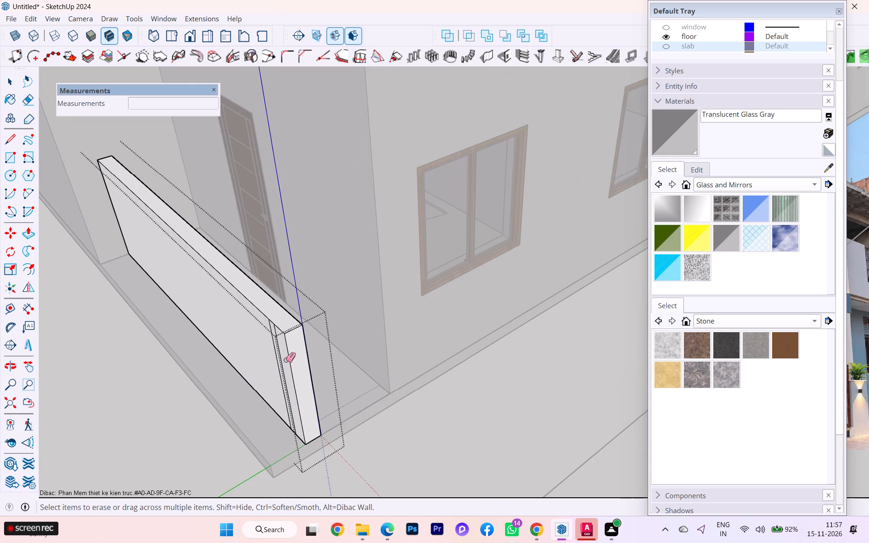
left_click_drag(277, 353, 269, 344)
left_click(274, 329)
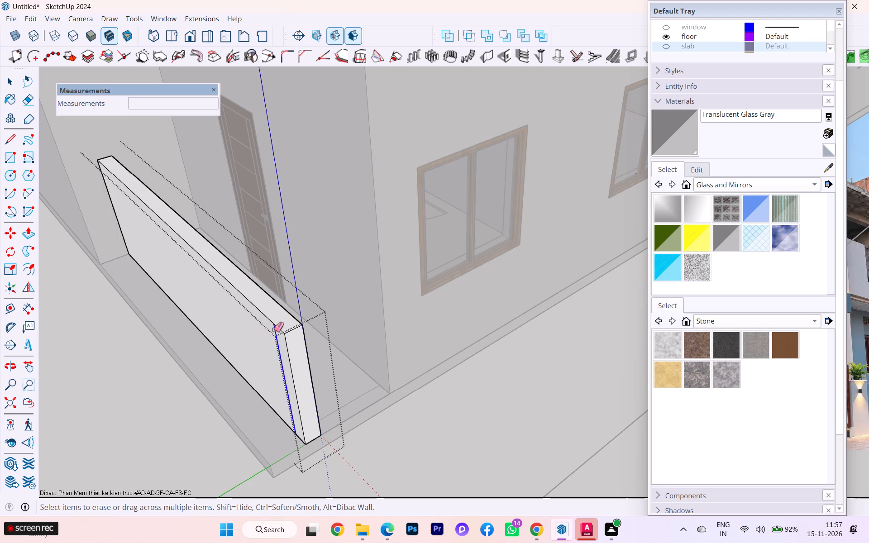
scroll(268, 355, "down", 6)
left_click(4, 83)
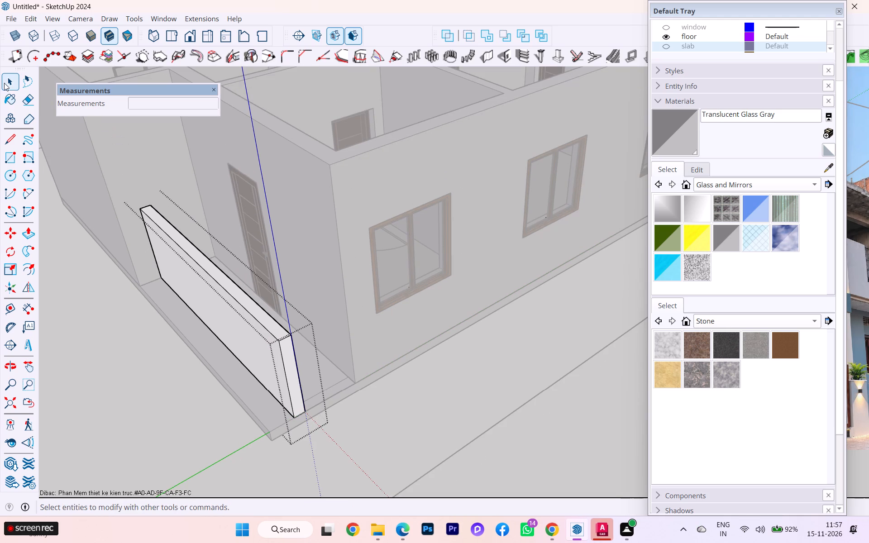
left_click(107, 376)
Reopen the parapet group, erase the extra vertical edge near the end of its inner face, and exit the group.
scroll(285, 382, "down", 2)
middle_click_drag(288, 383, 205, 391)
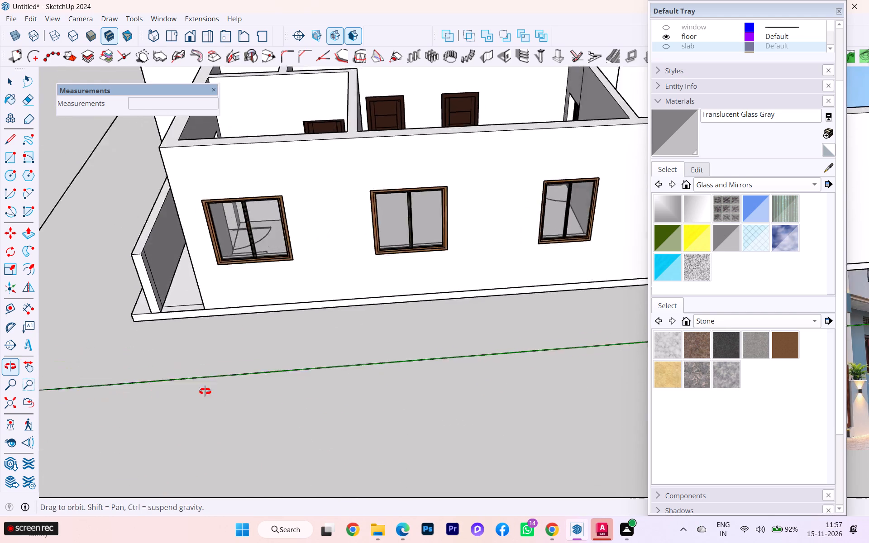
middle_click_drag(205, 391, 260, 390)
scroll(300, 331, "up", 4)
scroll(296, 305, "down", 3)
middle_click_drag(330, 315, 540, 290)
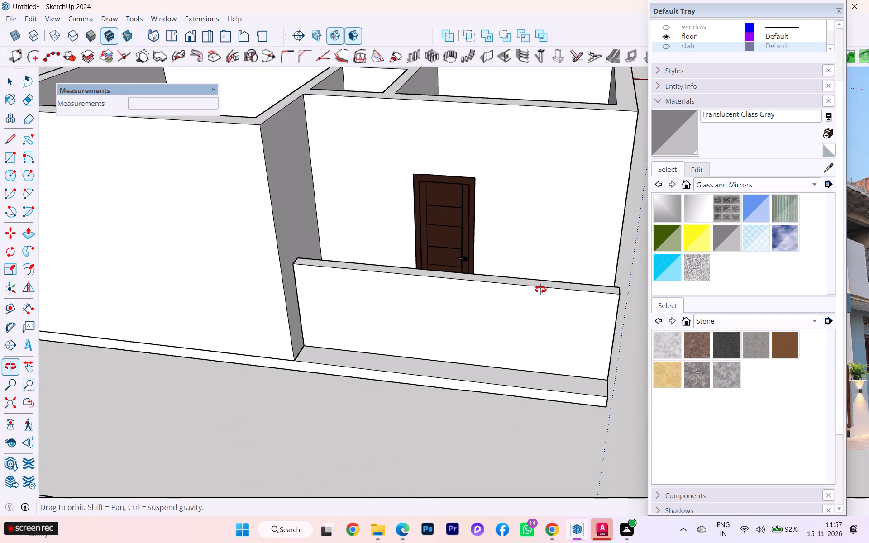
middle_click_drag(540, 290, 229, 333)
scroll(162, 326, "up", 2)
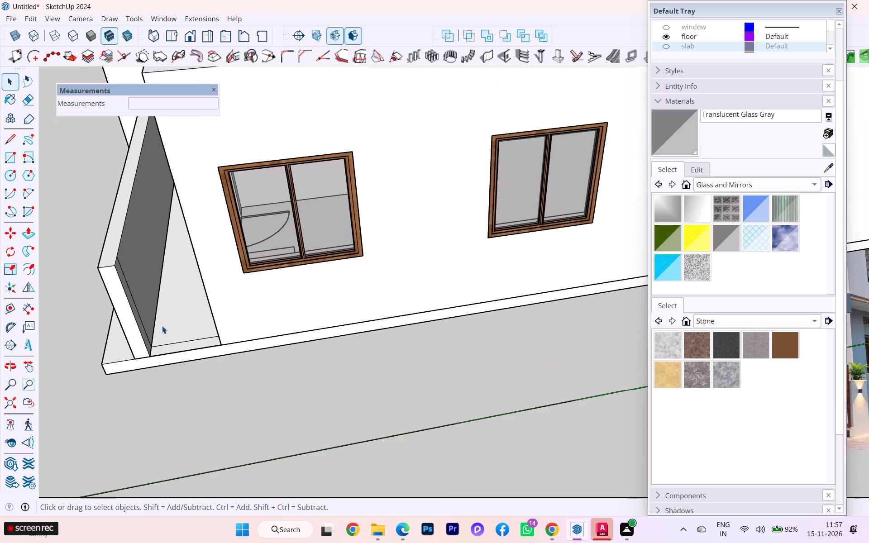
scroll(162, 326, "up", 3)
scroll(162, 334, "down", 2)
scroll(162, 334, "up", 4)
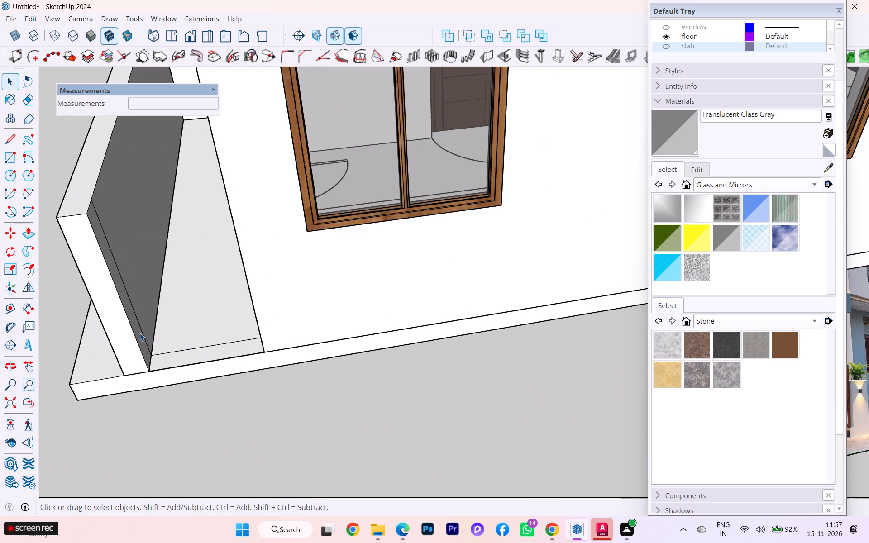
double_click(140, 333)
key("e")
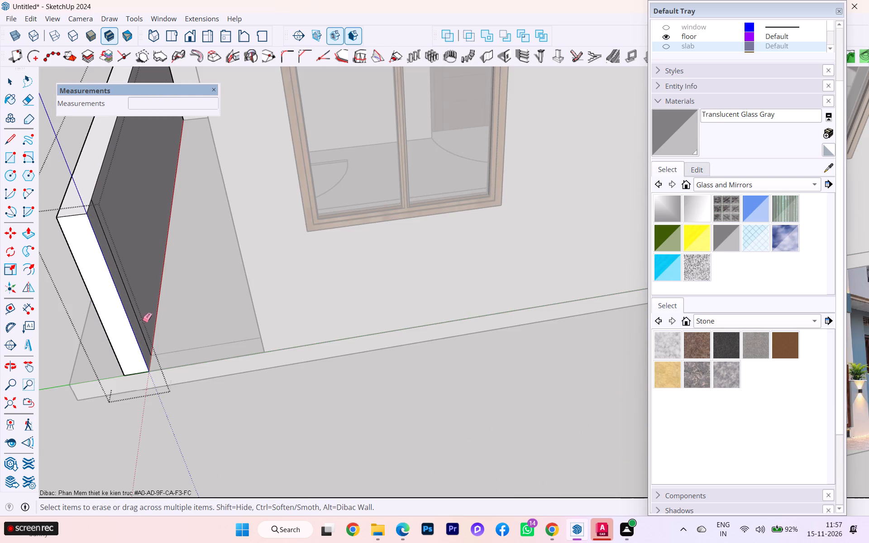
left_click(136, 310)
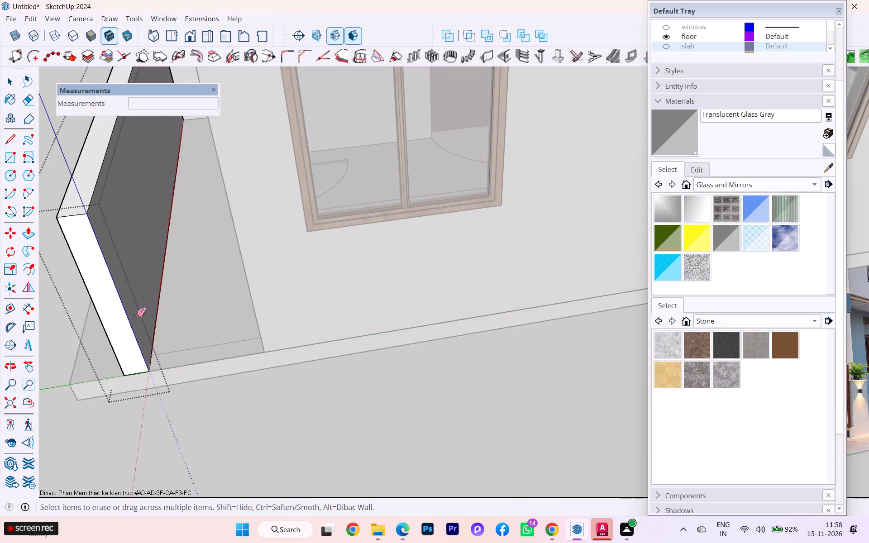
scroll(180, 317, "down", 1)
scroll(187, 317, "up", 1)
scroll(192, 317, "down", 2)
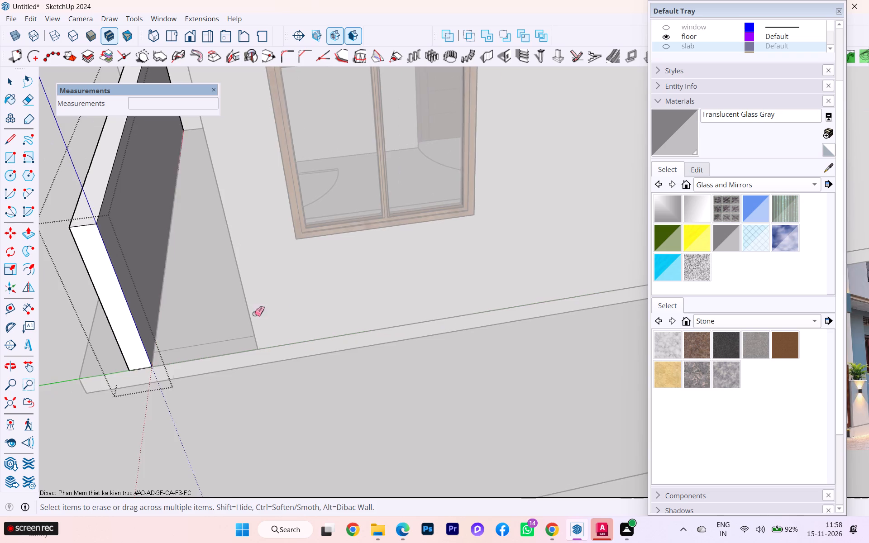
scroll(254, 314, "down", 4)
left_click(10, 83)
left_click(95, 288)
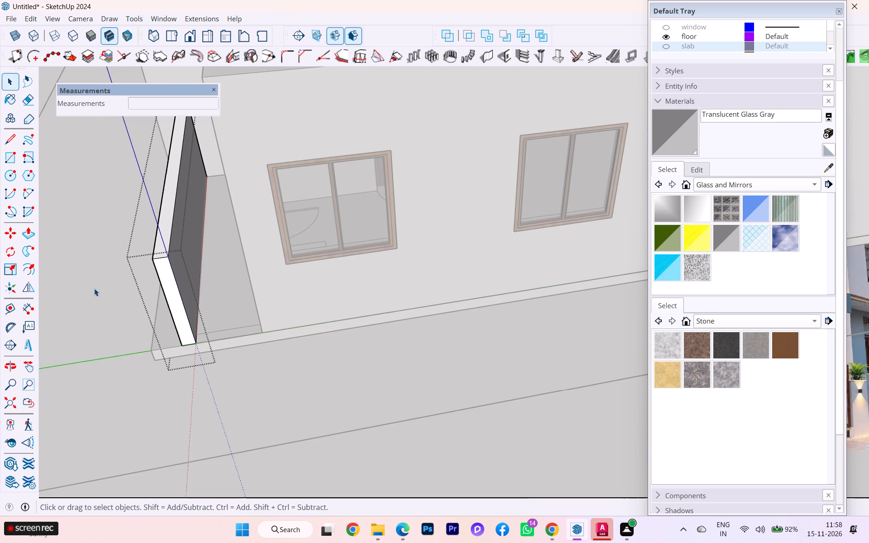
Draw a 6" by 2' 5" rectangle on the porch floor's end strip, between the house wall and the parapet.
scroll(192, 327, "up", 3)
key("r")
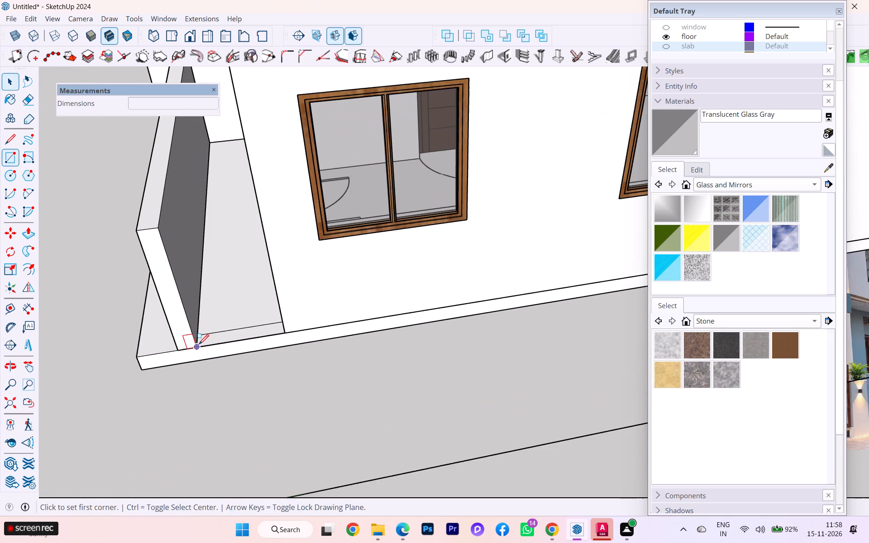
scroll(203, 343, "down", 1)
middle_click_drag(253, 339, 382, 327)
scroll(393, 330, "up", 1)
scroll(396, 331, "down", 1)
scroll(406, 333, "up", 2)
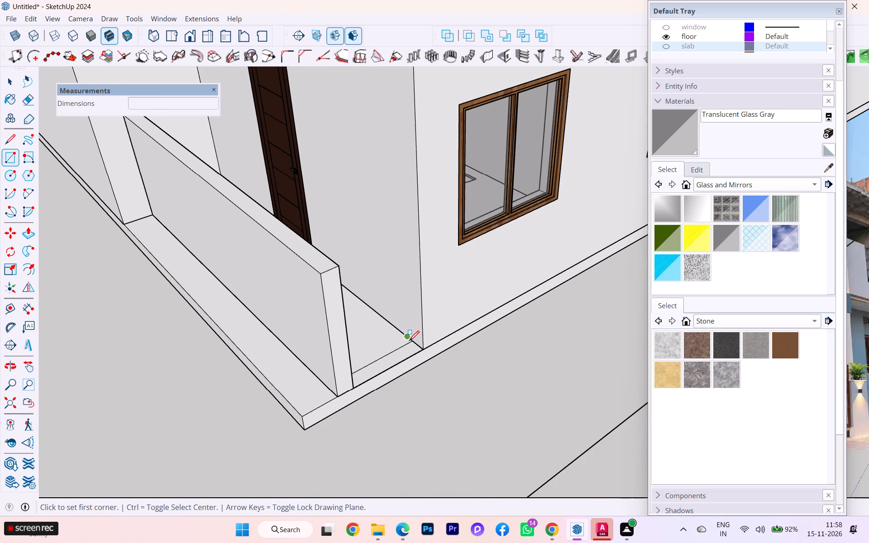
left_click(411, 341)
left_click(352, 389)
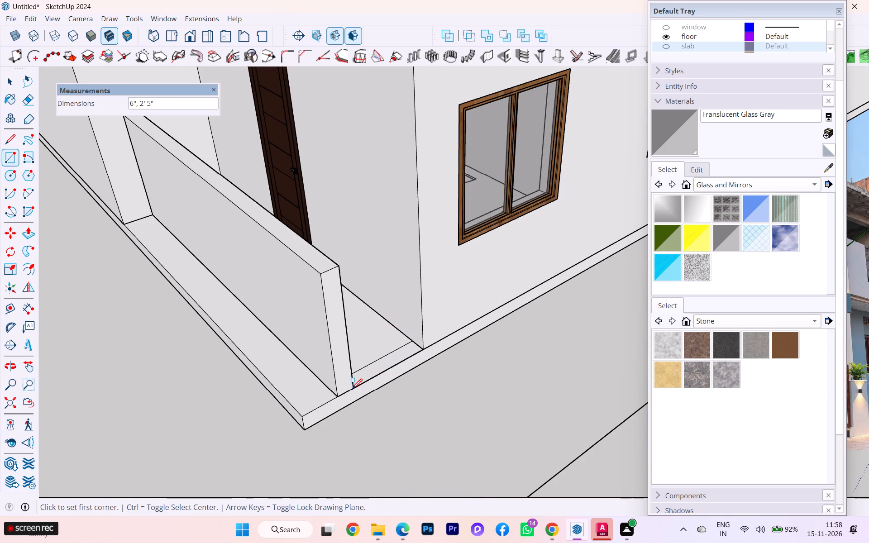
Push/Pull the short end strip up 4', matching the top of the long parapet.
left_click(14, 82)
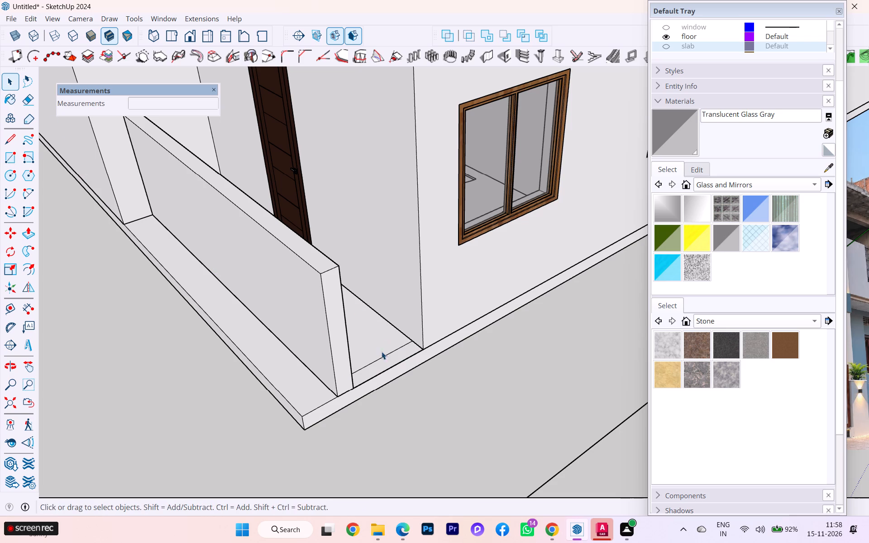
left_click(379, 362)
left_click(382, 372)
key("p")
left_click(380, 362)
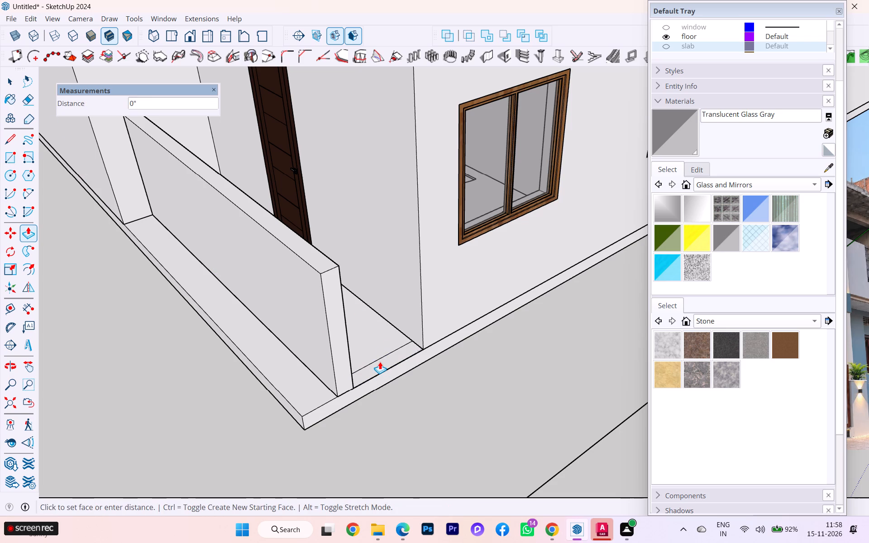
left_click(322, 273)
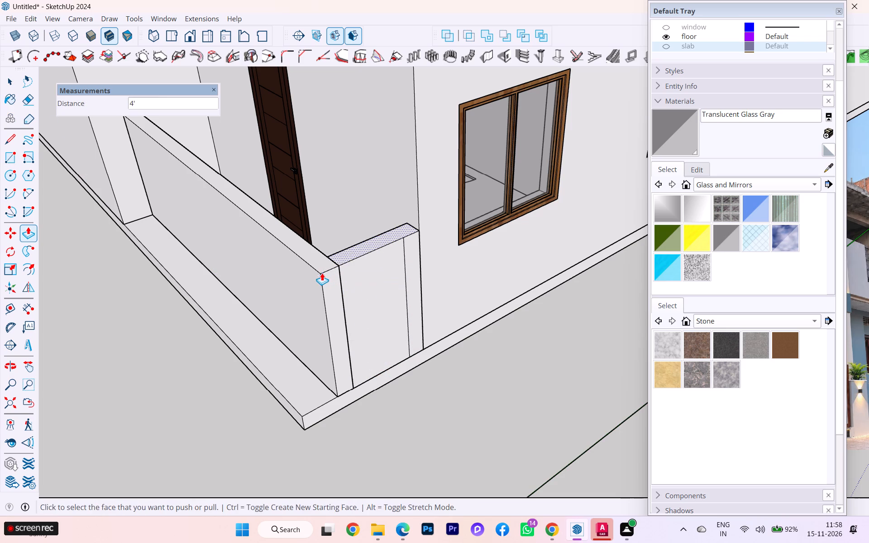
left_click(11, 84)
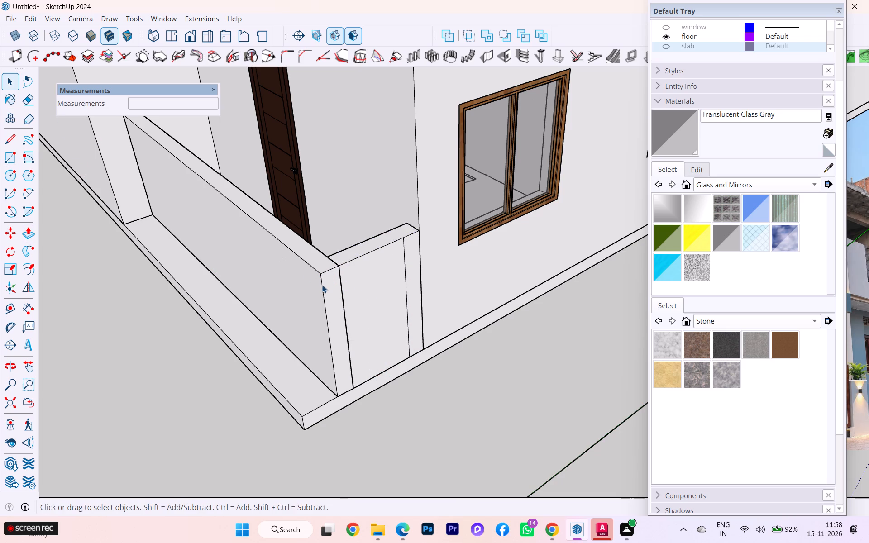
Explode the long parapet's group.
left_click(322, 285)
right_click(322, 285)
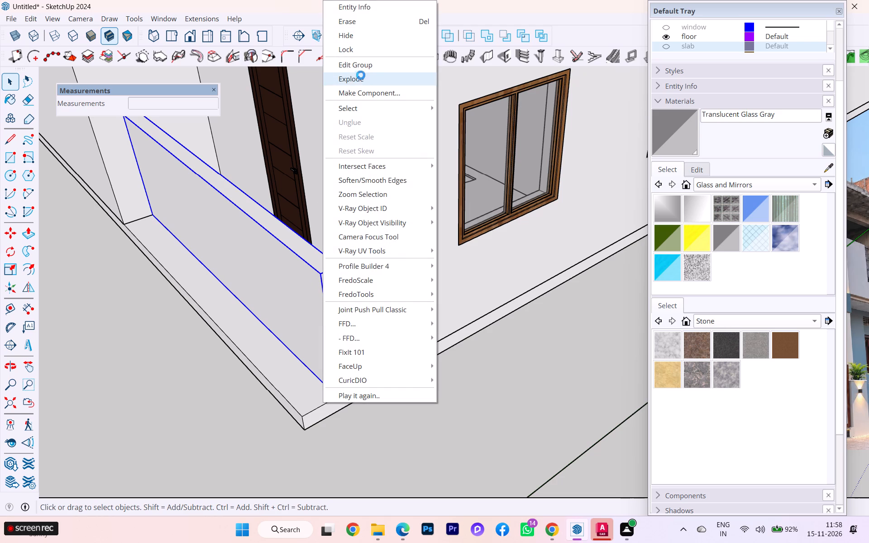
left_click(361, 76)
left_click(377, 78)
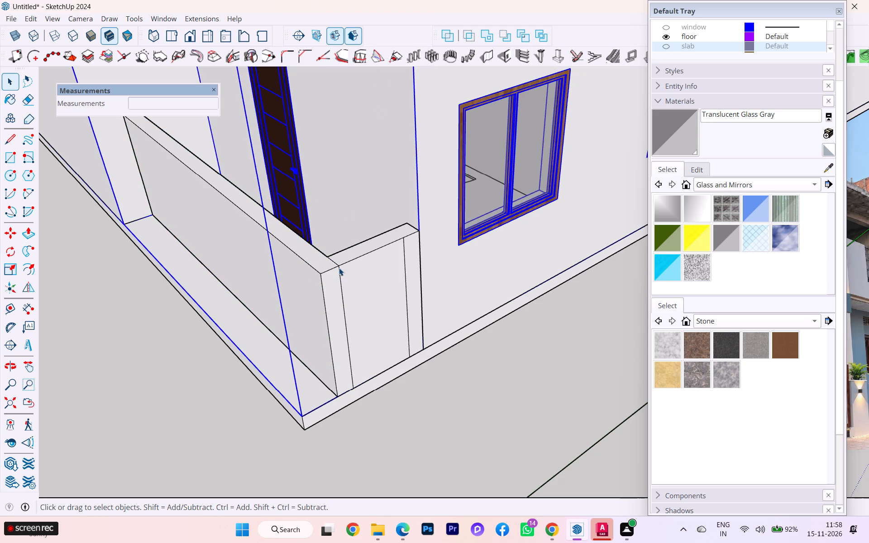
Examine which faces and edges of the exploded long parapet connect to the short end wall and the floor.
left_click(339, 268)
double_click(342, 276)
triple_click(315, 274)
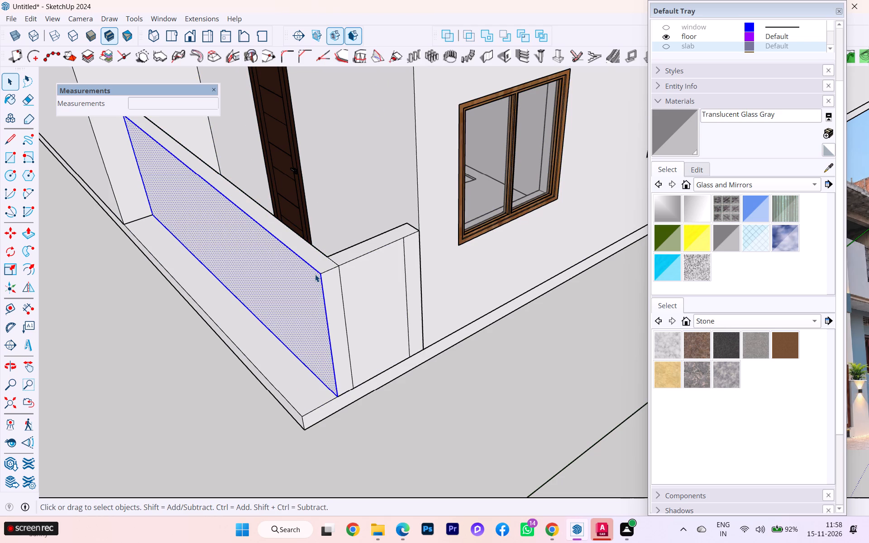
scroll(320, 281, "down", 8)
scroll(354, 303, "down", 1)
scroll(355, 305, "up", 7)
scroll(355, 305, "down", 2)
left_click(340, 295)
triple_click(312, 280)
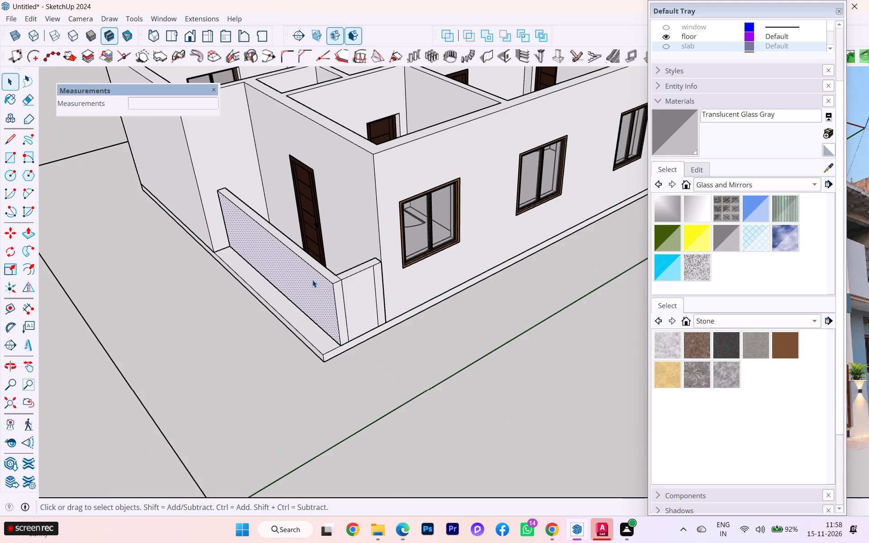
scroll(346, 293, "down", 4)
scroll(347, 295, "up", 1)
scroll(347, 295, "down", 5)
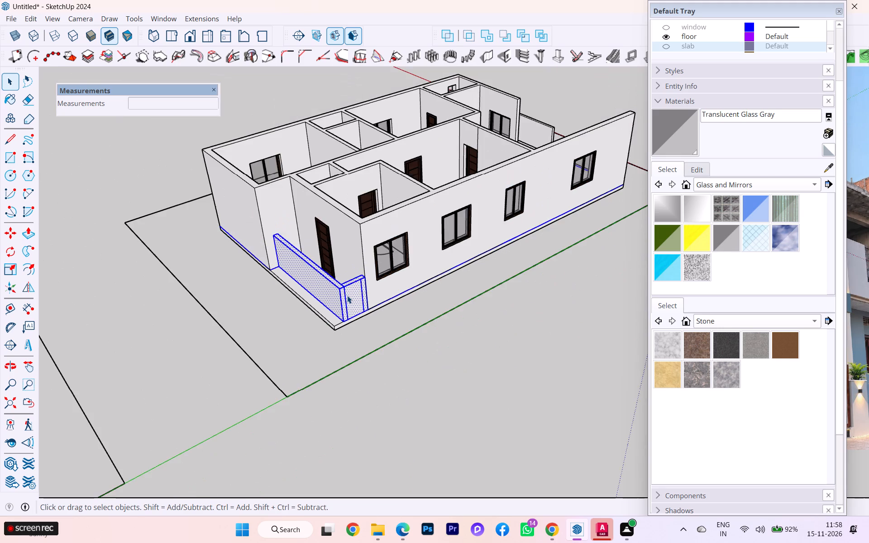
middle_click_drag(347, 291, 349, 288)
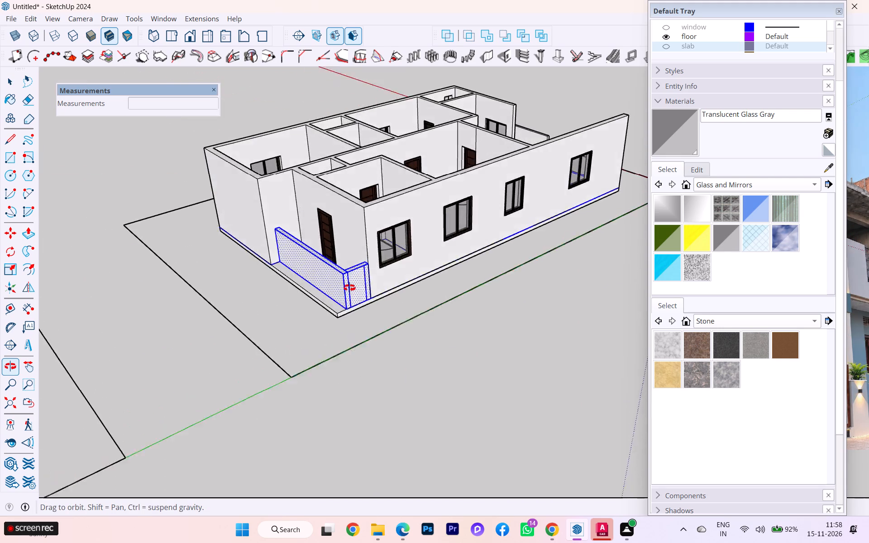
middle_click_drag(349, 288, 331, 403)
left_click(341, 355)
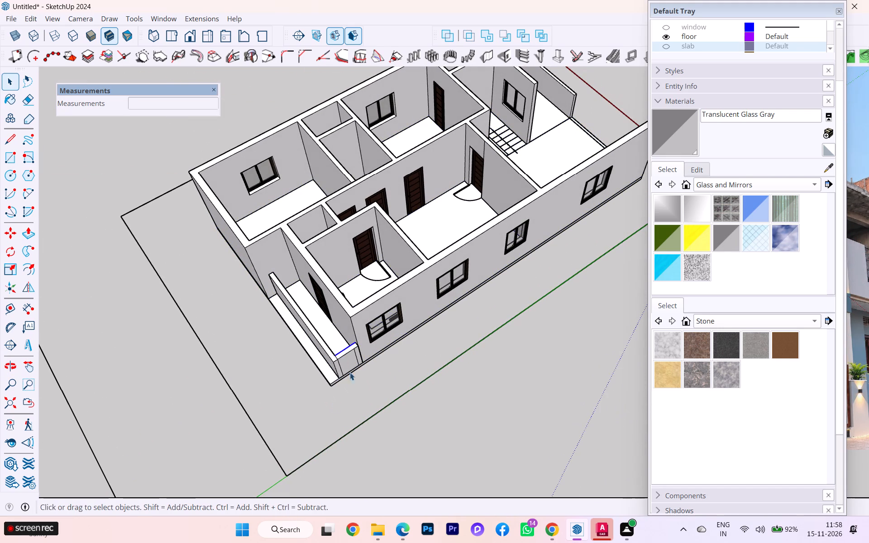
Undo the explode, the short end wall and the earlier parapet edits, keeping the raised long parapet group beside the flat end strip.
key("ctrl+z")
key("ctrl+z")
key("ctrl+z")
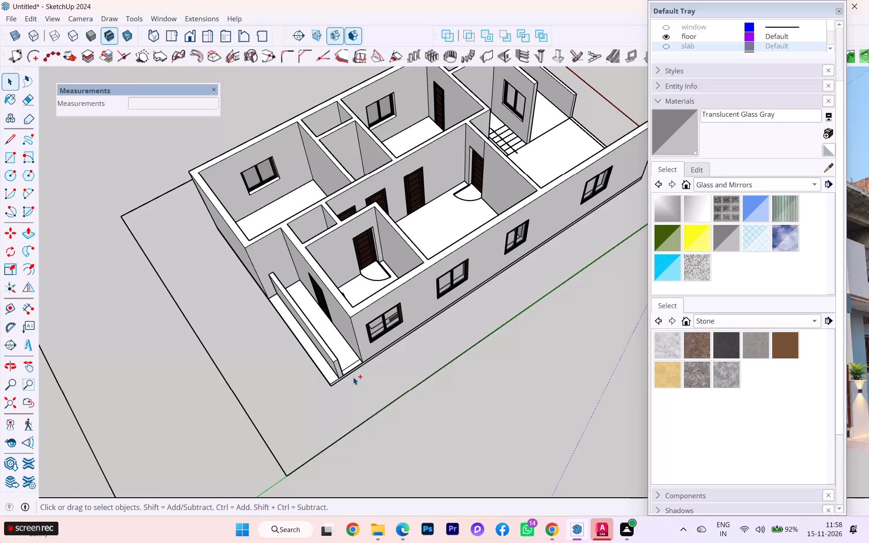
key("ctrl+z")
key("ctrl+z")
key("ctrl+z")
key("ctrl+z")
key("ctrl+z")
key("ctrl+z")
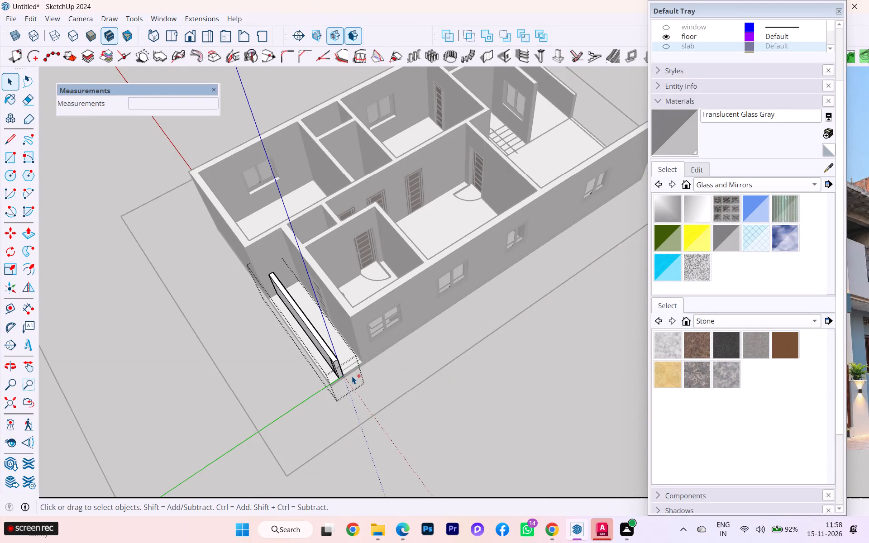
key("ctrl+z")
key("ctrl+z")
key("ctrl+z")
scroll(349, 375, "up", 2)
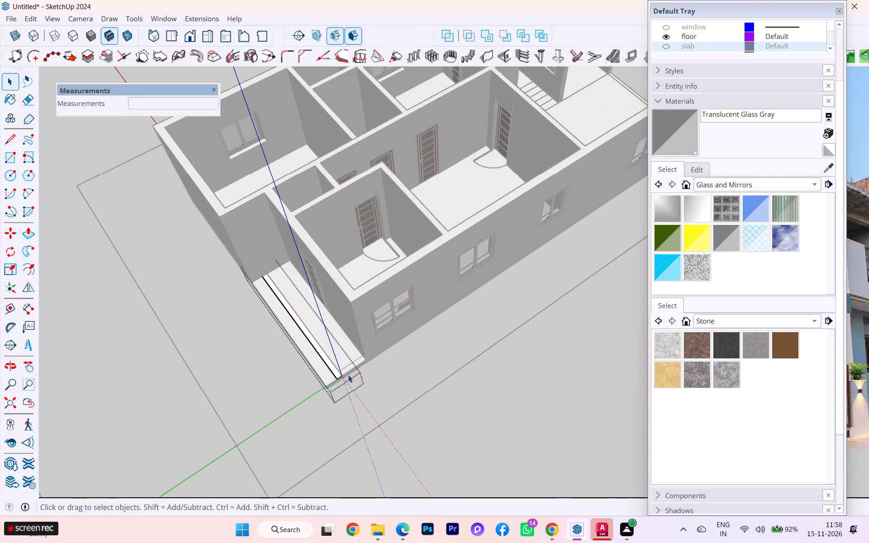
key("ctrl+z")
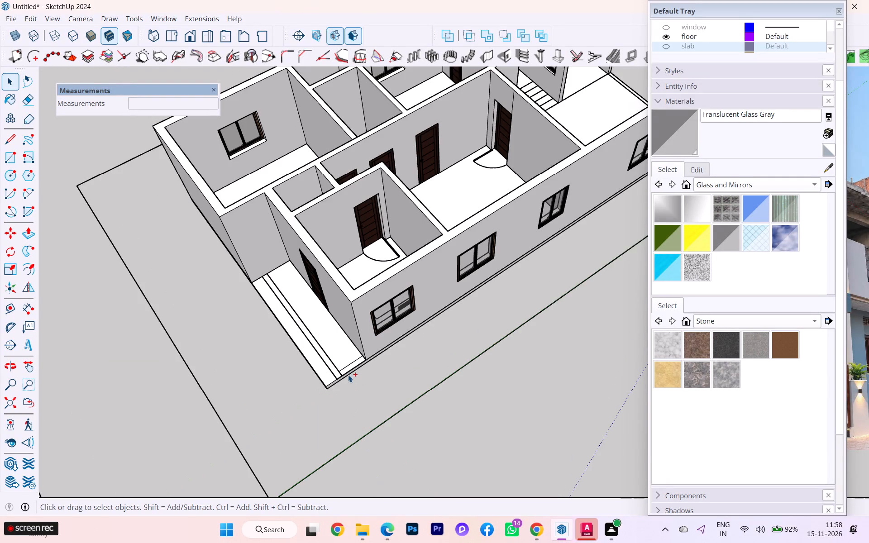
key("ctrl+y")
key("ctrl+y")
key("ctrl+y")
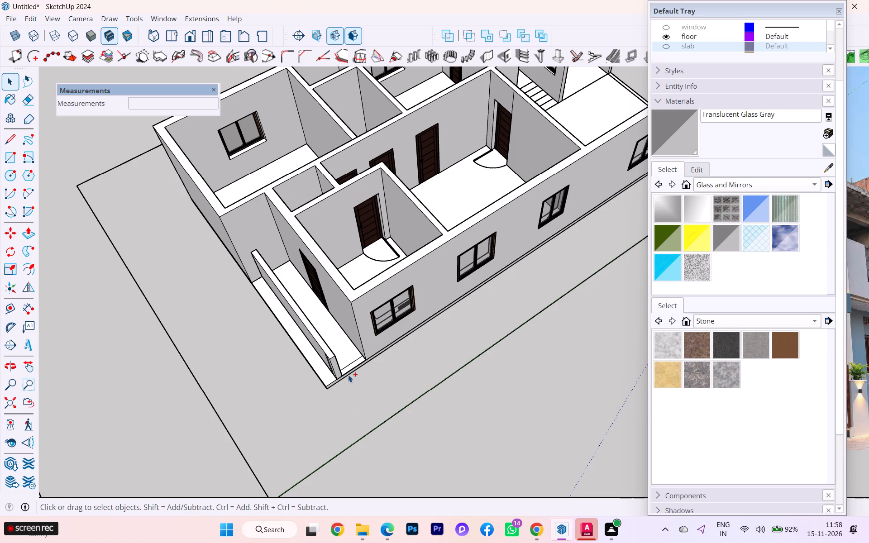
Group the porch floor's short end strip face and its edges, between the long parapet and the house wall.
scroll(338, 374, "up", 2, "ctrl")
scroll(338, 374, "down", 2, "ctrl")
scroll(338, 374, "up", 1)
left_click(331, 359)
left_click(357, 364)
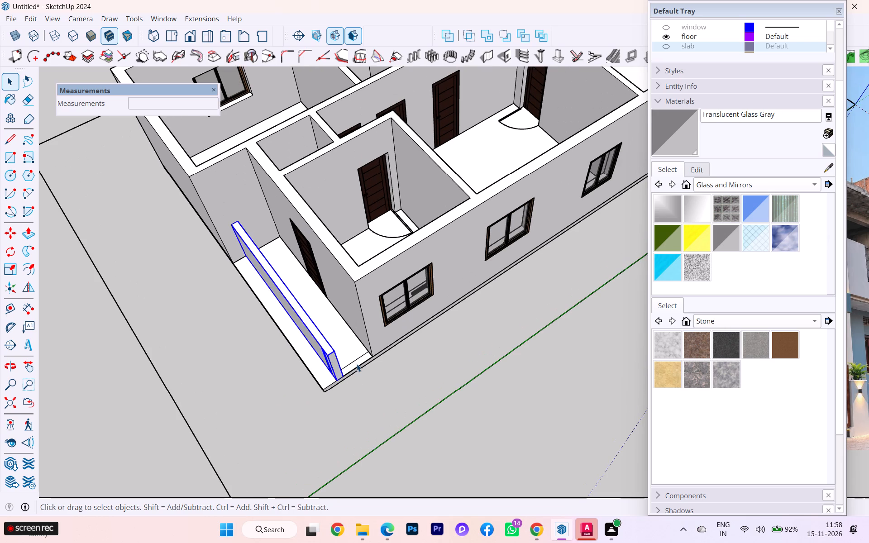
double_click(357, 364)
right_click(357, 364)
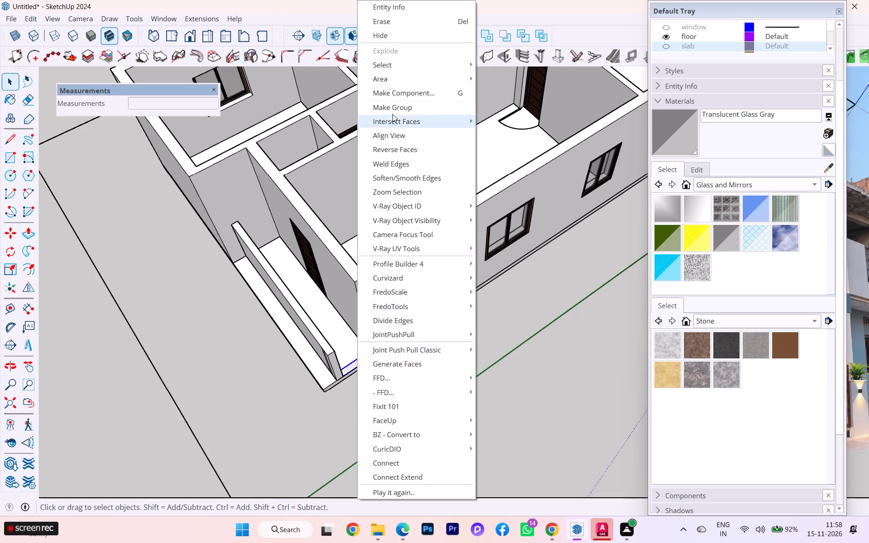
left_click(393, 114)
Inside the end strip group, Push/Pull the face up 4' to the long parapet's top, and exit the group.
scroll(378, 346, "up", 5)
double_click(353, 357)
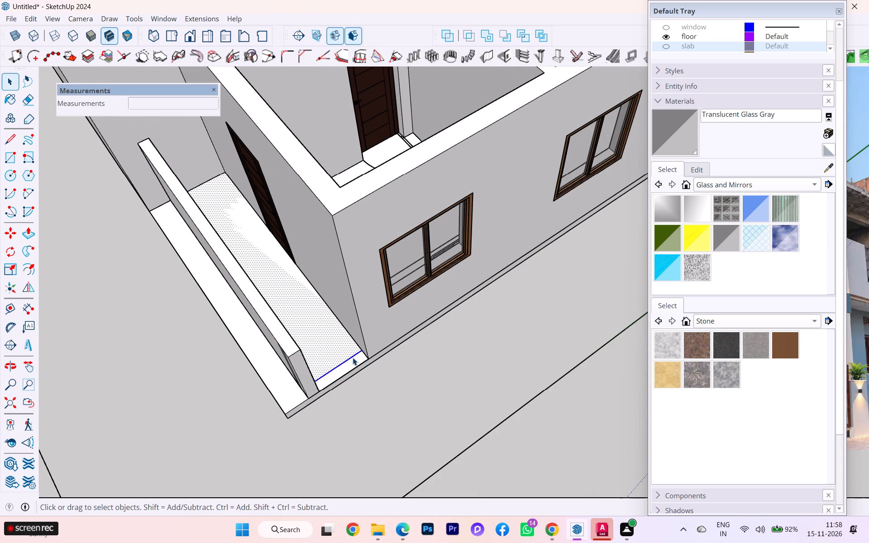
double_click(353, 362)
key("p")
left_click(353, 362)
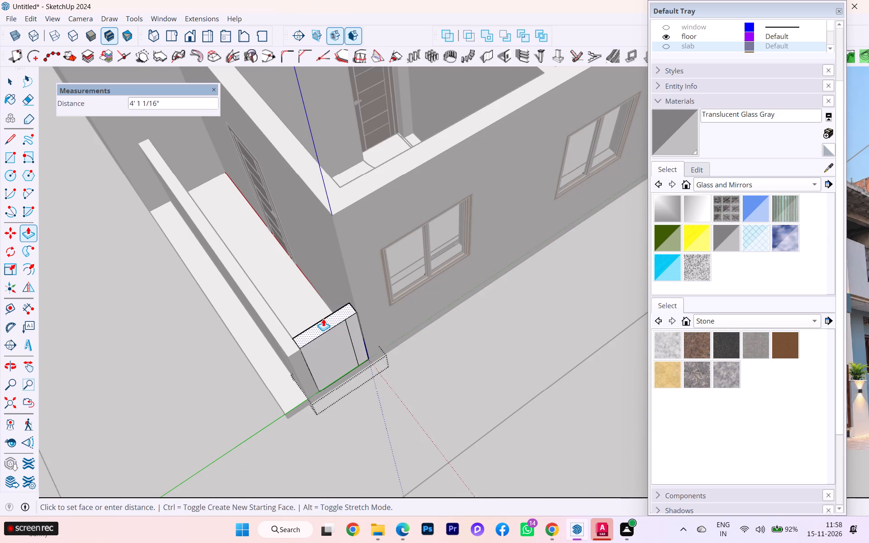
left_click(280, 341)
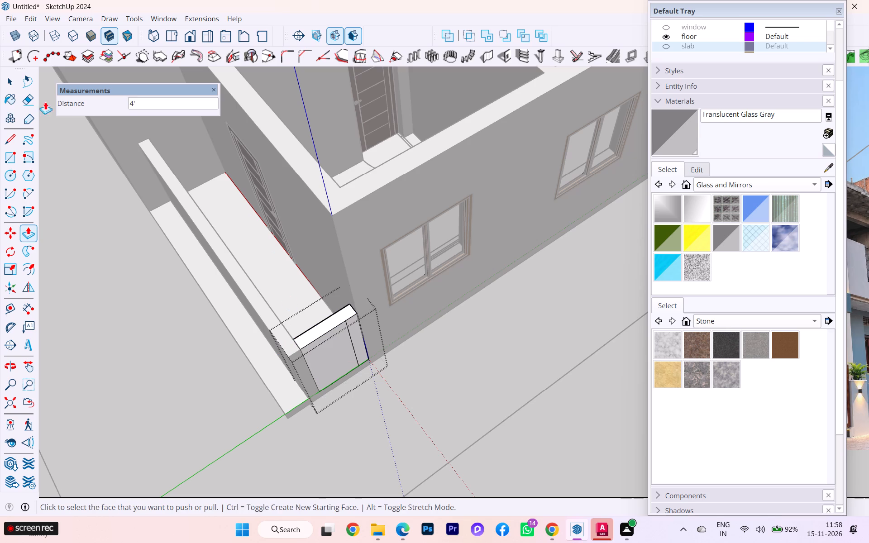
left_click(8, 85)
left_click(109, 281)
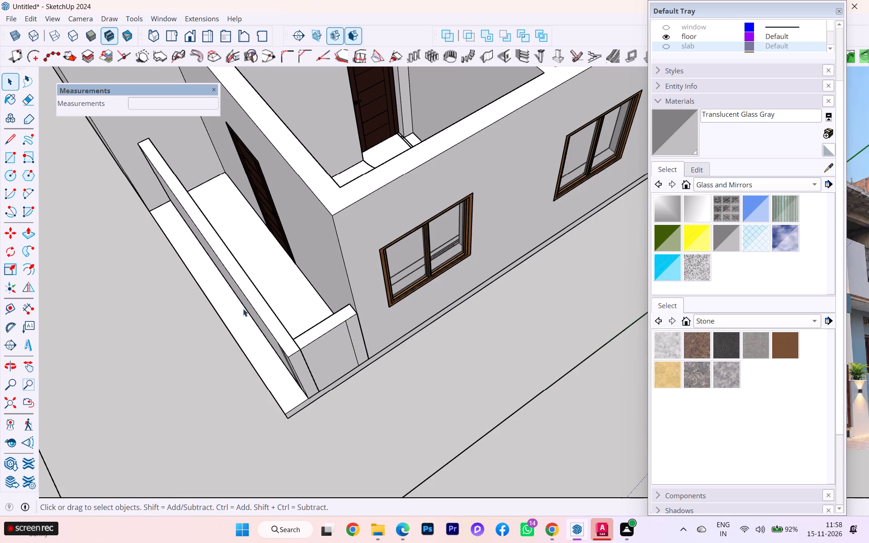
Merge the long parapet and short end wall groups into one solid with Union.
left_click(253, 298)
left_click(322, 334, "ctrl")
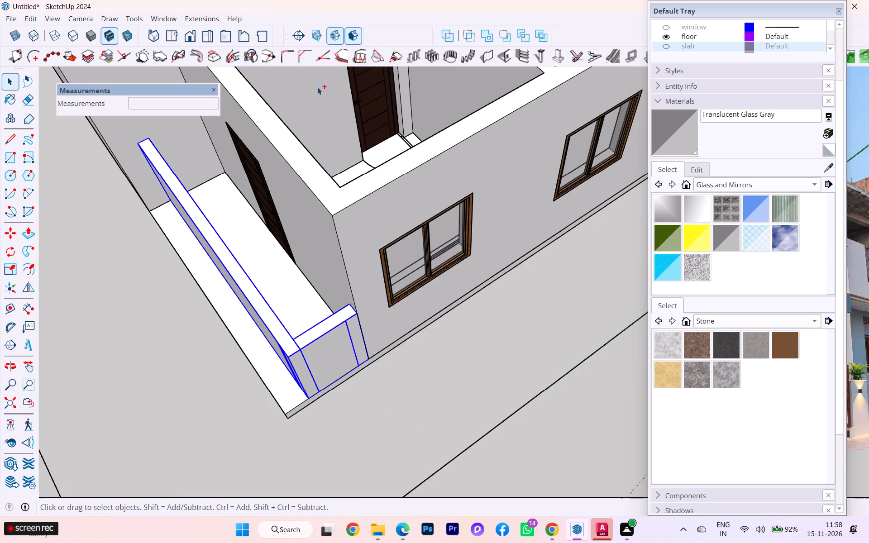
left_click(485, 38, "ctrl")
Inspect the merged parapet and the rear of the house from outside, and clear the selection.
middle_click_drag(305, 347, 338, 308)
scroll(305, 345, "down", 1)
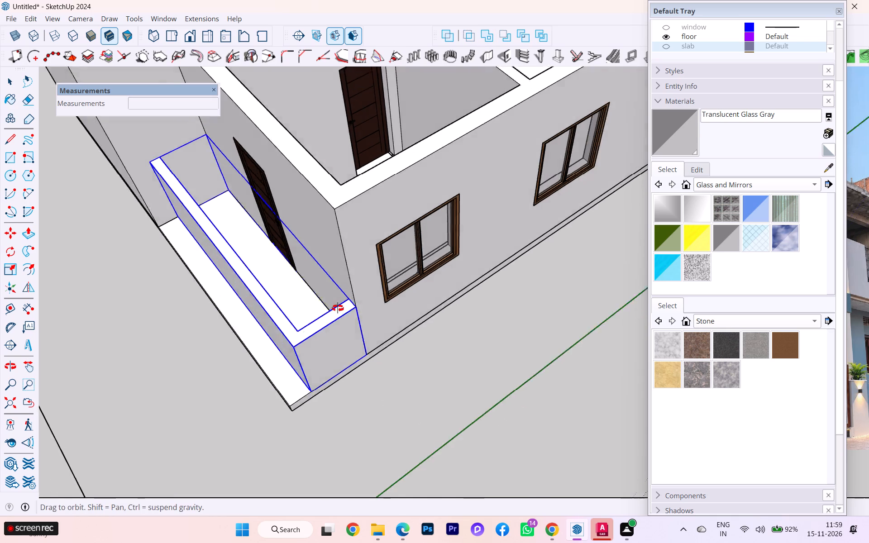
middle_click_drag(338, 308, 525, 253)
middle_click_drag(451, 281, 474, 175)
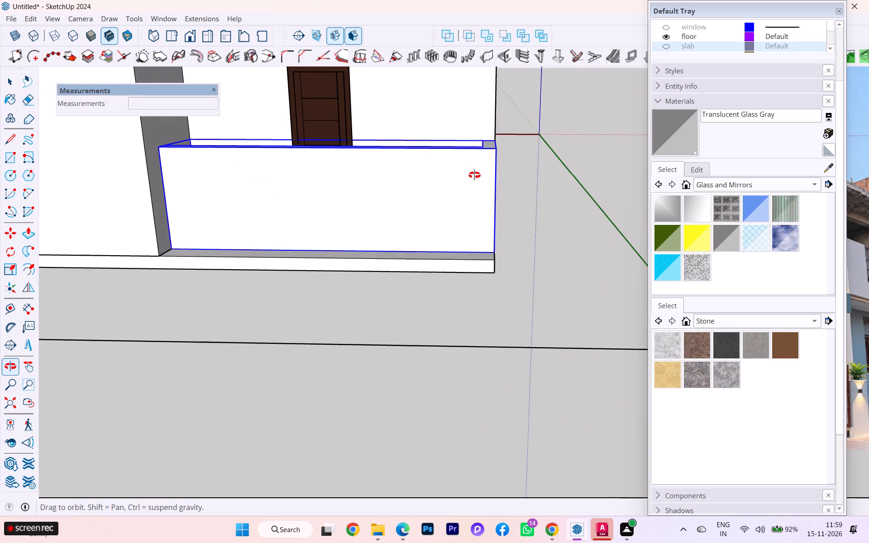
middle_click_drag(474, 175, 474, 175)
scroll(471, 253, "down", 10)
scroll(474, 292, "up", 1)
scroll(474, 292, "down", 1)
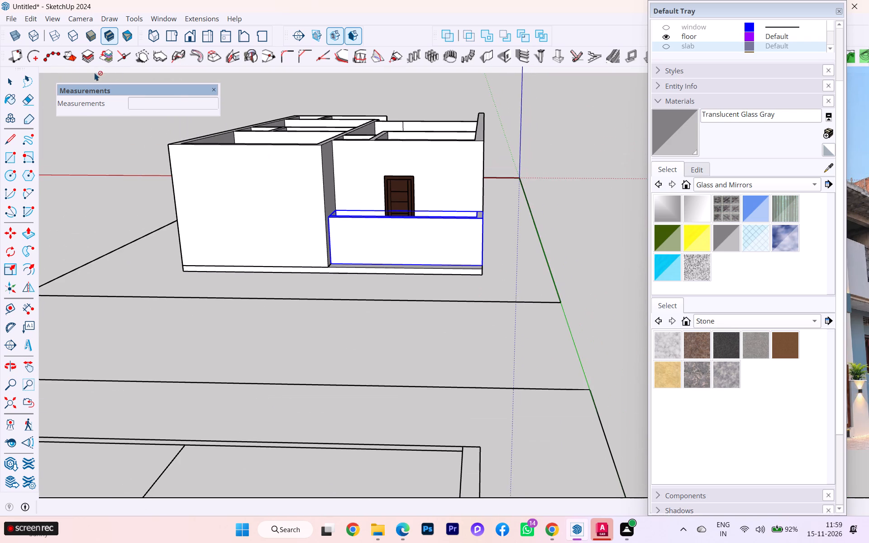
left_click(6, 81)
left_click(278, 378)
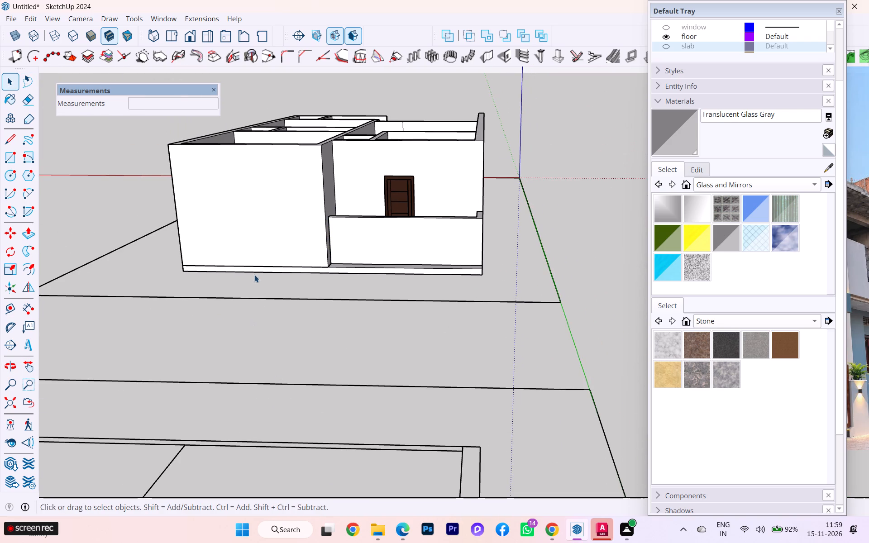
Turn on the display of back edges and view the house from behind.
key("k")
scroll(263, 252, "up", 1)
scroll(263, 252, "down", 2)
scroll(263, 252, "up", 2)
scroll(262, 263, "down", 2)
middle_click_drag(276, 367, 288, 405)
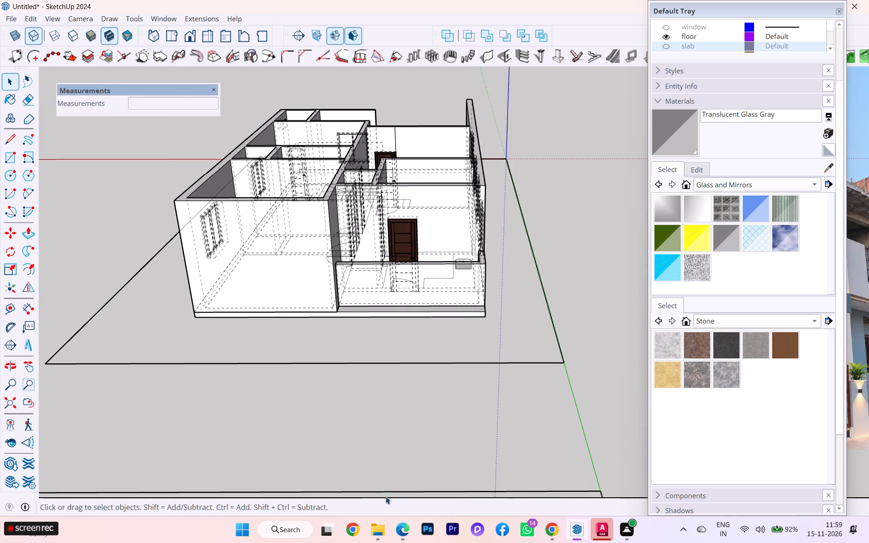
Switch to the 25 45.pdf drawing in Edge and review the ground floor plan's rooms and openings.
left_click(421, 475)
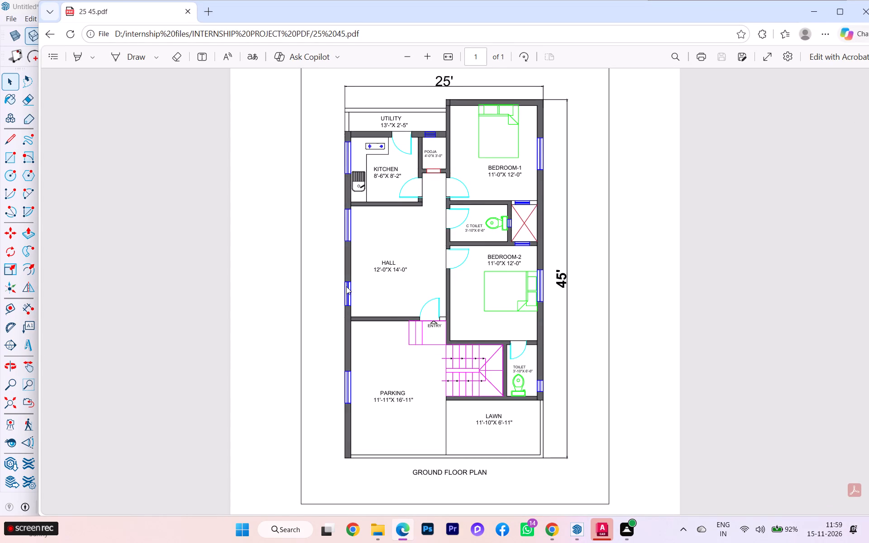
scroll(344, 296, "up", 1)
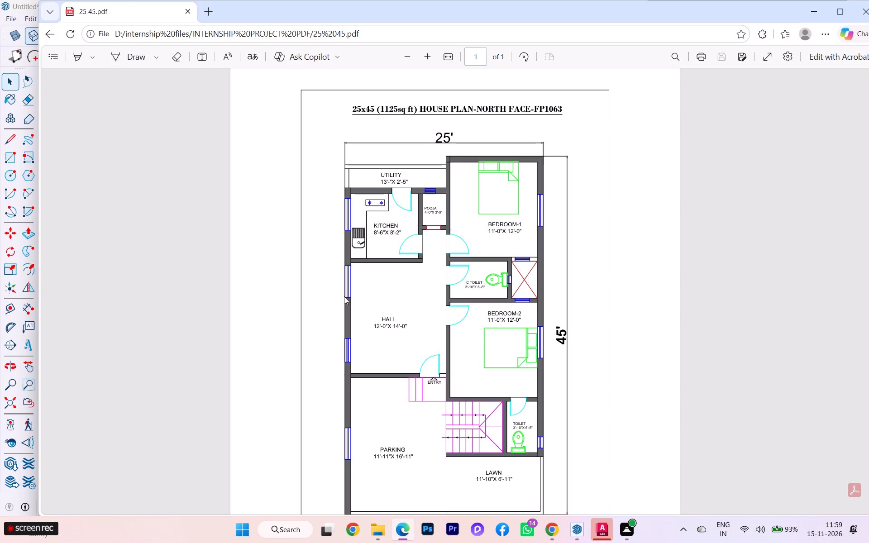
scroll(393, 328, "down", 3)
scroll(457, 320, "down", 1)
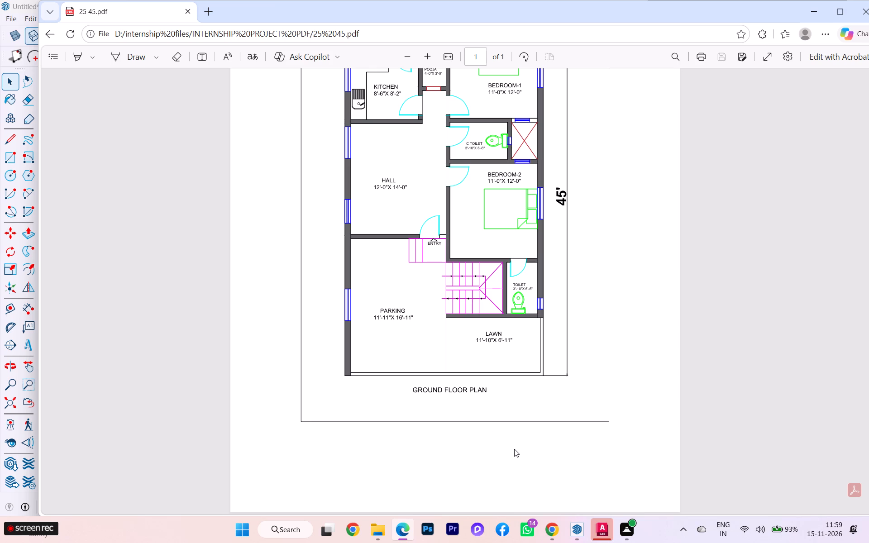
scroll(514, 449, "up", 3)
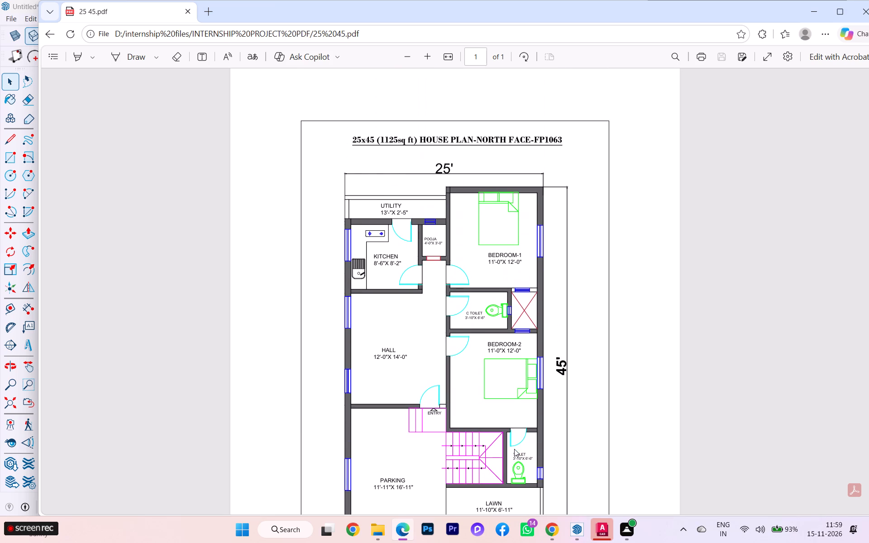